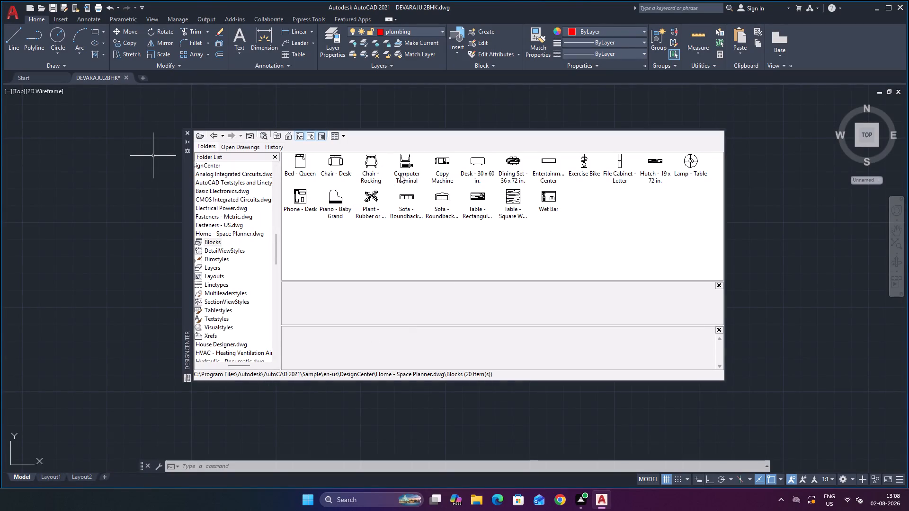
# Insert the Chair - Desk block from the Home - Space Planner library into empty space beside the floor plan and close DesignCenter.
pyautogui.click(335, 157)
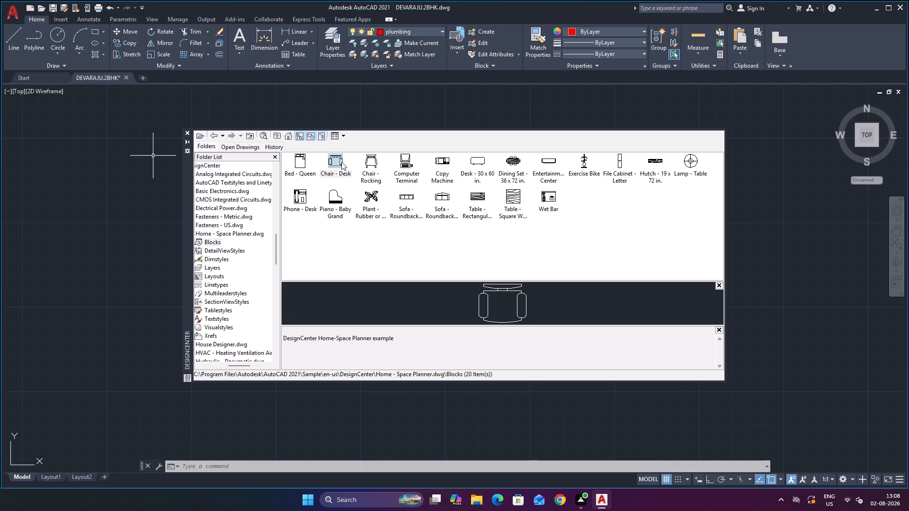
pyautogui.moveTo(340, 160); pyautogui.dragTo(777, 198)
pyautogui.click(189, 134)
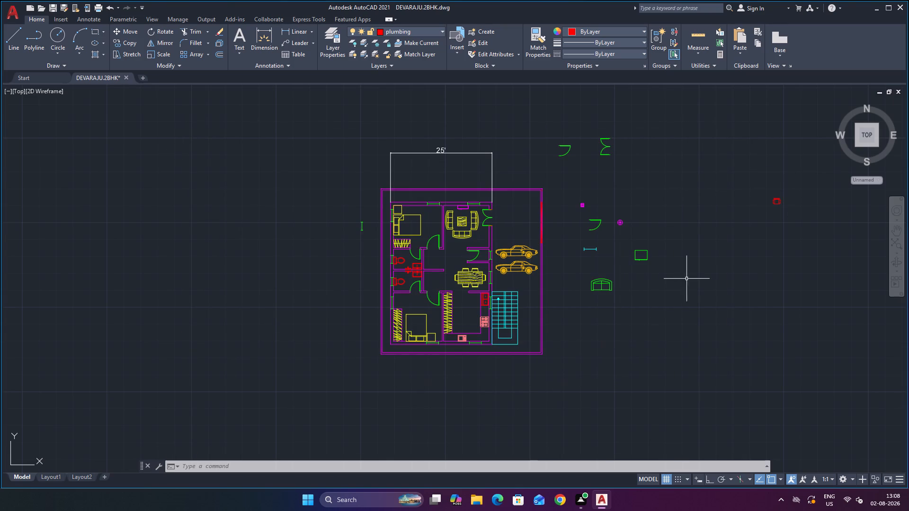
# Move the desk chair into the lower bedroom, near the bathroom wall above the wardrobe.
pyautogui.scroll(1, 712, 271)
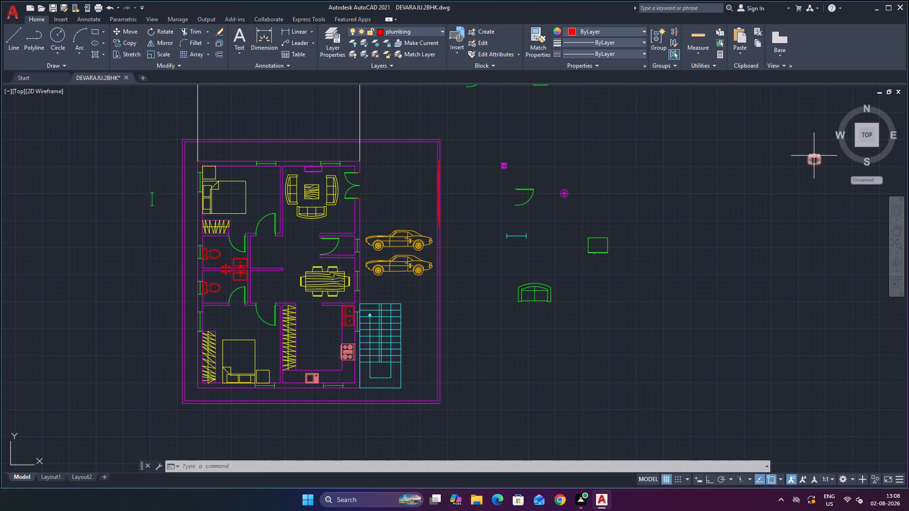
pyautogui.click(814, 156)
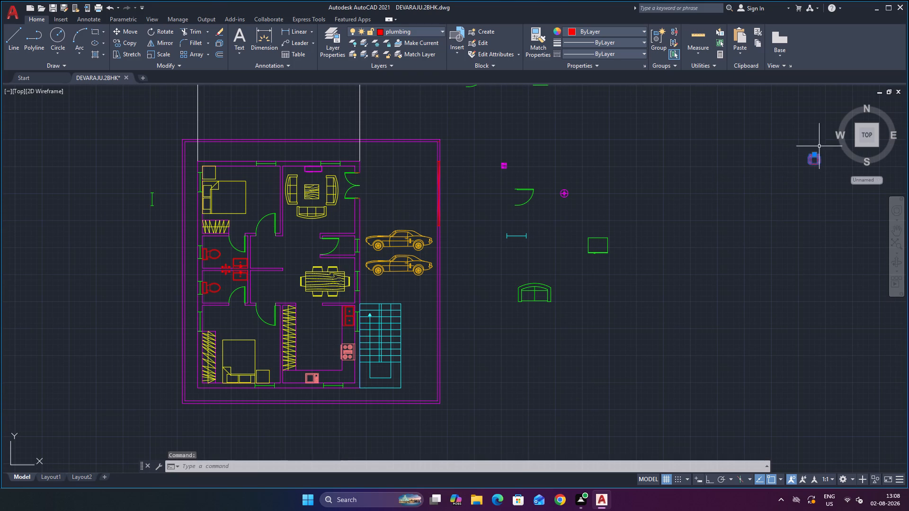
pyautogui.click(815, 156)
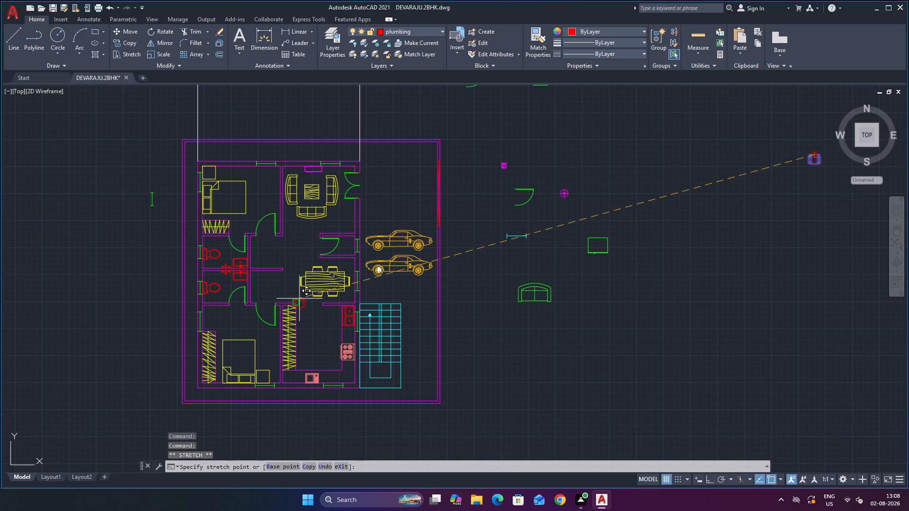
pyautogui.scroll(1, 217, 317)
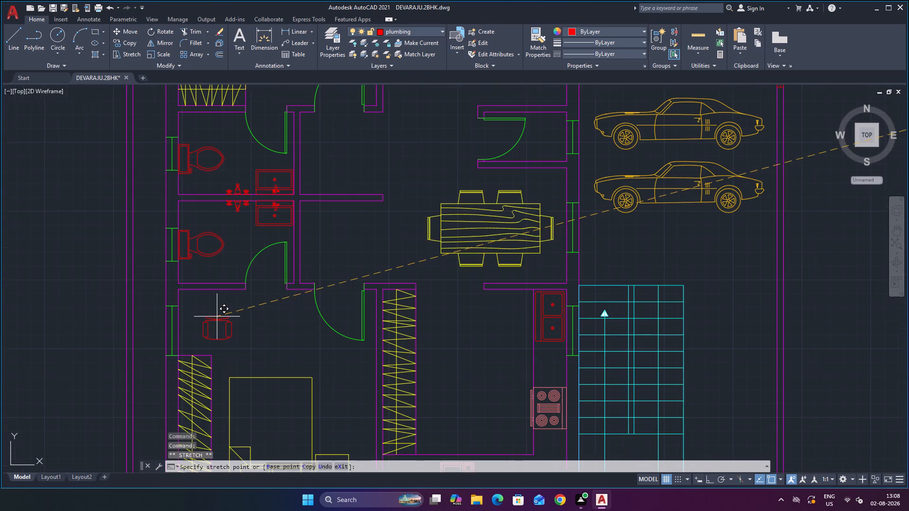
pyautogui.scroll(1, 217, 317)
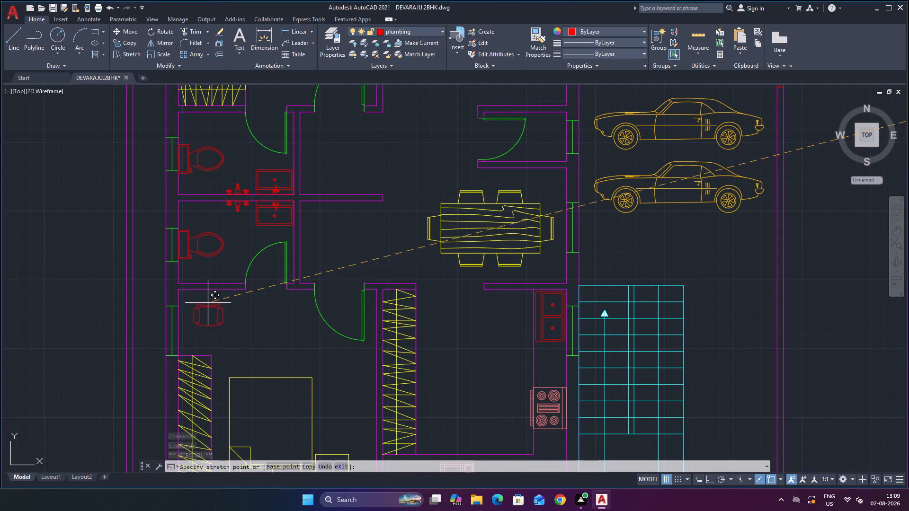
pyautogui.click(208, 302)
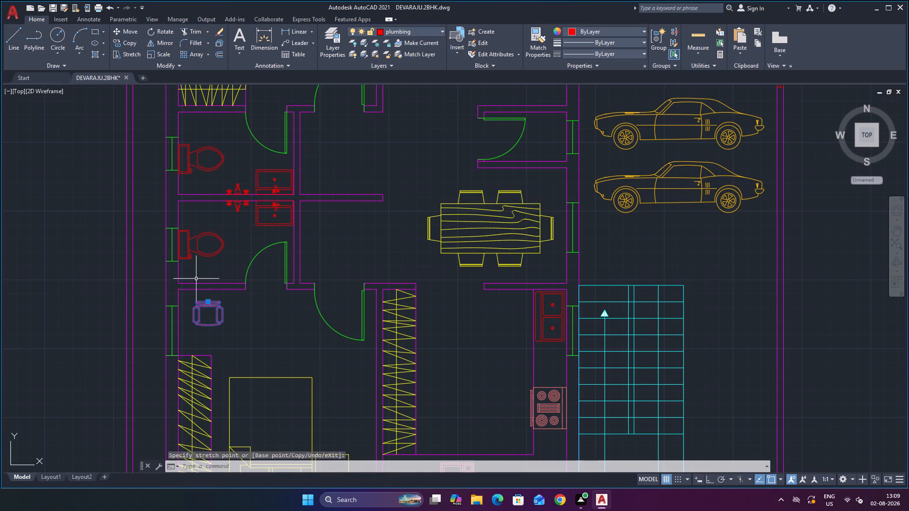
# Rotate the lower bedroom's desk chair about 33 degrees around the corner of its backrest.
pyautogui.write('ro')
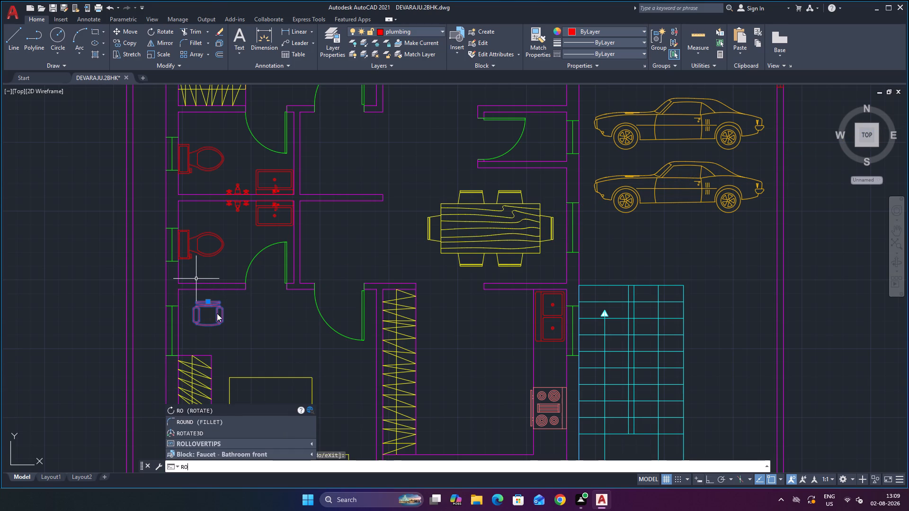
pyautogui.click(223, 408)
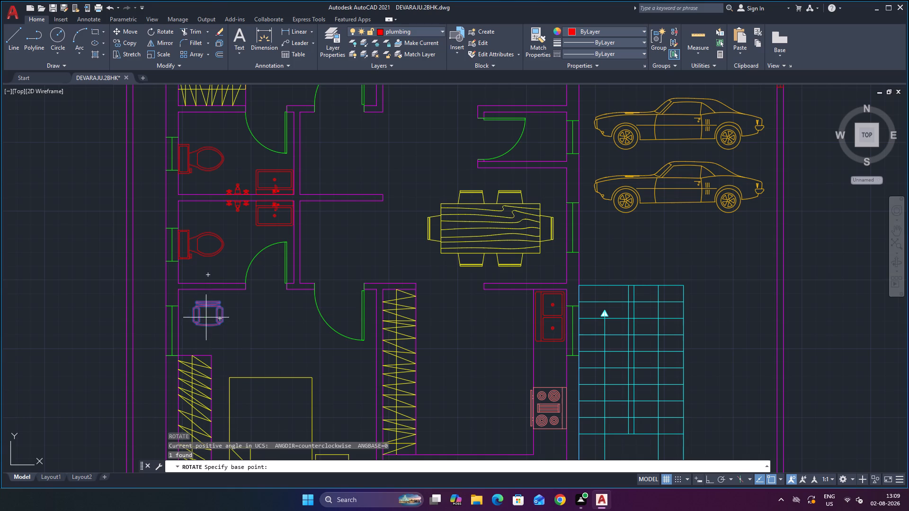
pyautogui.click(197, 300)
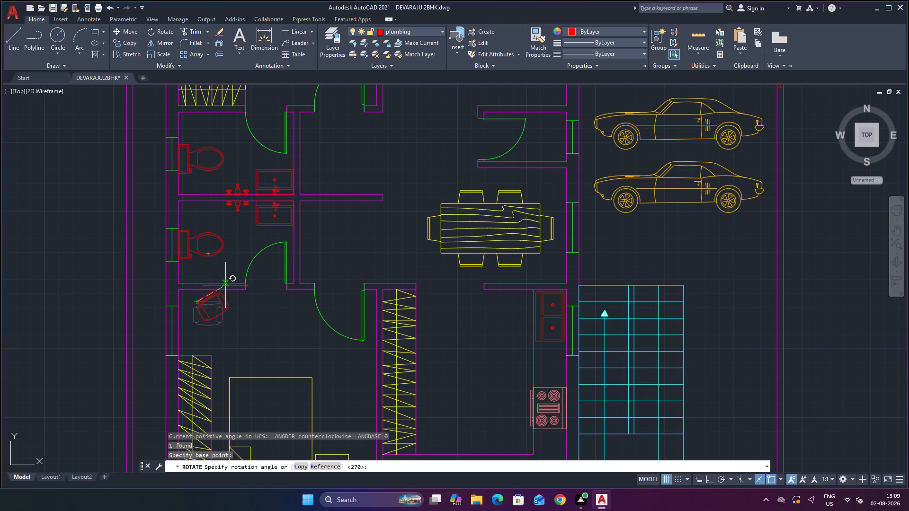
pyautogui.click(226, 286)
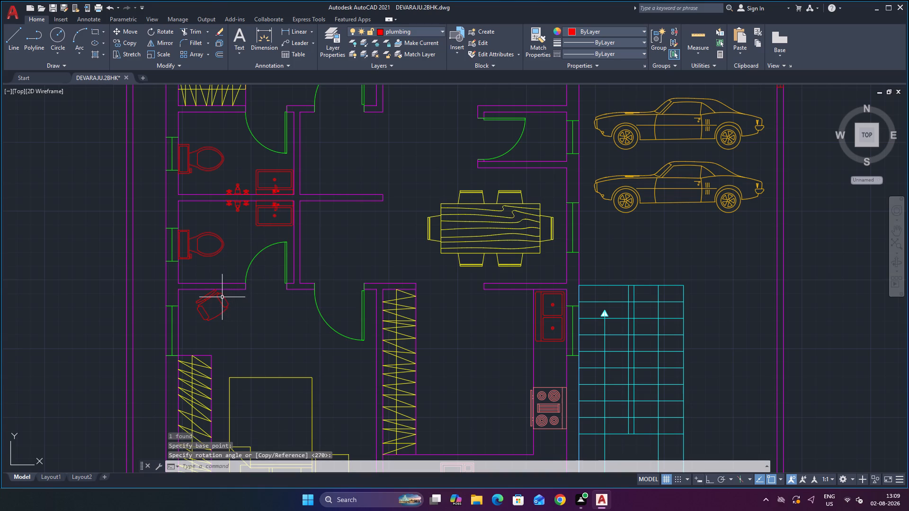
# Copy the rotated desk chair into the upper bedroom, near the corner beside the living room wall.
pyautogui.scroll(-2, 225, 281)
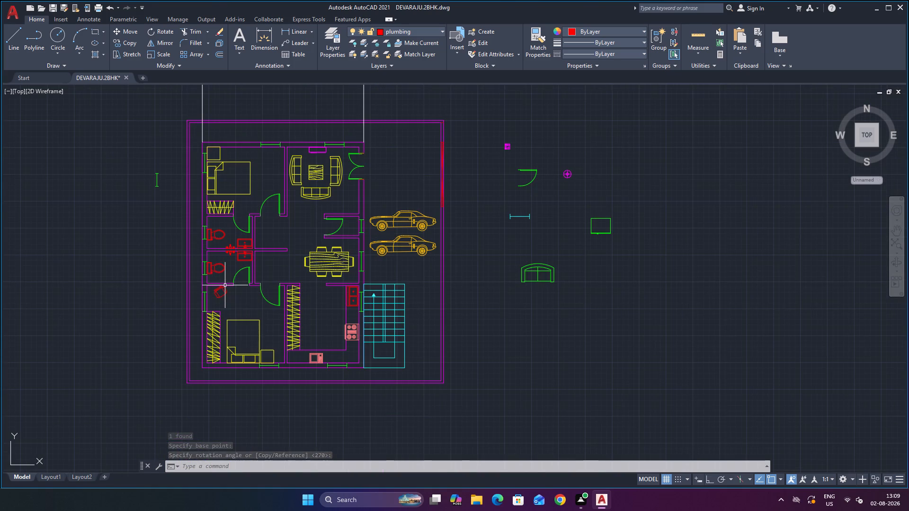
pyautogui.click(215, 292)
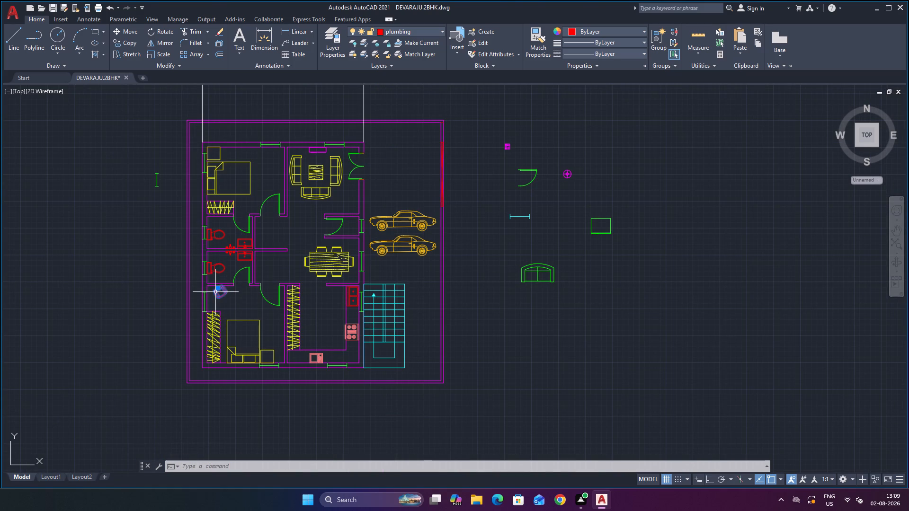
pyautogui.write('co')
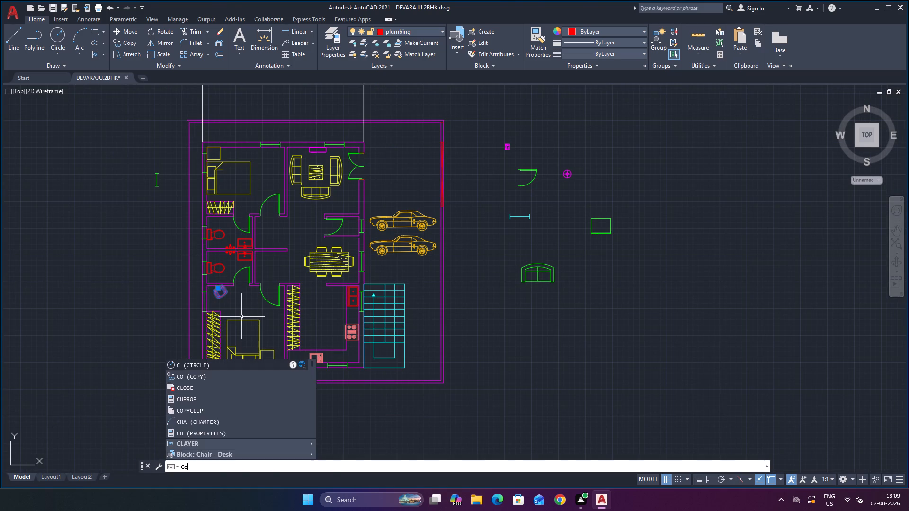
pyautogui.press('Return')
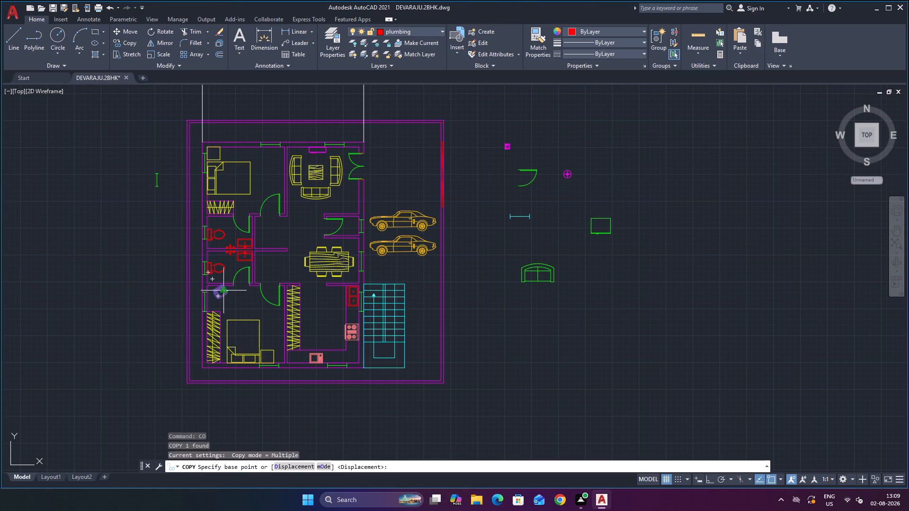
pyautogui.click(221, 291)
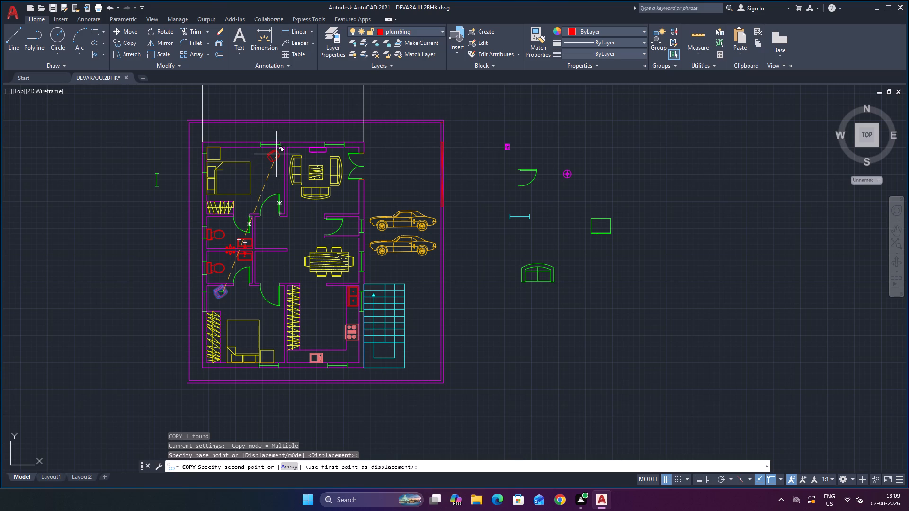
pyautogui.click(276, 154)
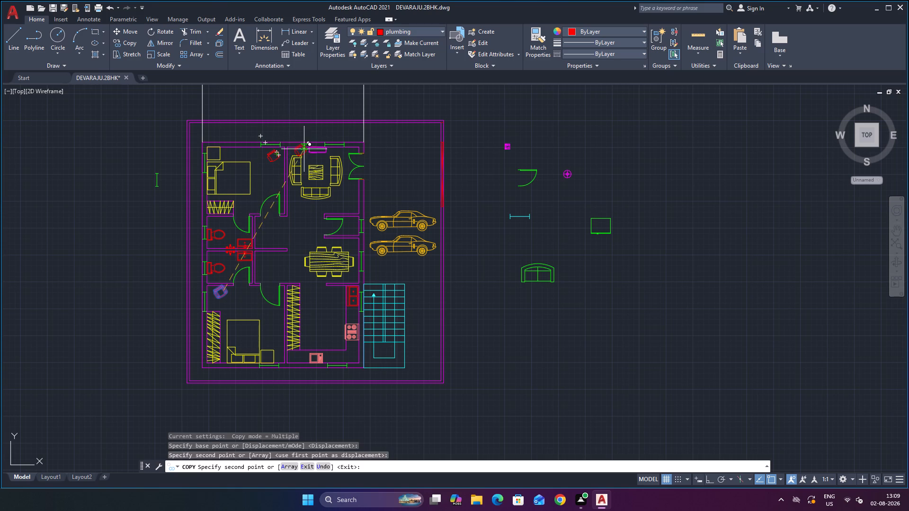
pyautogui.scroll(2, 306, 214)
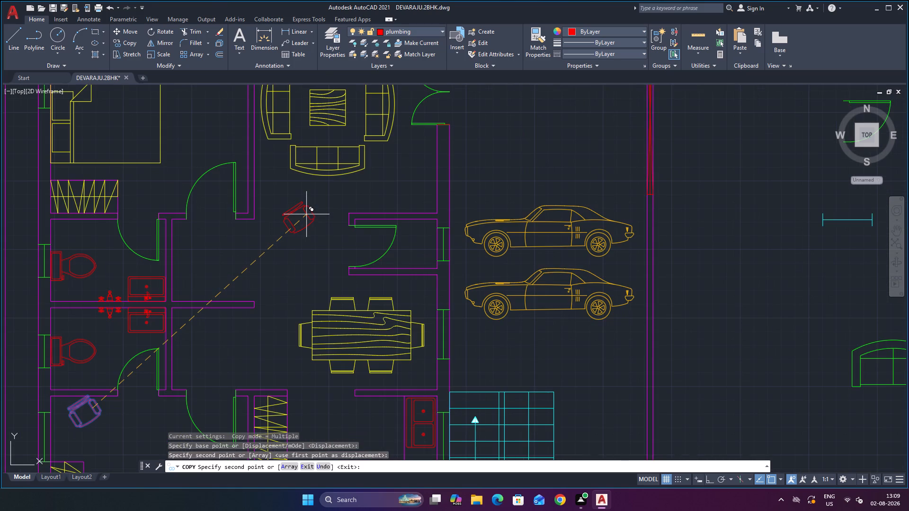
pyautogui.scroll(-2, 307, 216)
pyautogui.press('Escape')
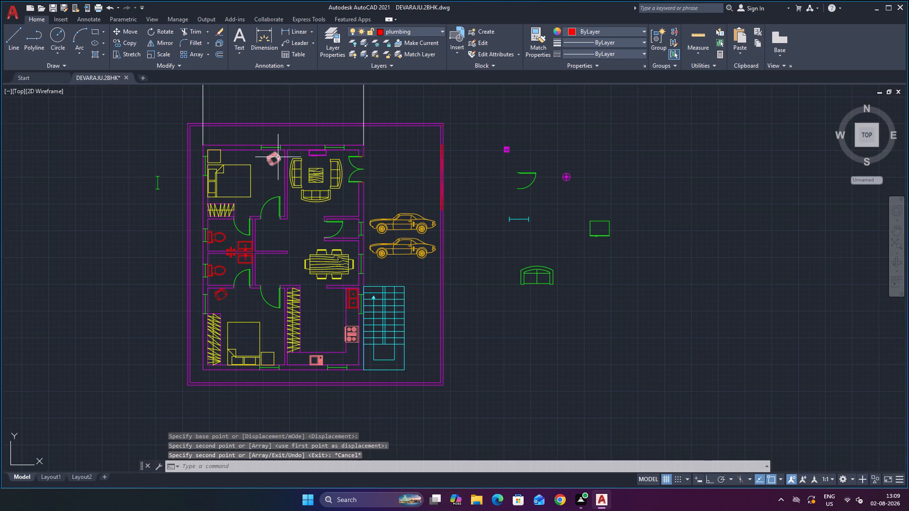
# Rotate the upper bedroom's desk chair so its backrest faces the corner beside the living room wall.
pyautogui.click(278, 155)
pyautogui.write('ro')
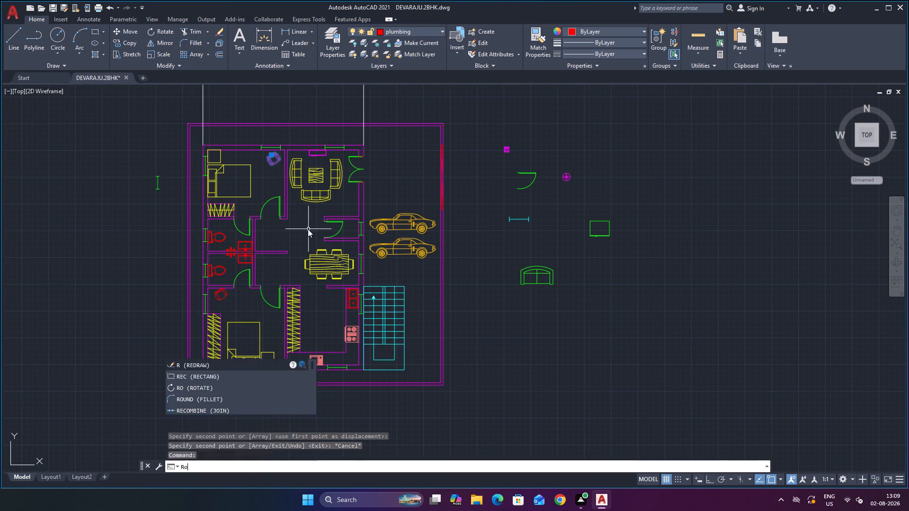
pyautogui.press('Return')
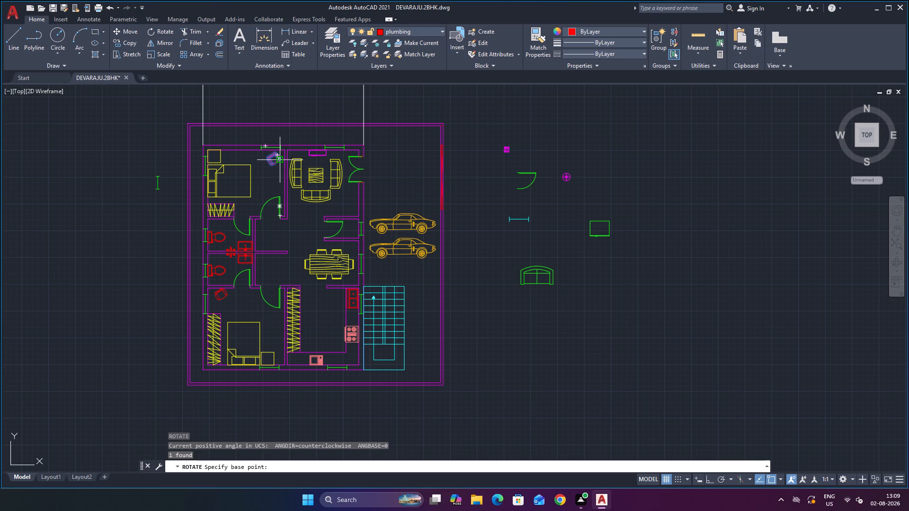
pyautogui.click(280, 160)
pyautogui.scroll(3, 280, 170)
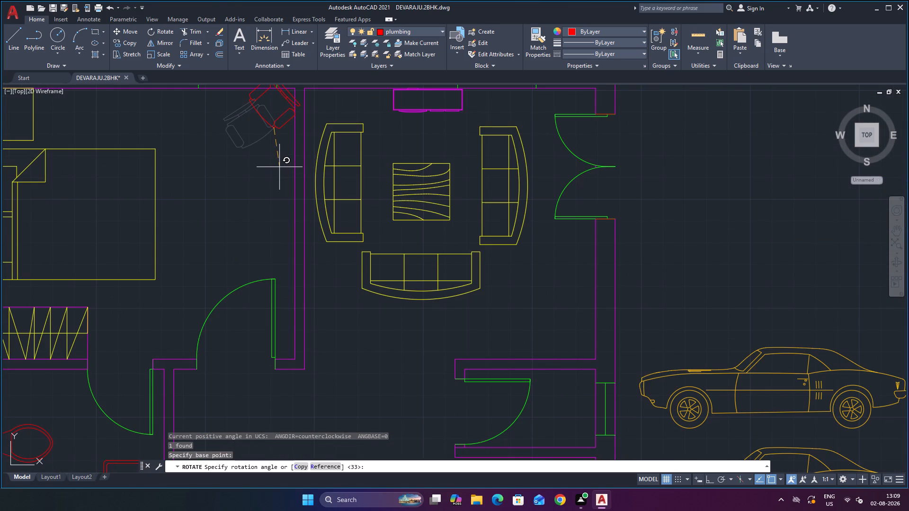
pyautogui.click(279, 167)
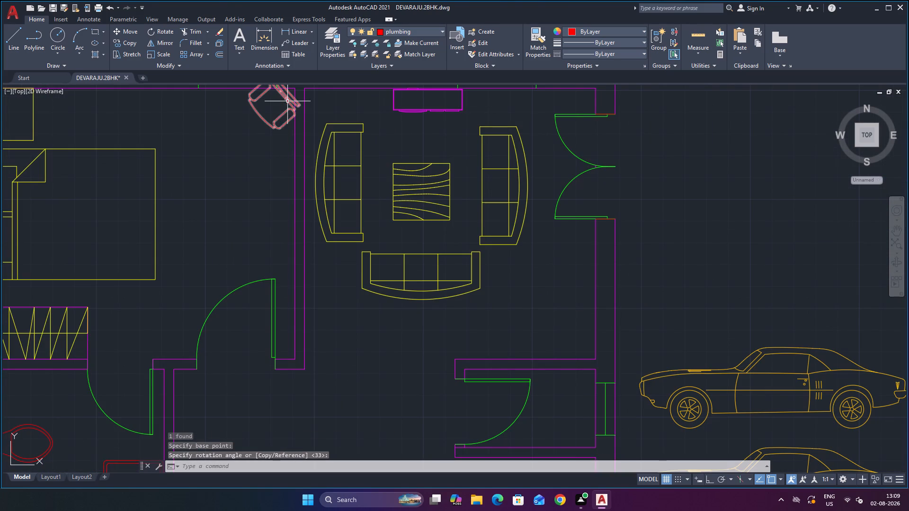
# Move the upper bedroom's desk chair clear of the corner walls, further into the room.
pyautogui.click(288, 100)
pyautogui.click(286, 89)
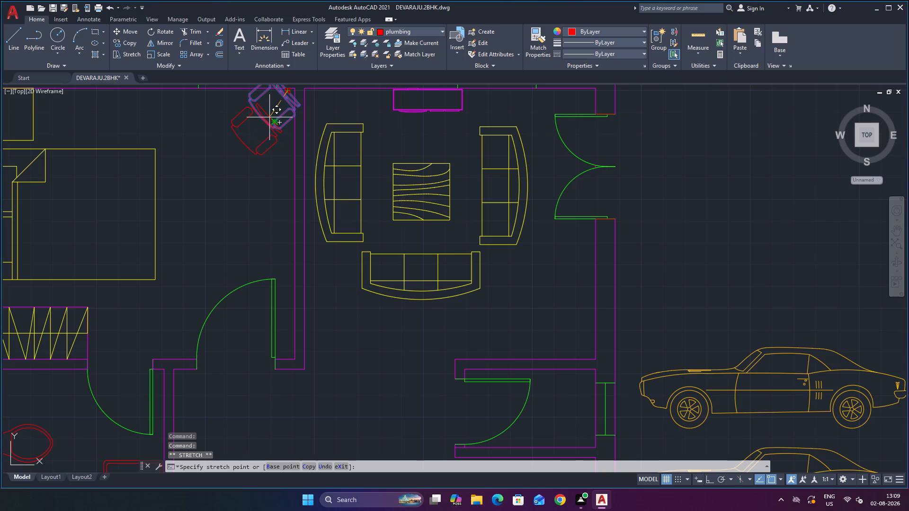
pyautogui.click(271, 114)
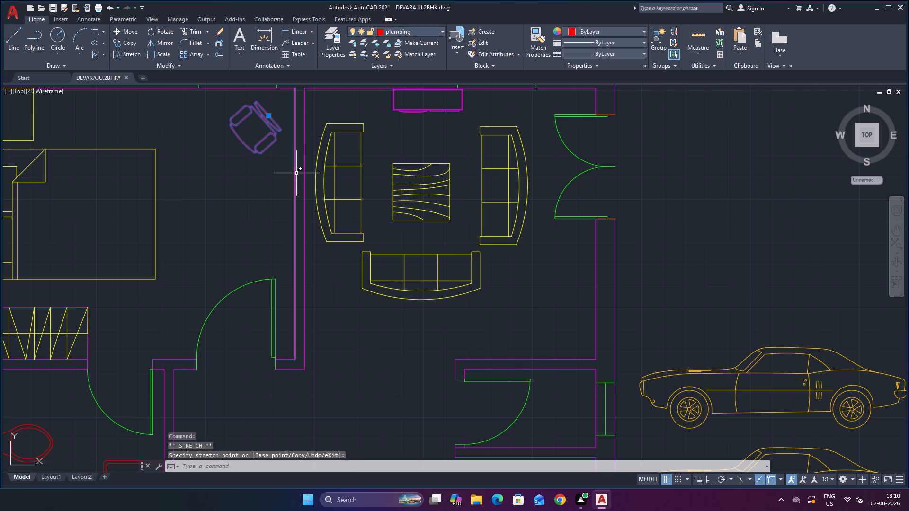
pyautogui.scroll(-2, 298, 173)
pyautogui.press('Escape')
pyautogui.scroll(-2, 347, 220)
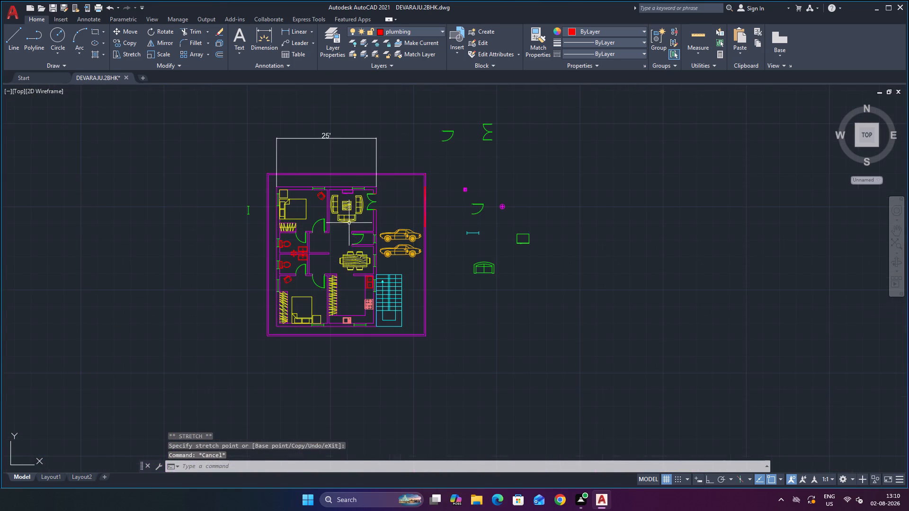
# Assign the desk chairs in both bedrooms to the furniture layer, keeping the layer colour yellow.
pyautogui.scroll(1, 326, 294)
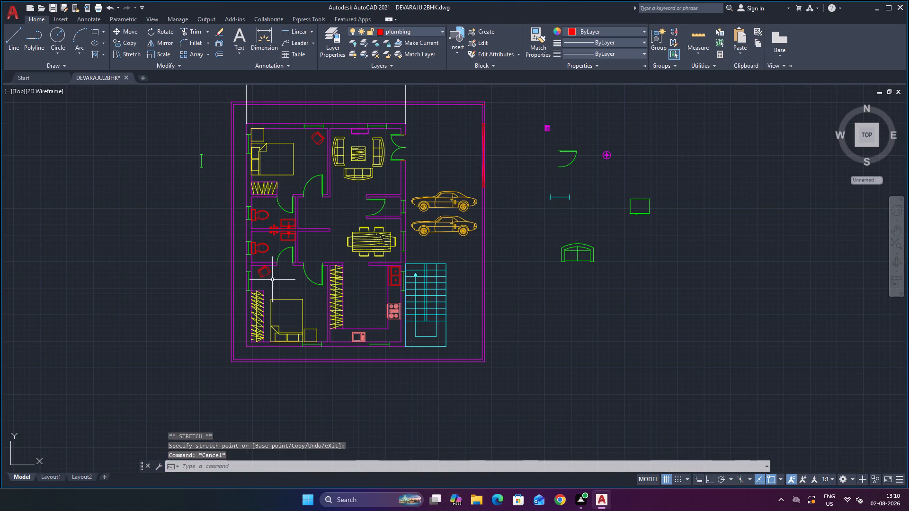
pyautogui.click(261, 271)
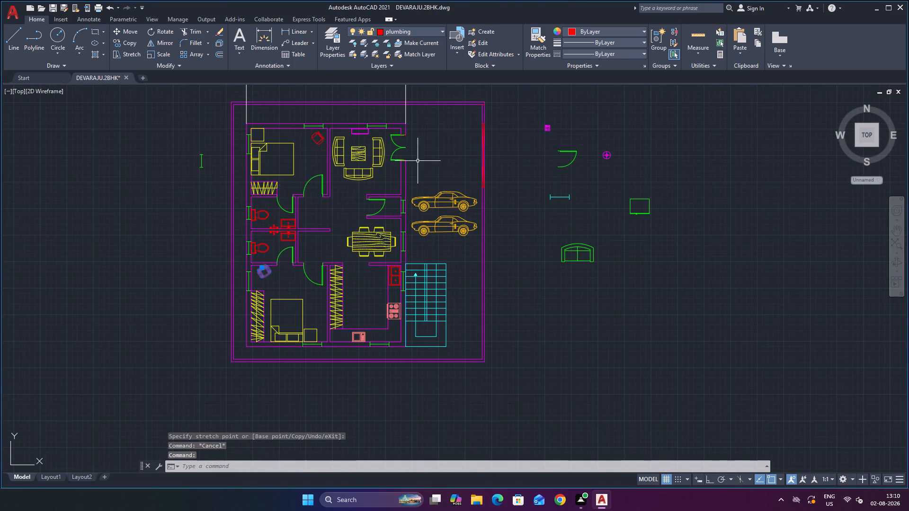
pyautogui.click(394, 31)
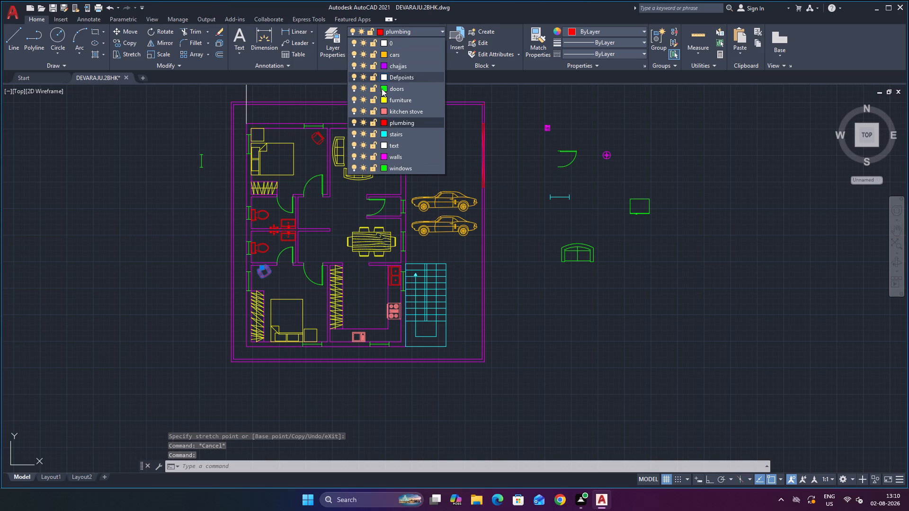
pyautogui.click(384, 99)
pyautogui.click(439, 323)
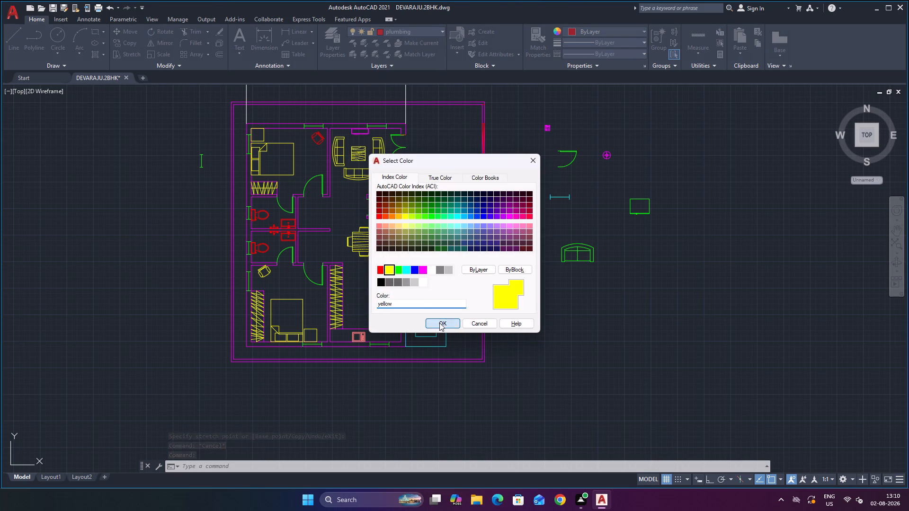
pyautogui.click(320, 141)
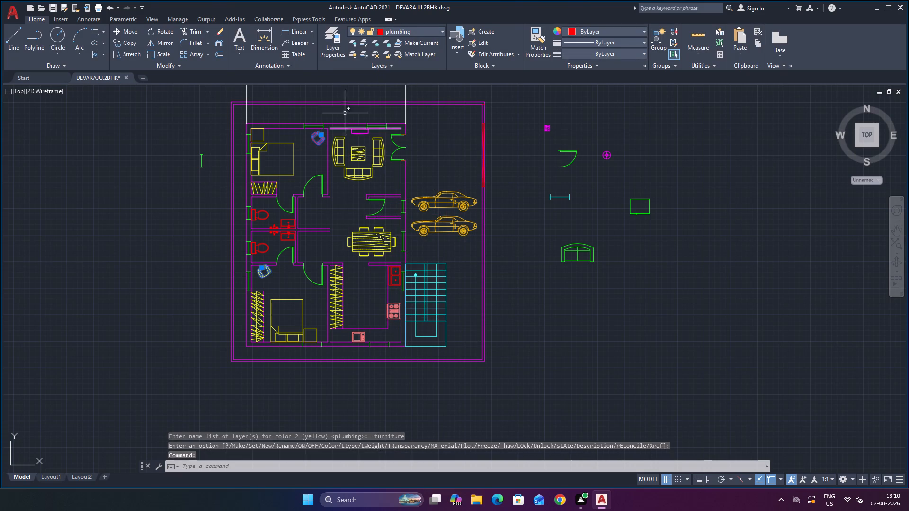
pyautogui.click(389, 29)
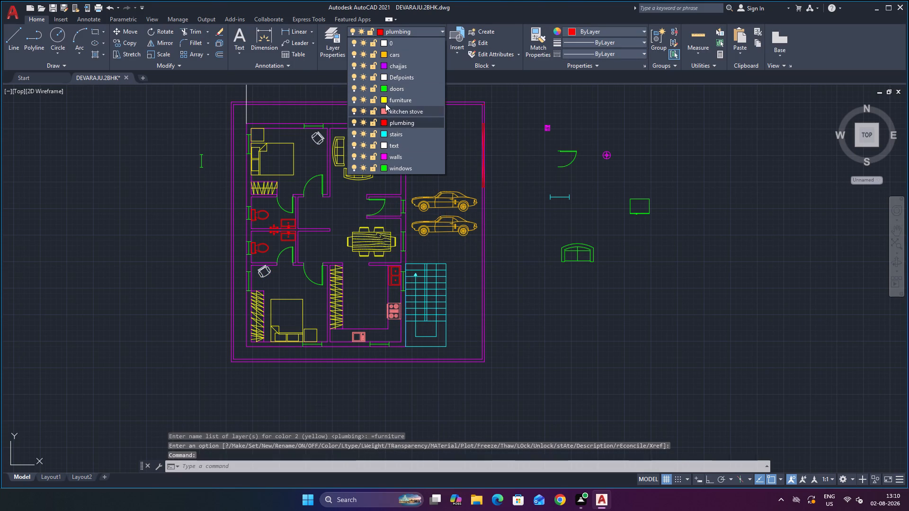
pyautogui.click(385, 99)
pyautogui.click(438, 321)
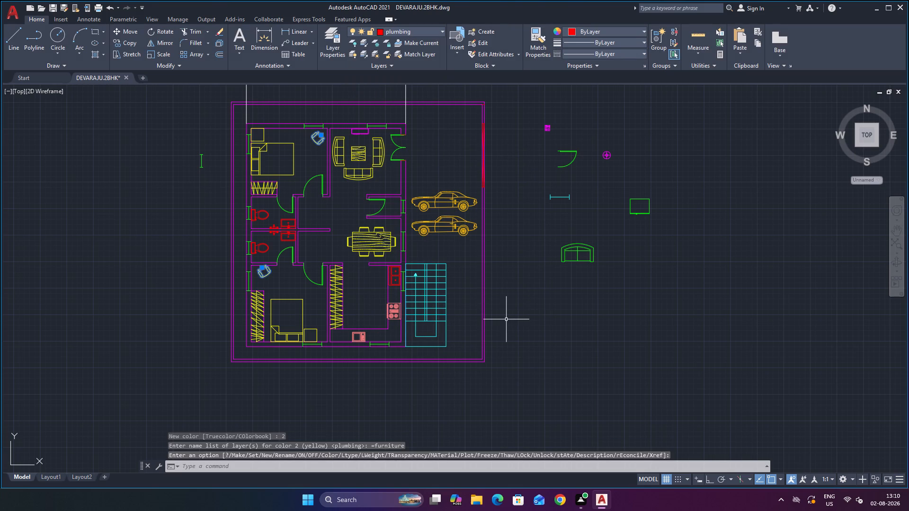
pyautogui.press('Escape')
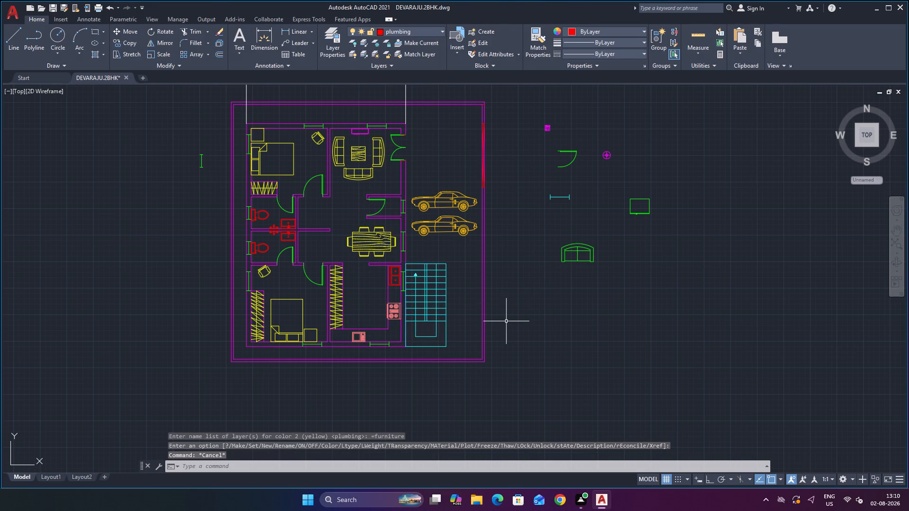
# Save the floor plan drawing.
pyautogui.hotkey('ctrl', 's')
pyautogui.hotkey('ctrl', 's')
pyautogui.hotkey('ctrl', 's')
pyautogui.hotkey('ctrl', 's')
pyautogui.hotkey('ctrl', 's')
pyautogui.hotkey('ctrl', 's')
pyautogui.hotkey('ctrl', 's')
pyautogui.hotkey('ctrl', 's')
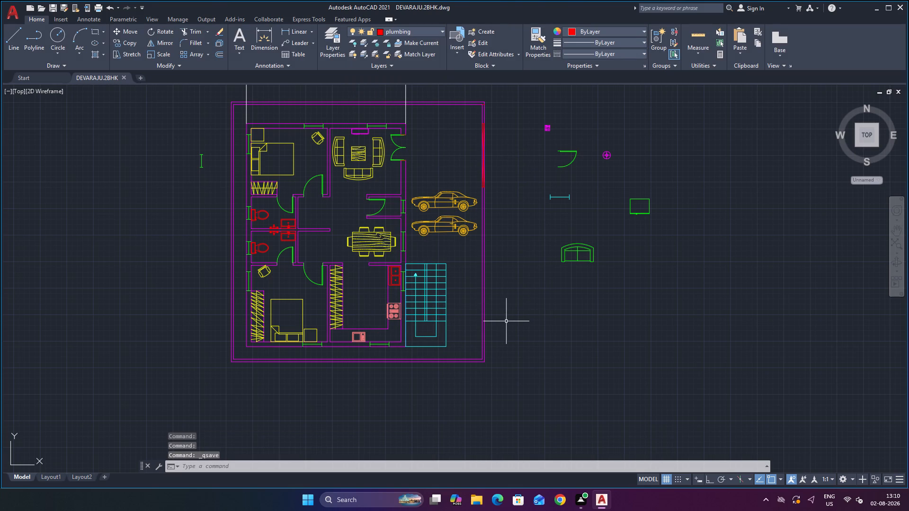
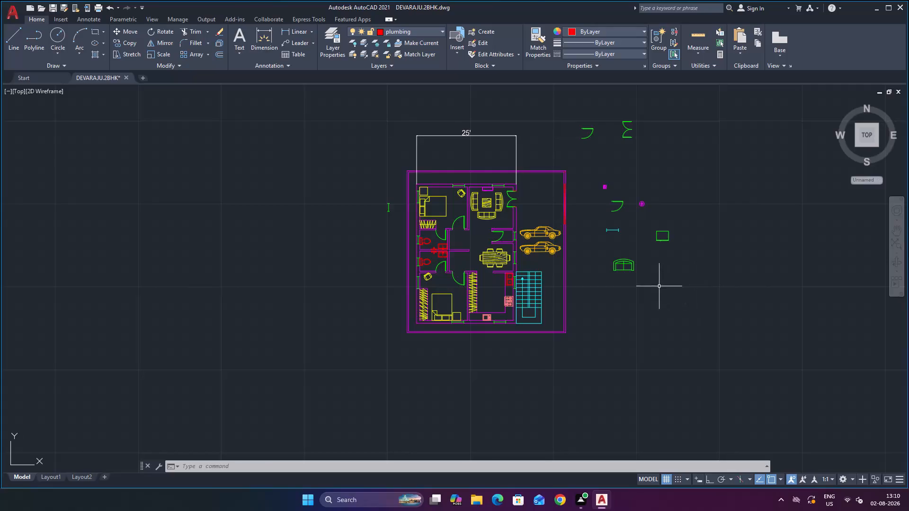
# Delete the 25' dimension above the house plan.
pyautogui.scroll(-1, 602, 293)
pyautogui.scroll(1, 609, 242)
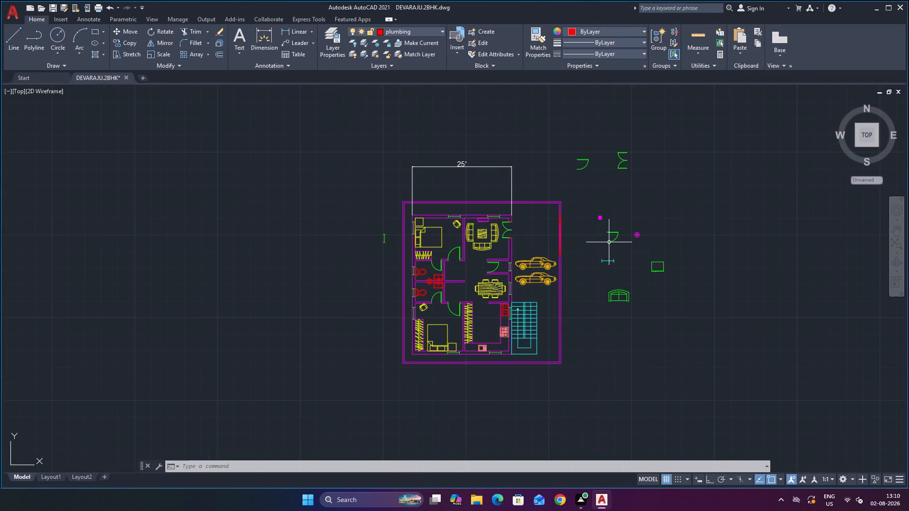
pyautogui.scroll(2, 609, 242)
pyautogui.scroll(-2, 555, 231)
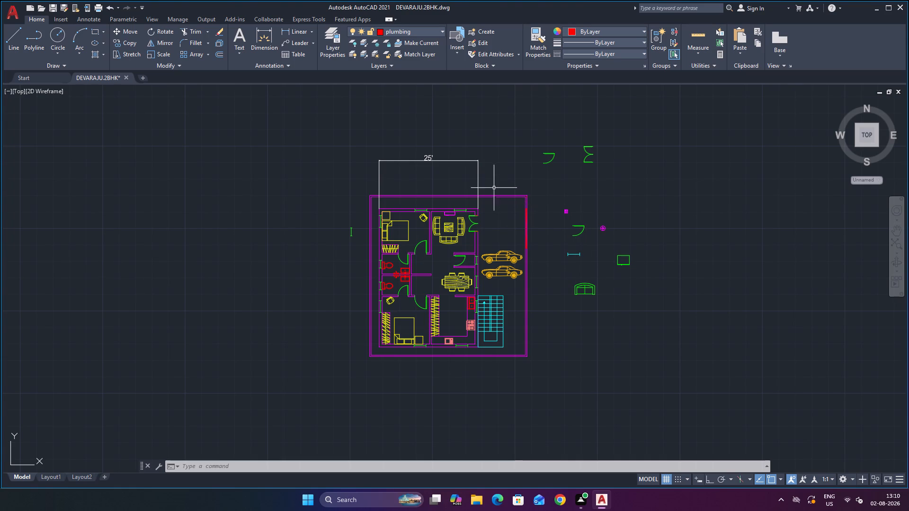
pyautogui.click(479, 169)
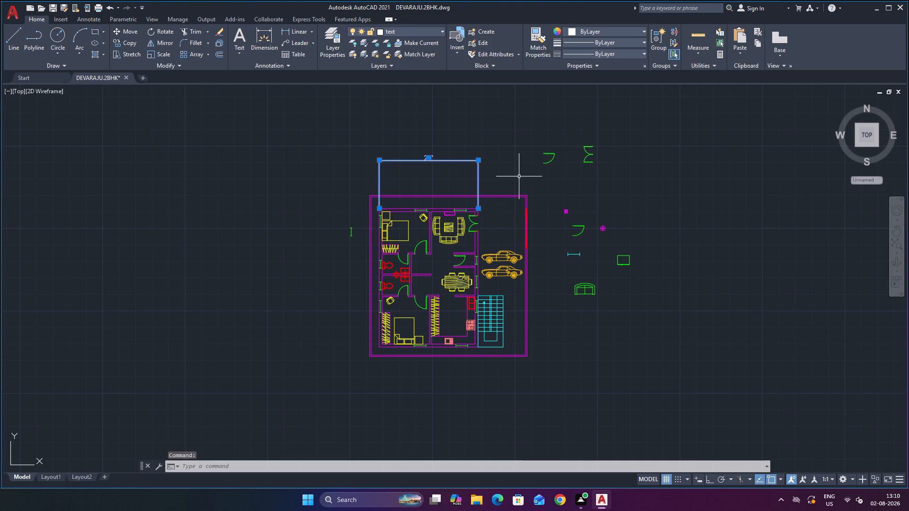
pyautogui.press('Delete')
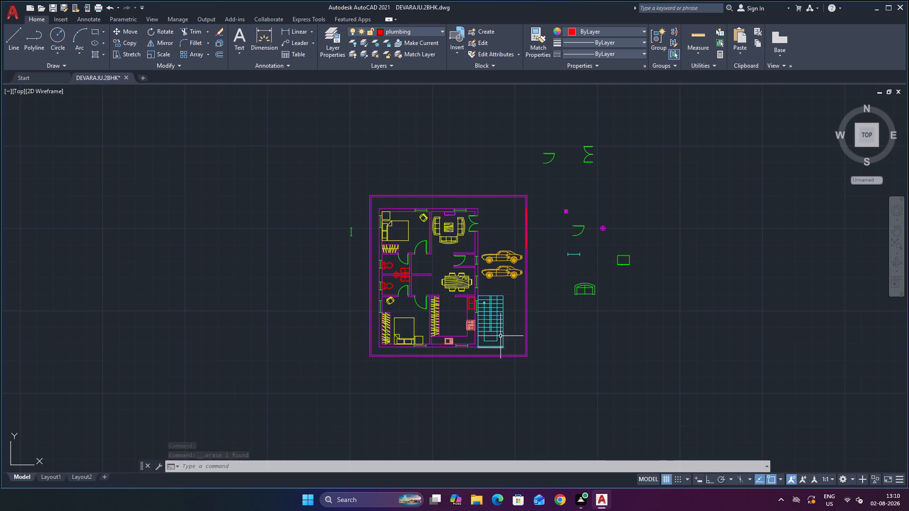
# Group the house walls, openings, furniture, fixtures and staircase, leaving out the cars and the outer compound wall.
pyautogui.click(376, 204)
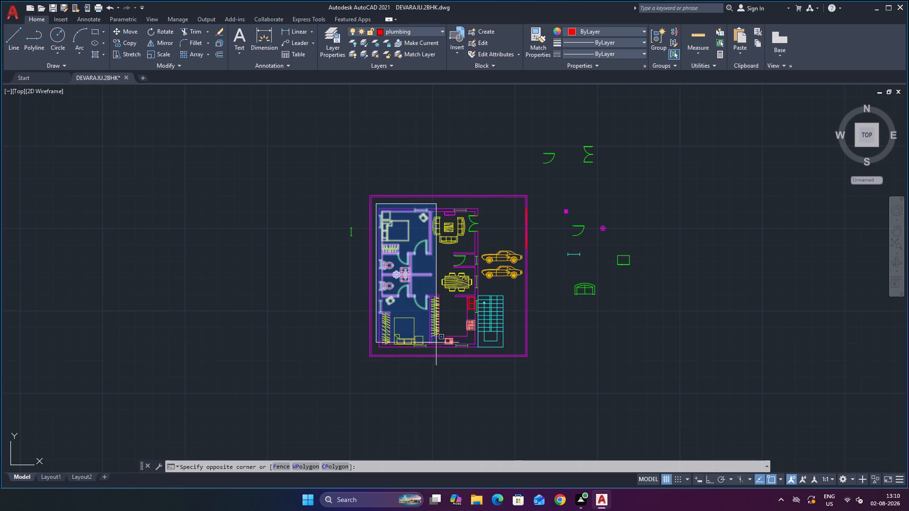
pyautogui.click(517, 350)
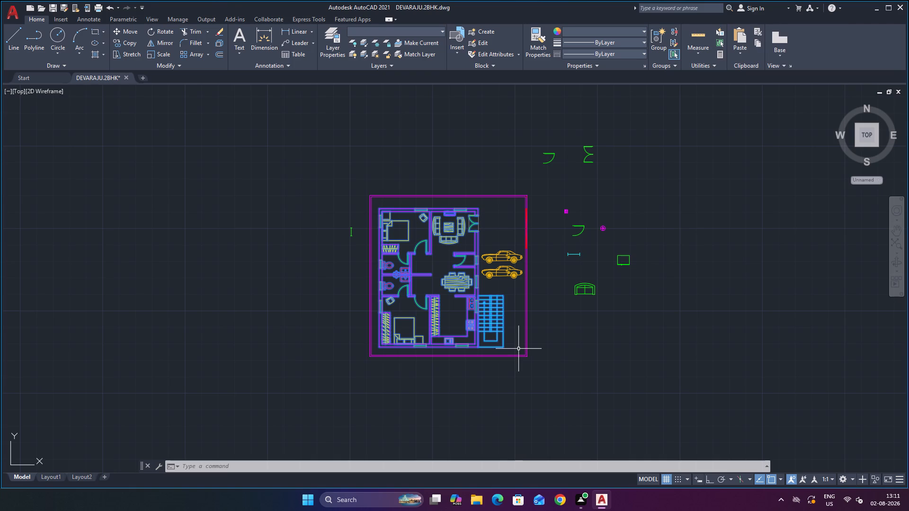
pyautogui.press('g')
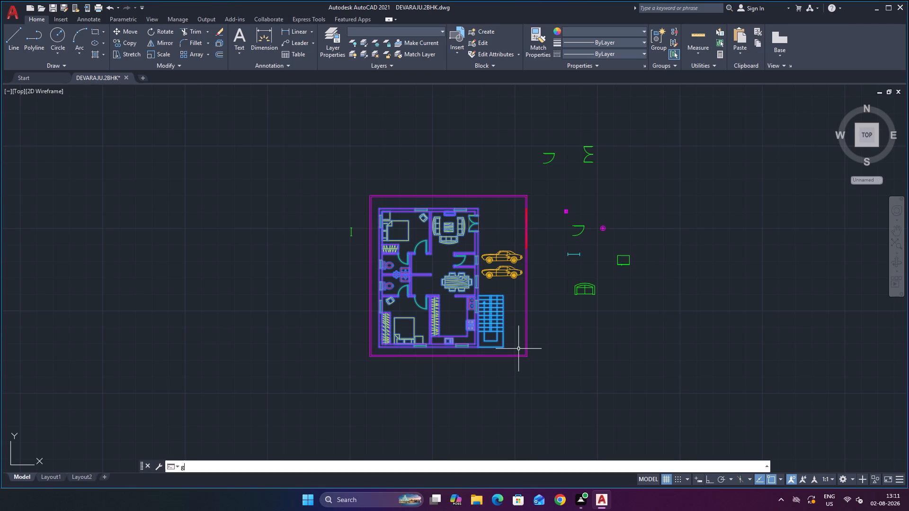
pyautogui.press('Return')
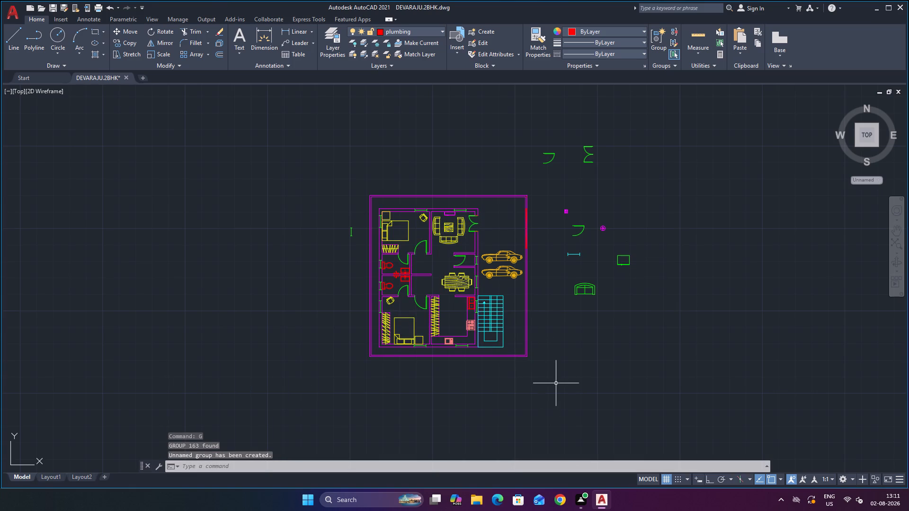
# Copy the grouped house plan three times in a horizontal row to the right of the original, using Ortho to keep them aligned.
pyautogui.click(503, 347)
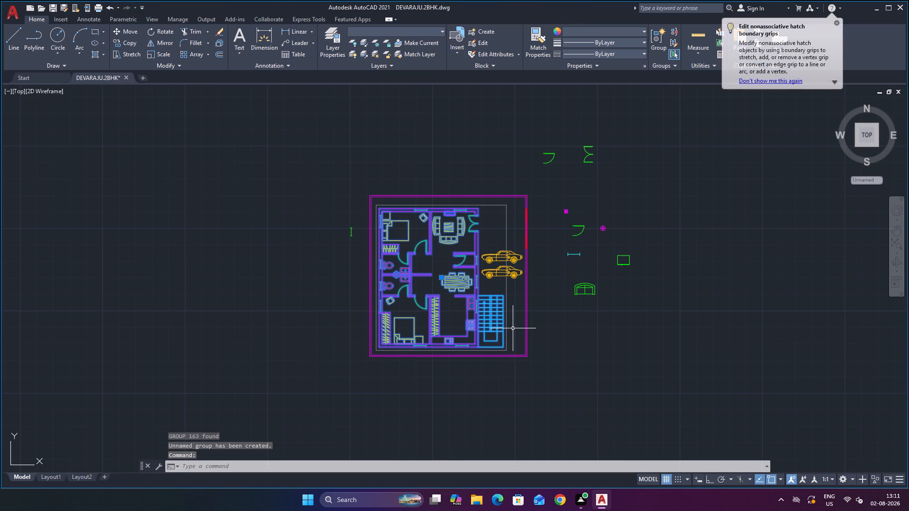
pyautogui.write('co')
pyautogui.press('Return')
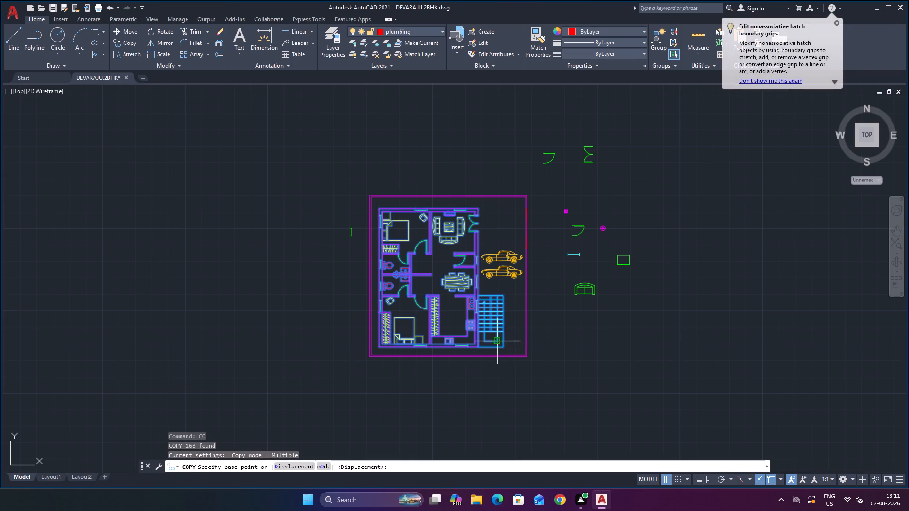
pyautogui.click(503, 347)
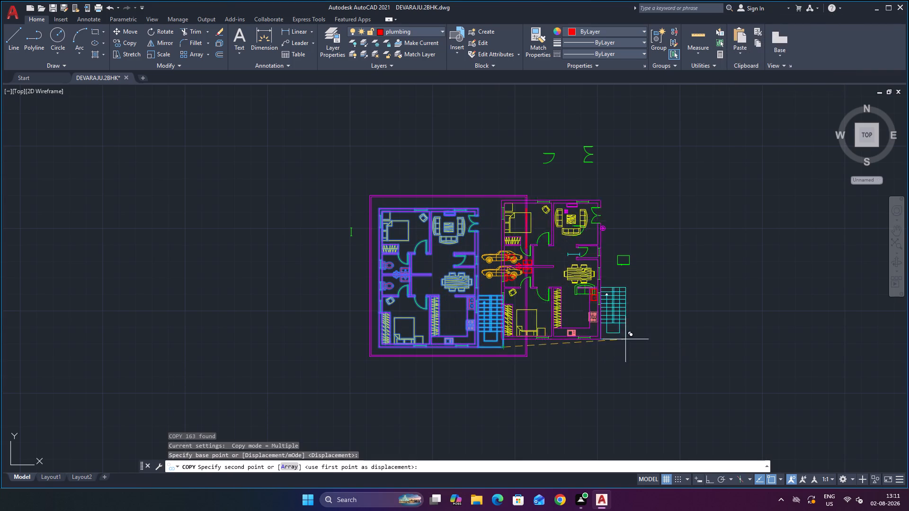
pyautogui.scroll(-2, 749, 348)
pyautogui.scroll(2, 754, 348)
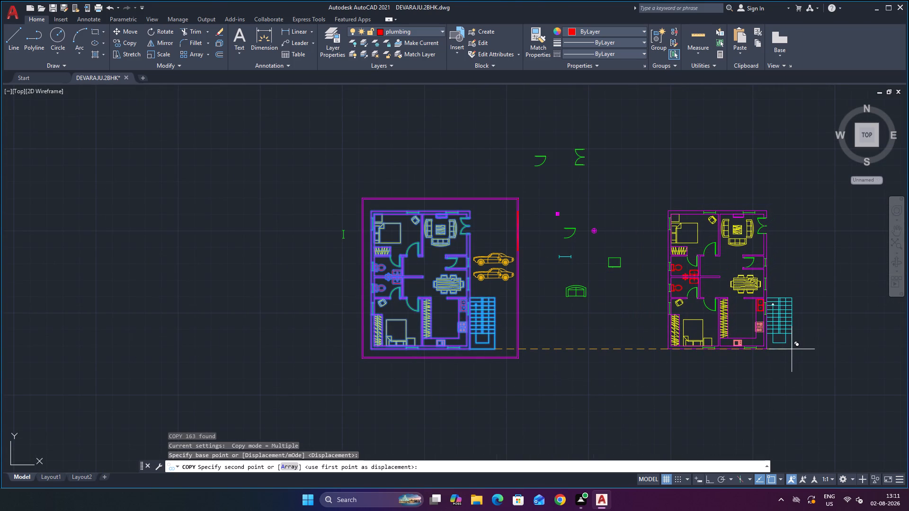
pyautogui.press('F8')
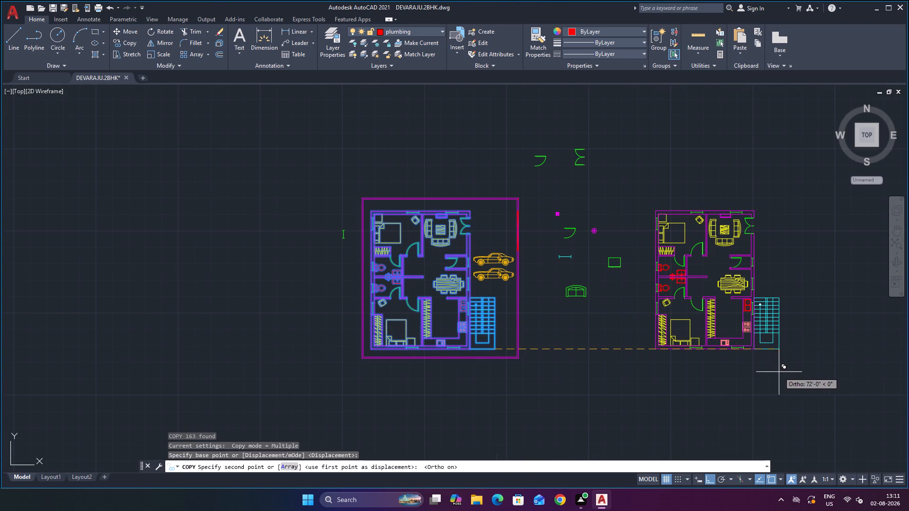
pyautogui.scroll(-1, 806, 366)
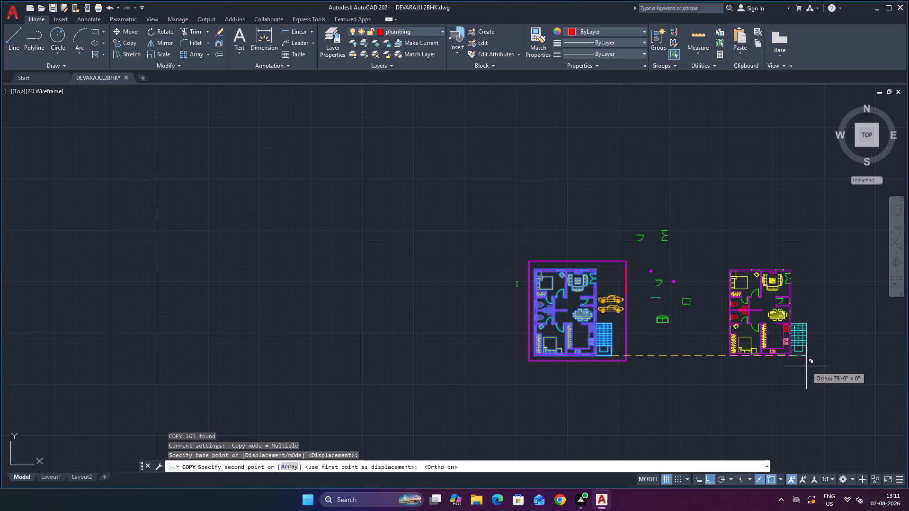
pyautogui.click(785, 361)
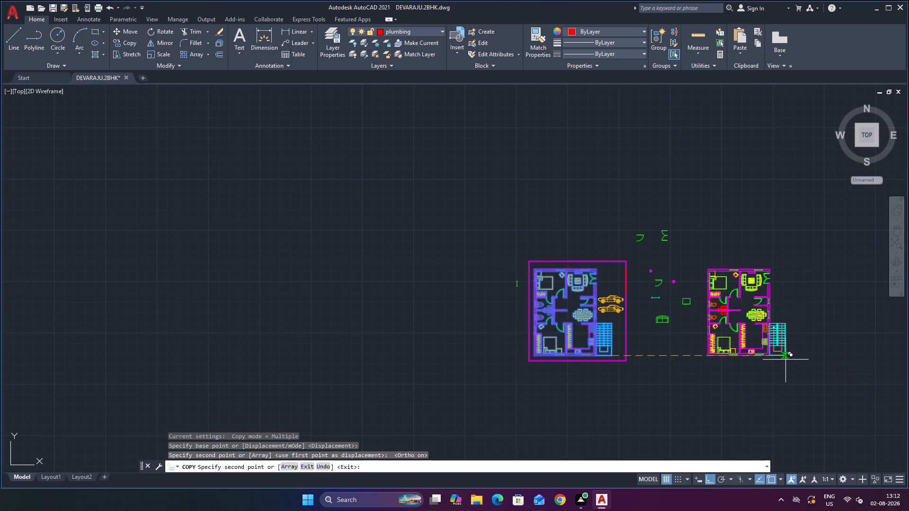
pyautogui.scroll(-3, 816, 344)
pyautogui.scroll(2, 845, 330)
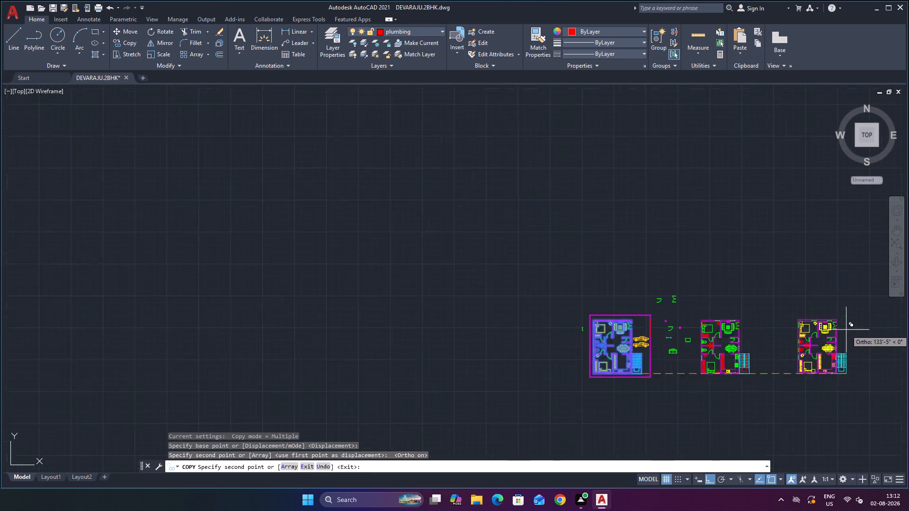
pyautogui.scroll(1, 846, 330)
pyautogui.click(815, 322)
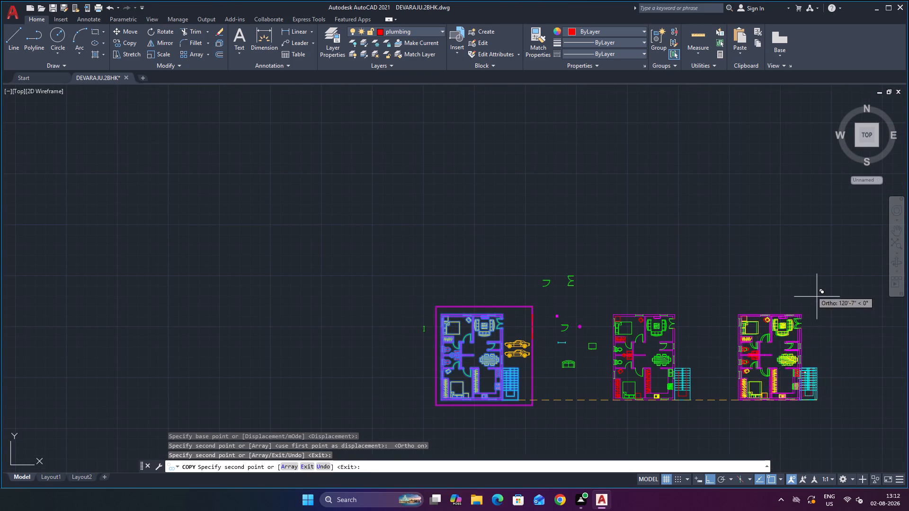
pyautogui.scroll(-2, 780, 292)
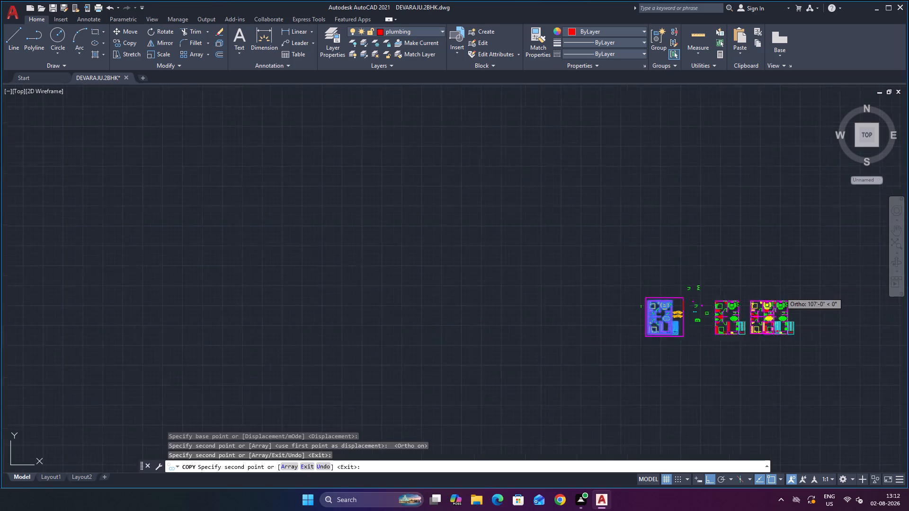
pyautogui.scroll(-1, 780, 292)
pyautogui.scroll(2, 833, 296)
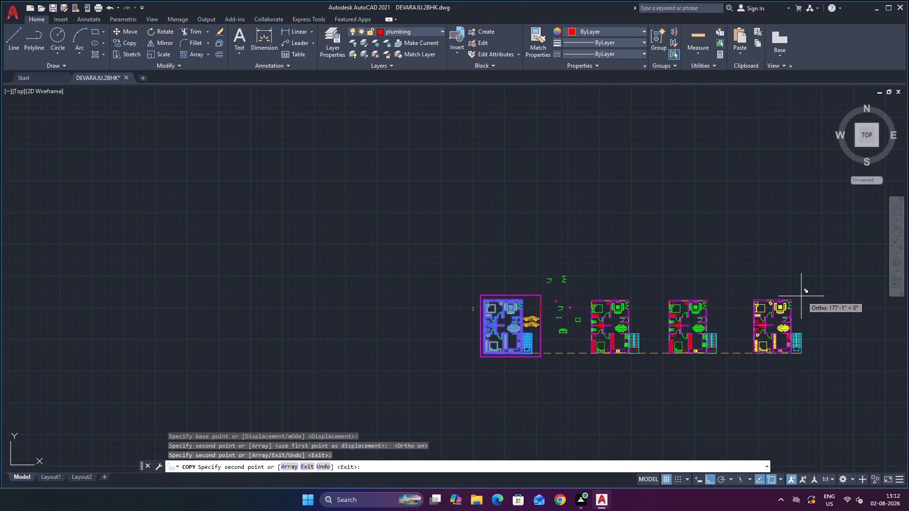
pyautogui.click(795, 299)
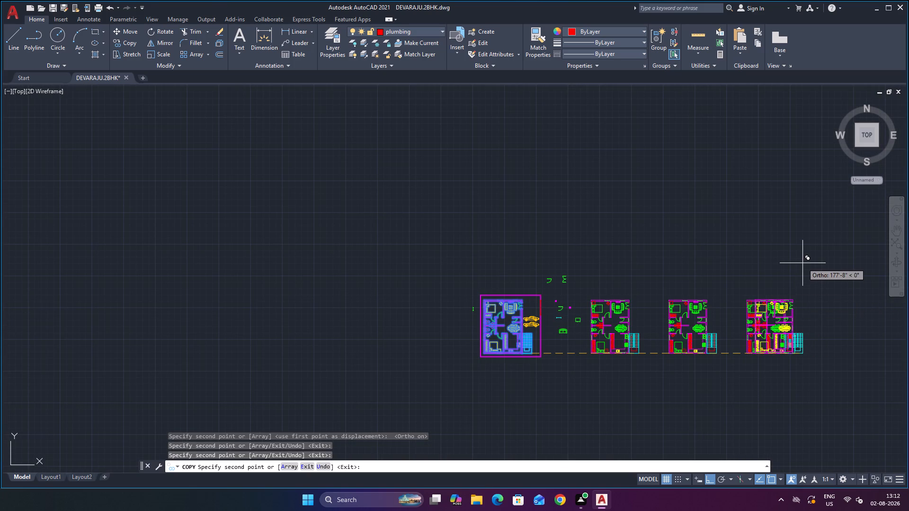
pyautogui.press('Escape')
# Draw a 9-inch square with the Polyline tool in the empty space between the original plan and its first copy.
pyautogui.scroll(2, 706, 358)
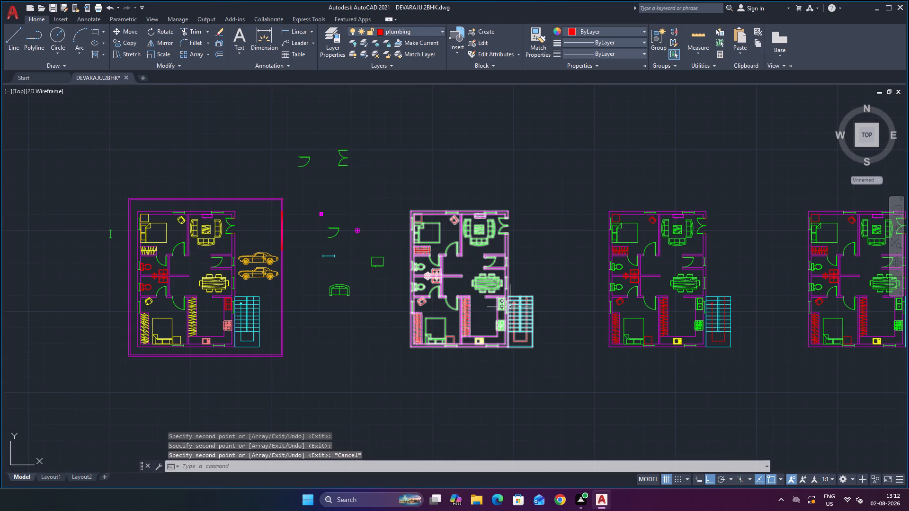
pyautogui.scroll(1, 538, 305)
pyautogui.scroll(-1, 584, 233)
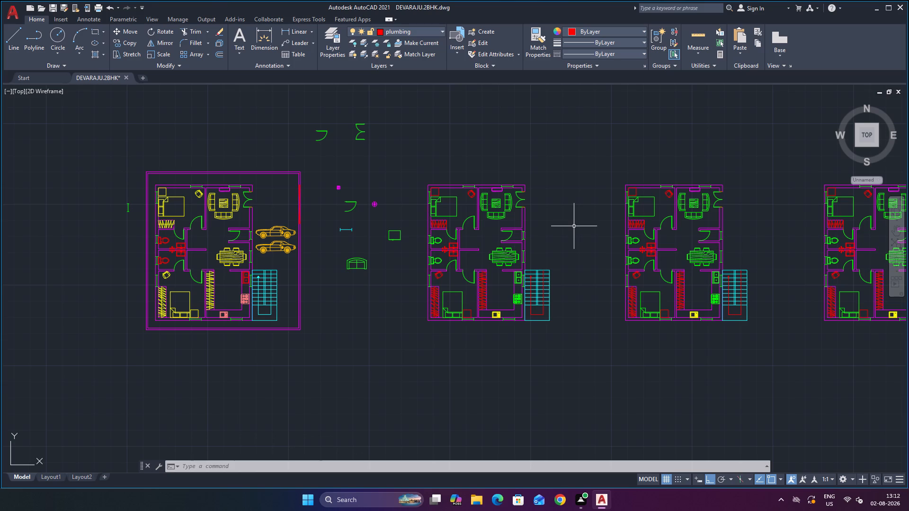
pyautogui.scroll(1, 371, 315)
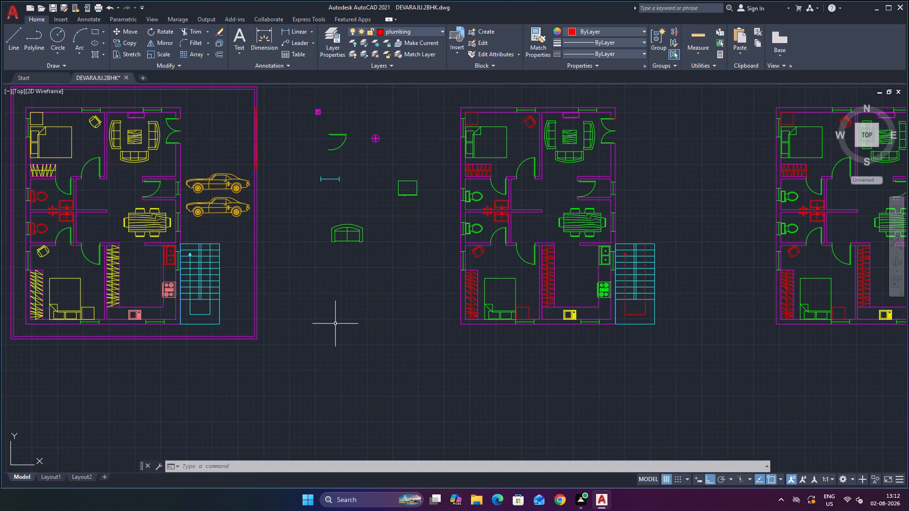
pyautogui.scroll(-1, 343, 315)
pyautogui.press('Escape')
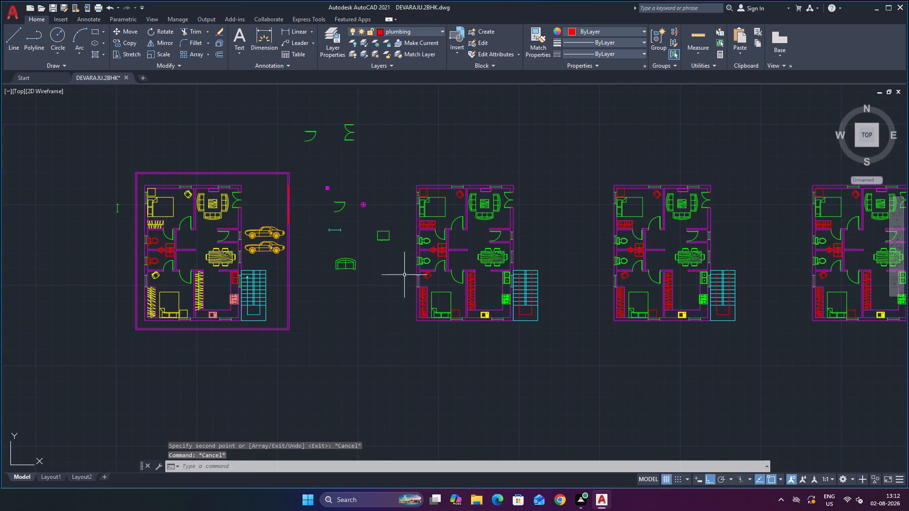
pyautogui.click(39, 43)
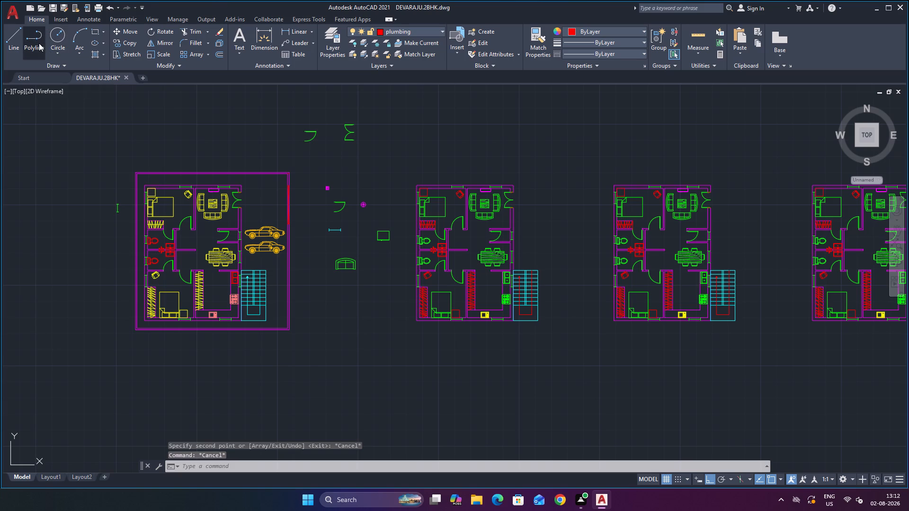
pyautogui.click(331, 327)
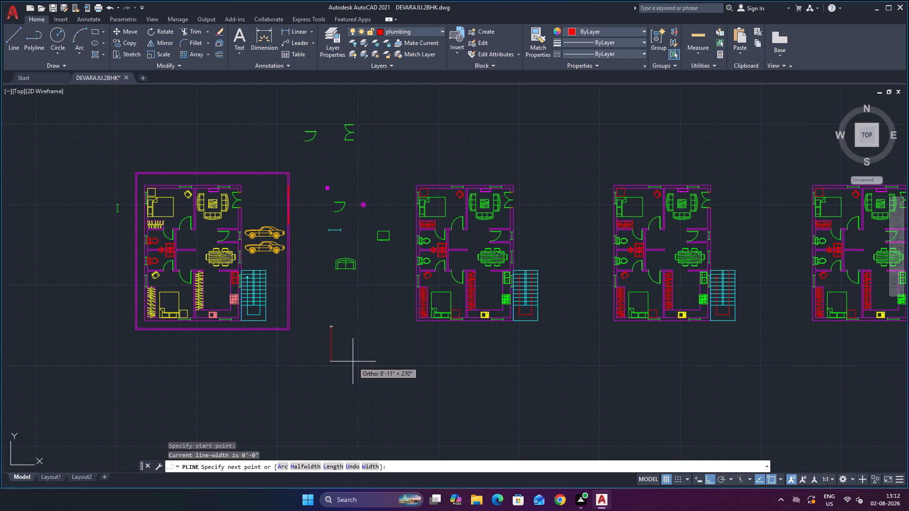
pyautogui.press('9')
pyautogui.press('Return')
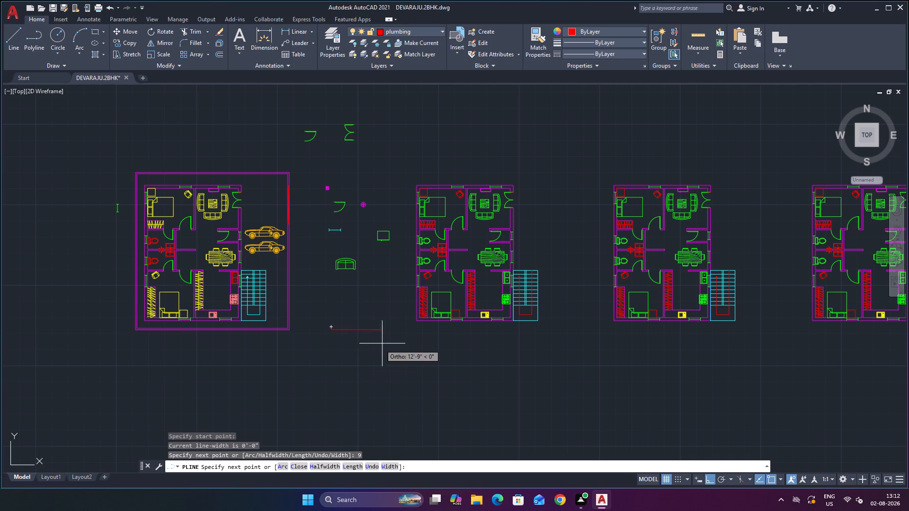
pyautogui.scroll(3, 367, 336)
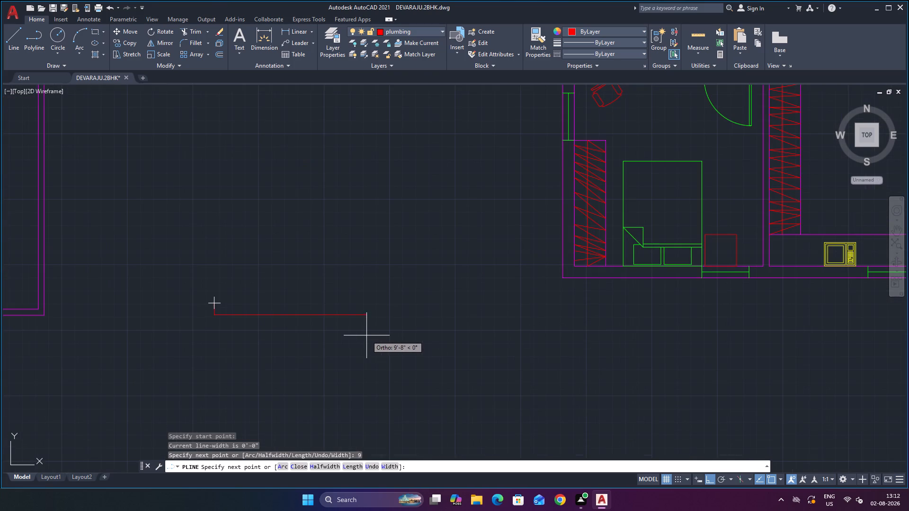
pyautogui.press('9')
pyautogui.press('Return')
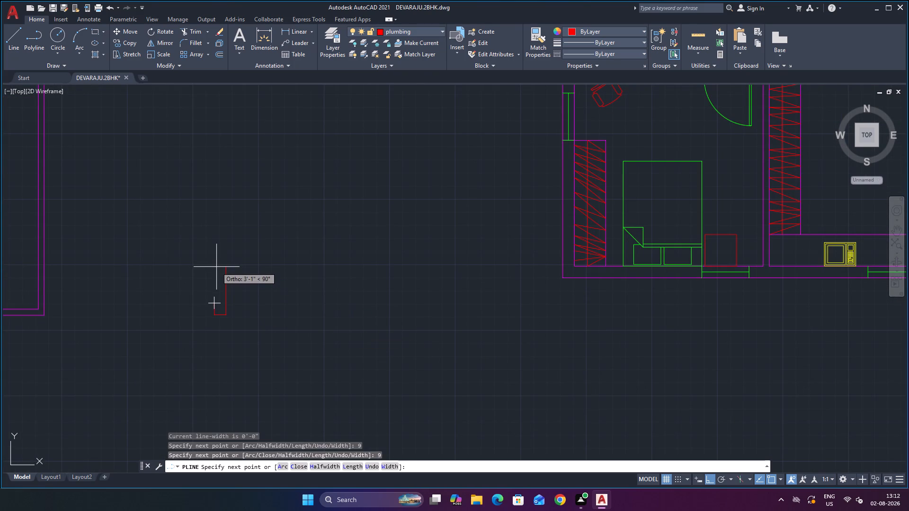
pyautogui.press('9')
pyautogui.press('Return')
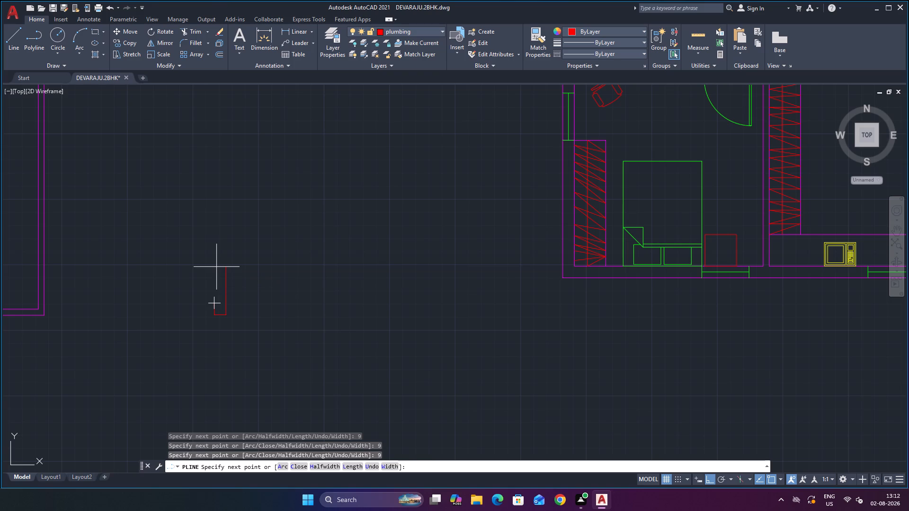
pyautogui.scroll(3, 144, 304)
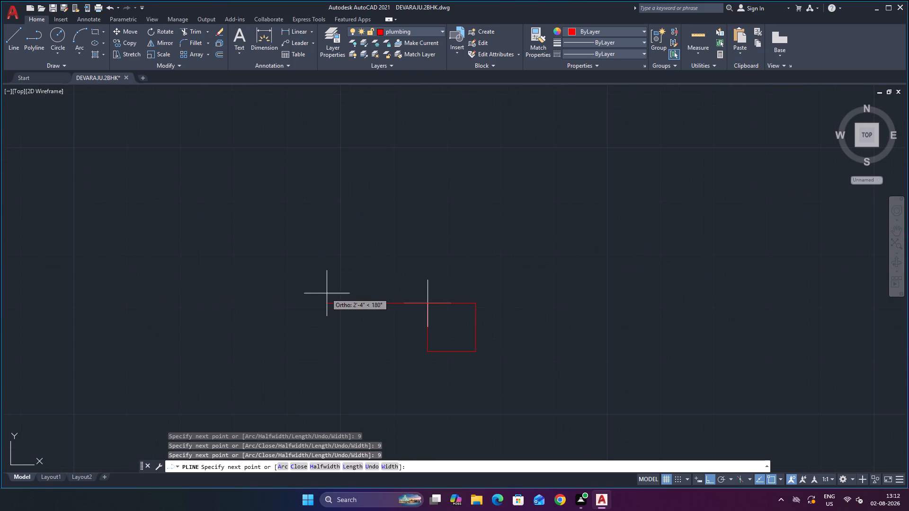
pyautogui.click(427, 302)
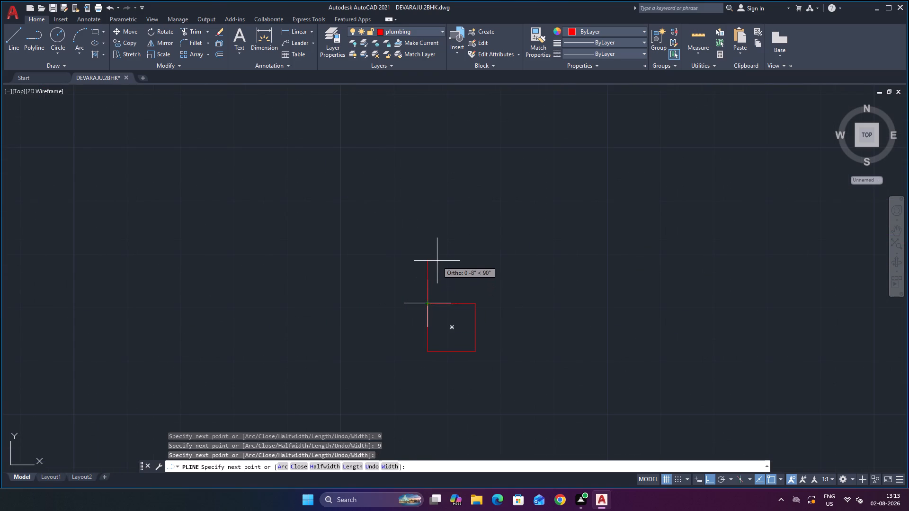
pyautogui.press('Escape')
pyautogui.scroll(-3, 485, 335)
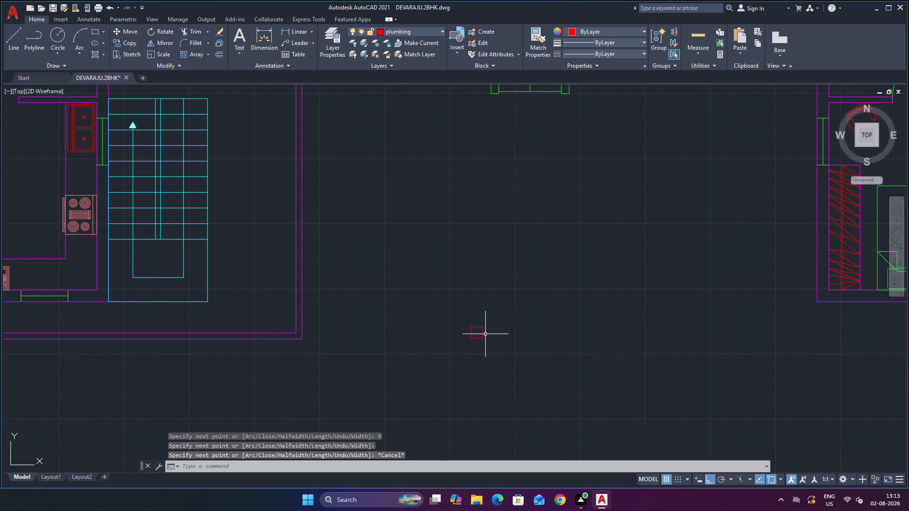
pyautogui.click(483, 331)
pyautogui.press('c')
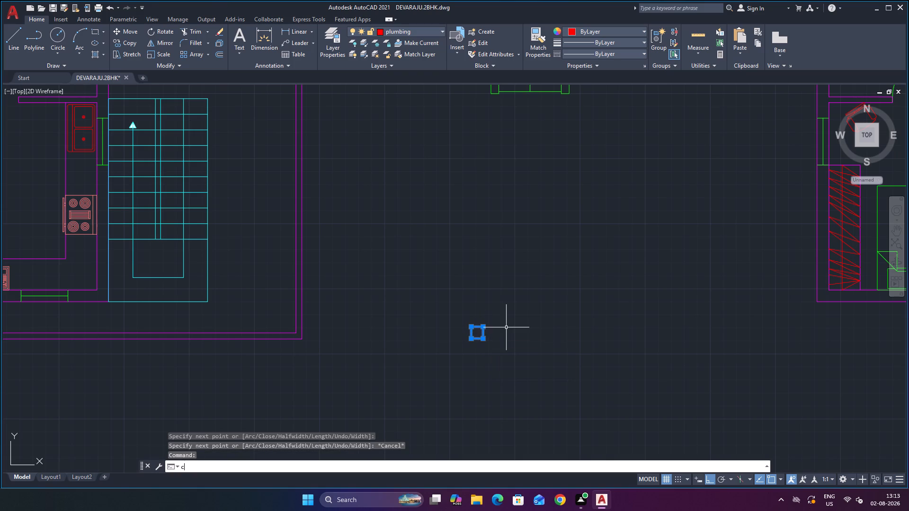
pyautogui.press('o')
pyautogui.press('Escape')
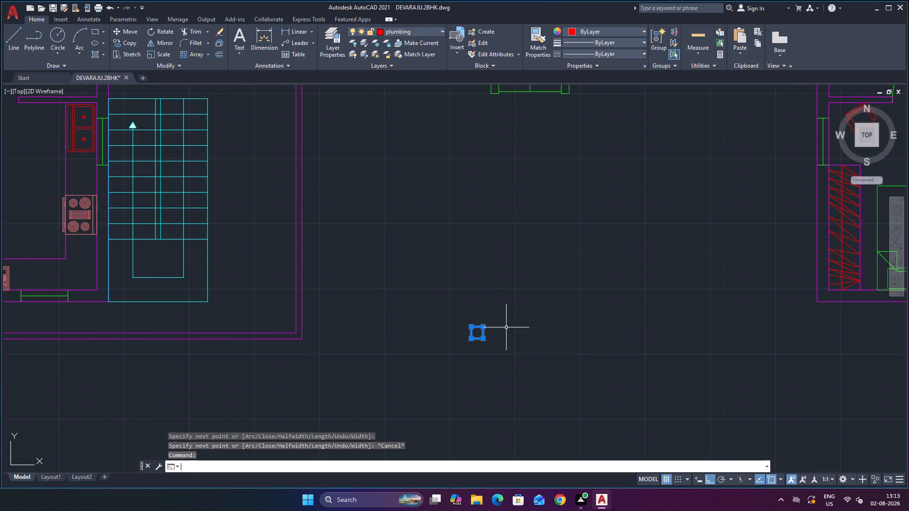
# Create a new layer named columns and set its colour to blue.
pyautogui.press('Escape')
pyautogui.click(483, 336)
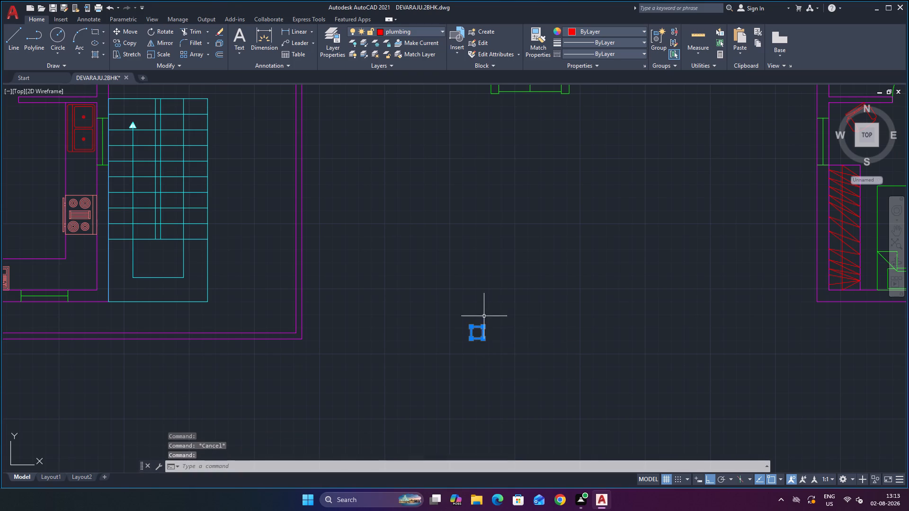
pyautogui.click(378, 30)
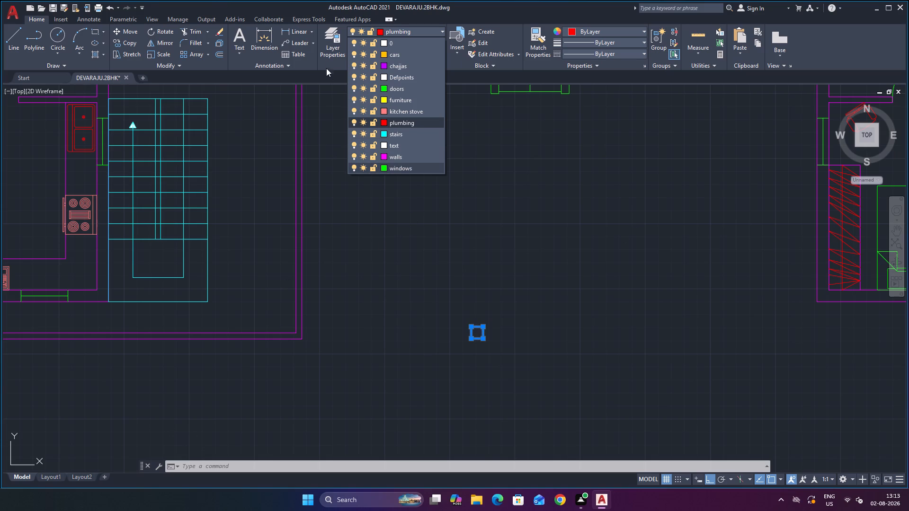
pyautogui.click(329, 50)
pyautogui.click(330, 47)
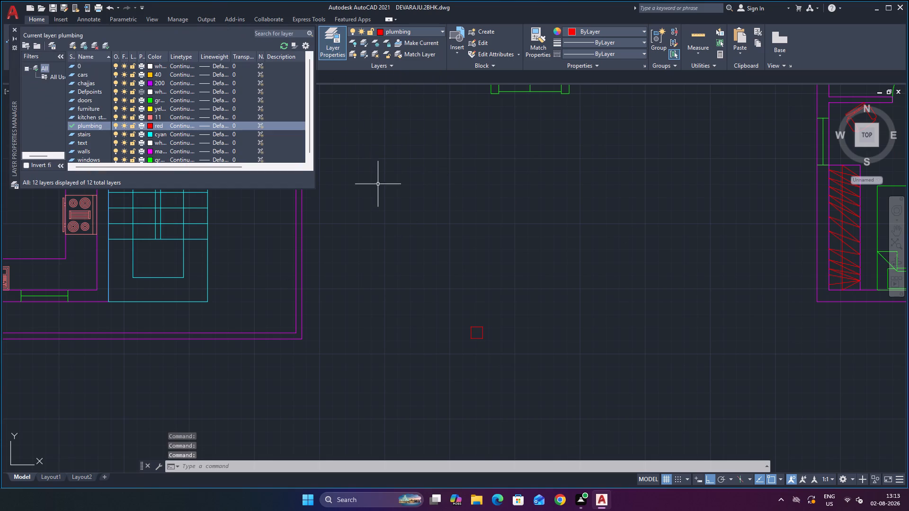
pyautogui.click(71, 46)
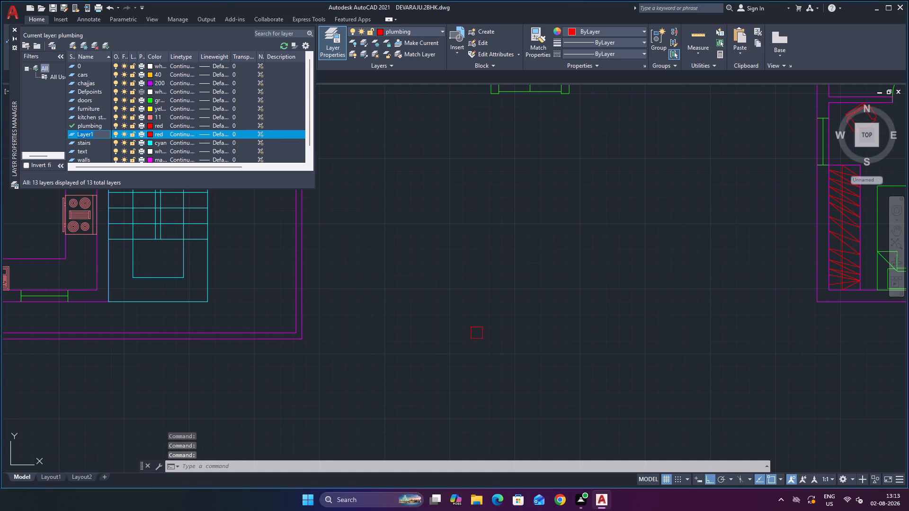
pyautogui.write('cou')
pyautogui.press('BackSpace')
pyautogui.write('lums')
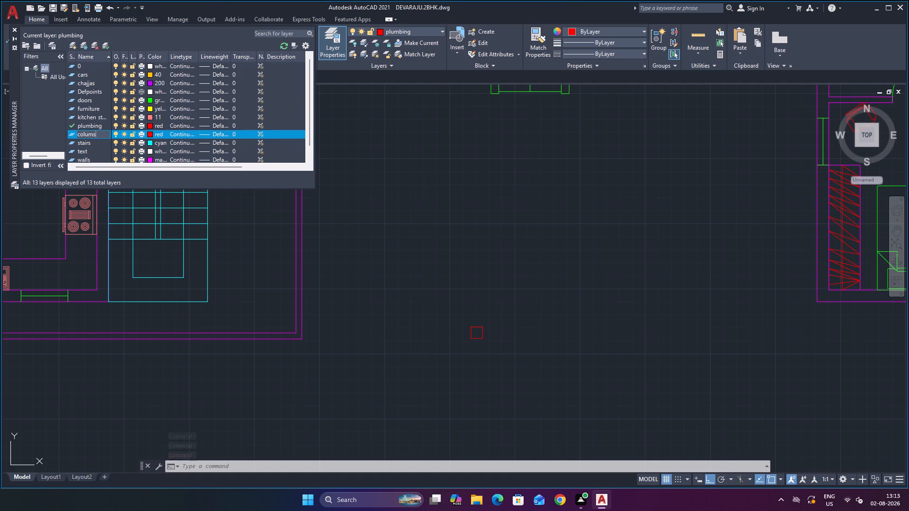
pyautogui.press('BackSpace')
pyautogui.write('ns')
pyautogui.click(152, 132)
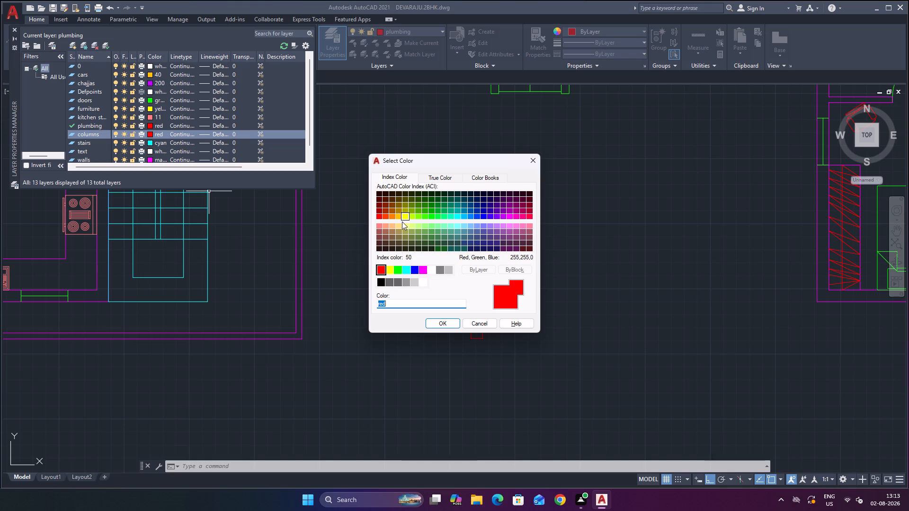
pyautogui.click(417, 270)
pyautogui.click(454, 323)
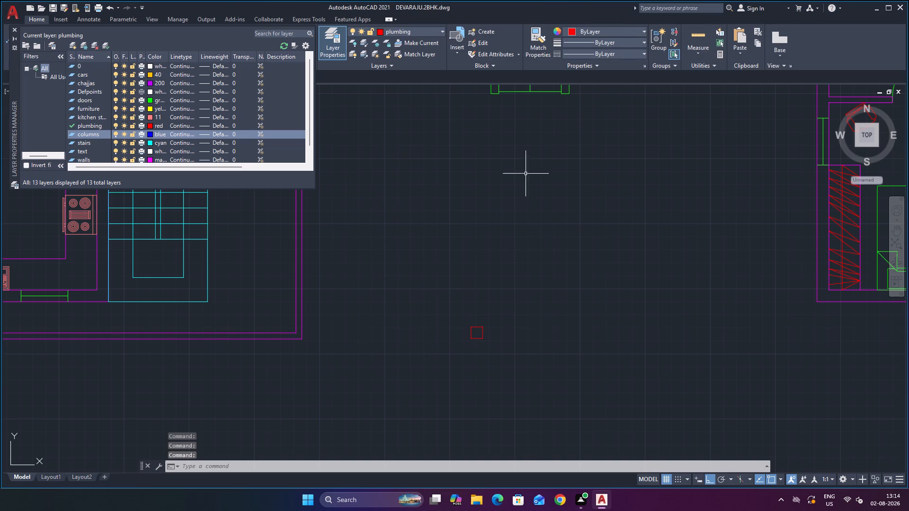
pyautogui.click(14, 32)
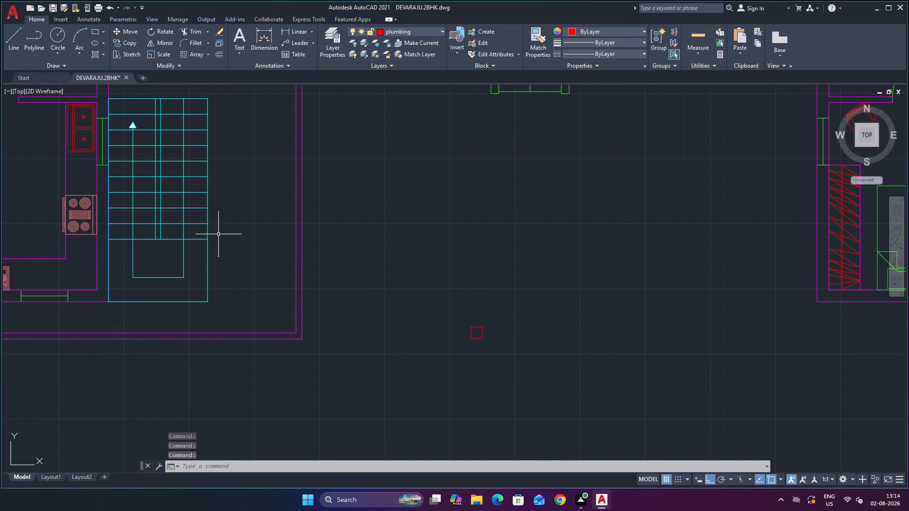
# Assign the 9-inch square to the columns layer, keeping the layer's colour blue.
pyautogui.click(479, 327)
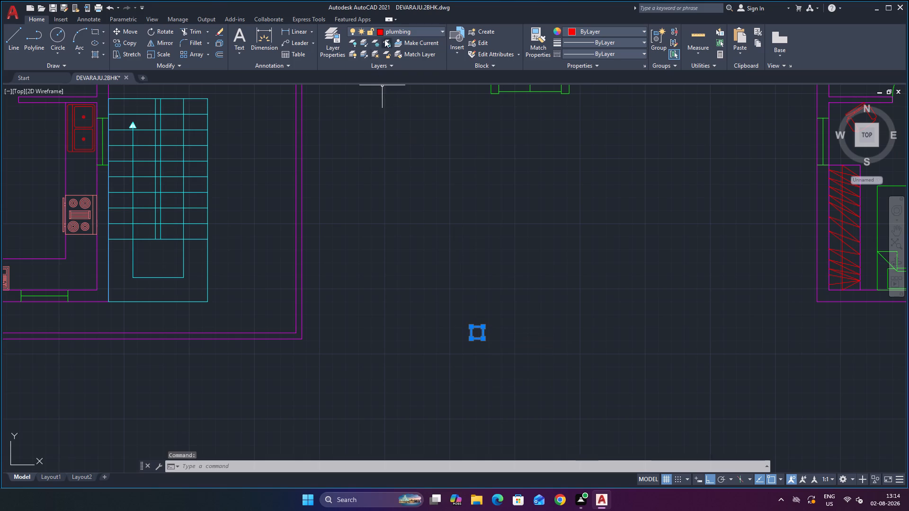
pyautogui.click(388, 30)
pyautogui.click(384, 77)
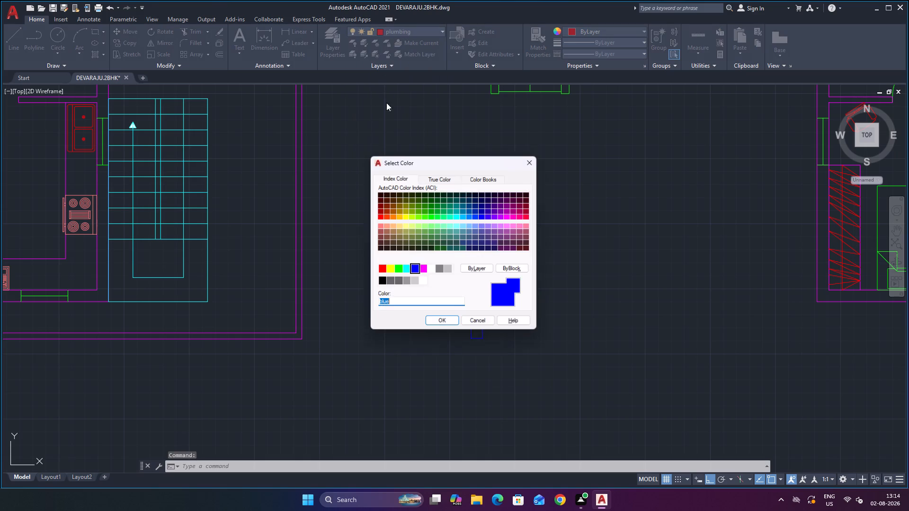
pyautogui.click(449, 323)
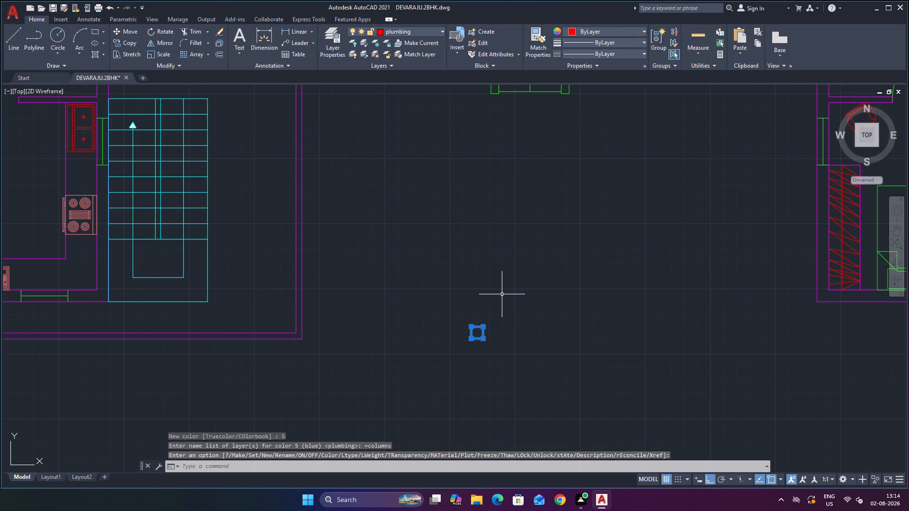
pyautogui.scroll(-3, 501, 294)
pyautogui.press('Escape')
# Set the columns layer's colour to red.
pyautogui.scroll(2, 522, 323)
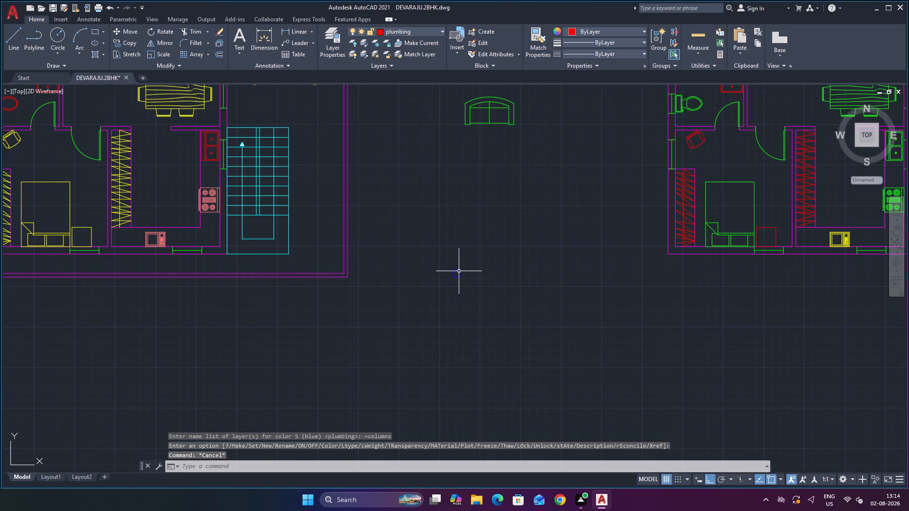
pyautogui.scroll(-2, 477, 299)
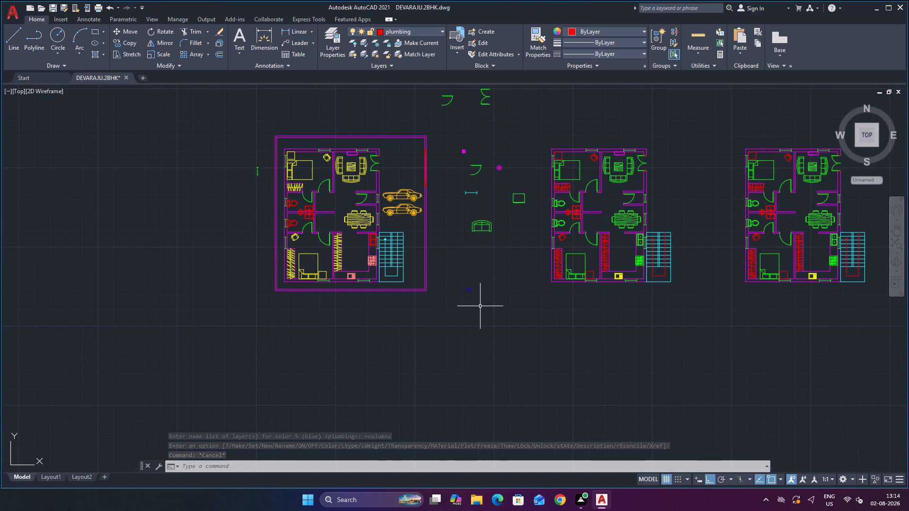
pyautogui.scroll(1, 488, 277)
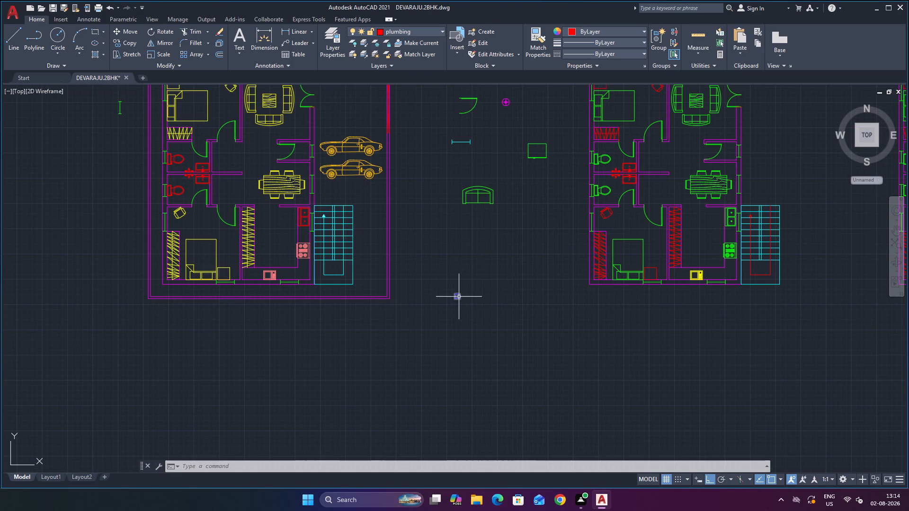
pyautogui.click(458, 295)
pyautogui.click(391, 33)
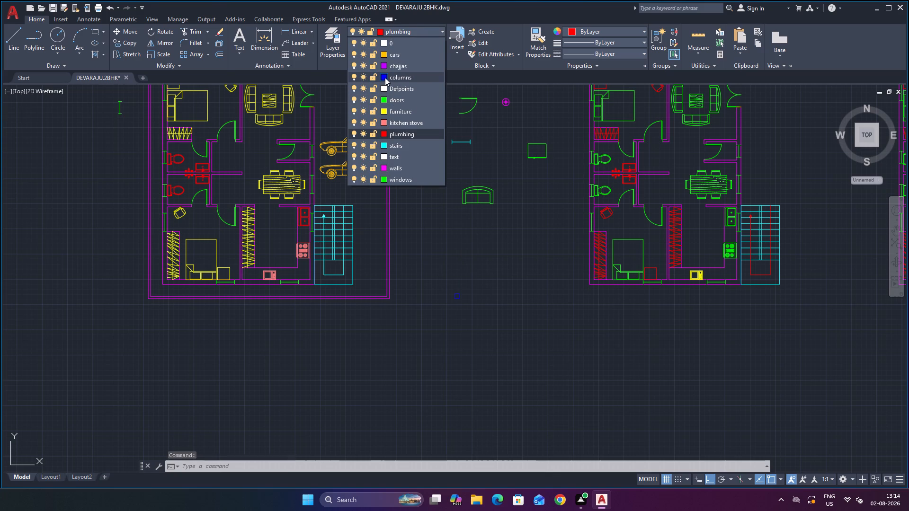
pyautogui.click(385, 78)
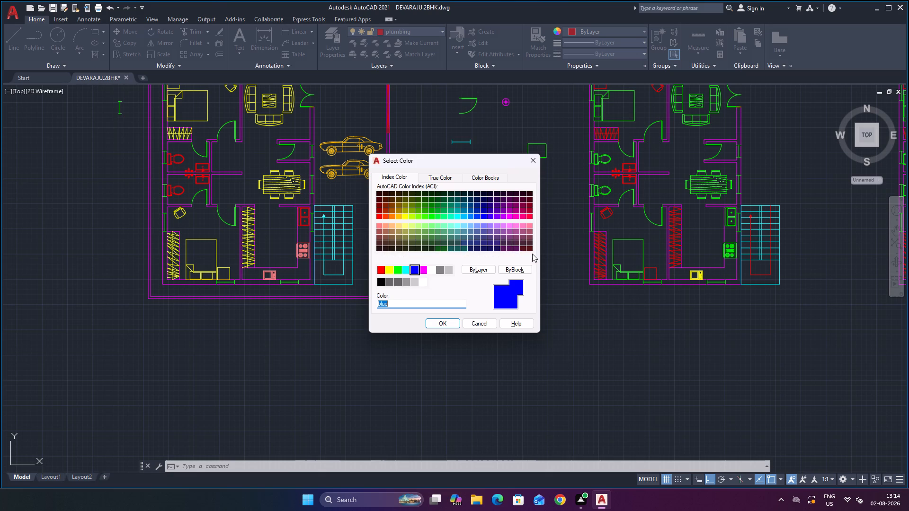
pyautogui.click(382, 266)
pyautogui.click(443, 323)
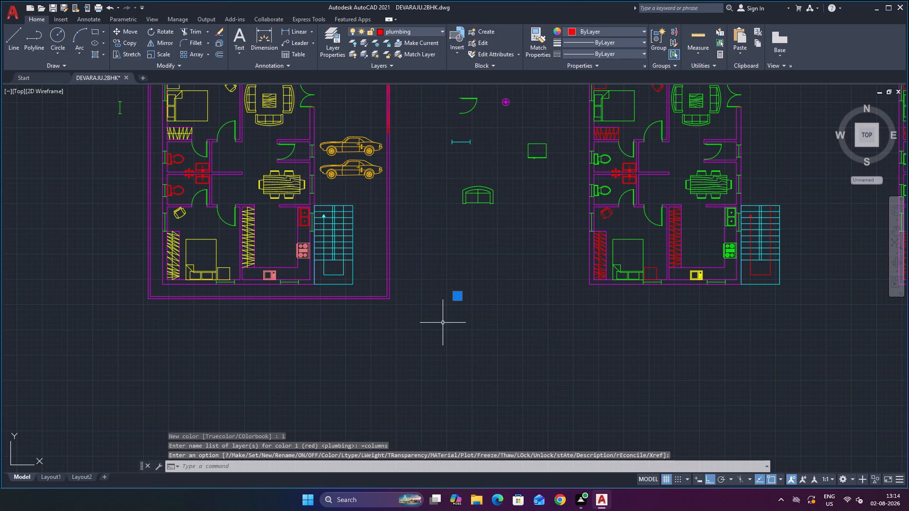
pyautogui.click(477, 275)
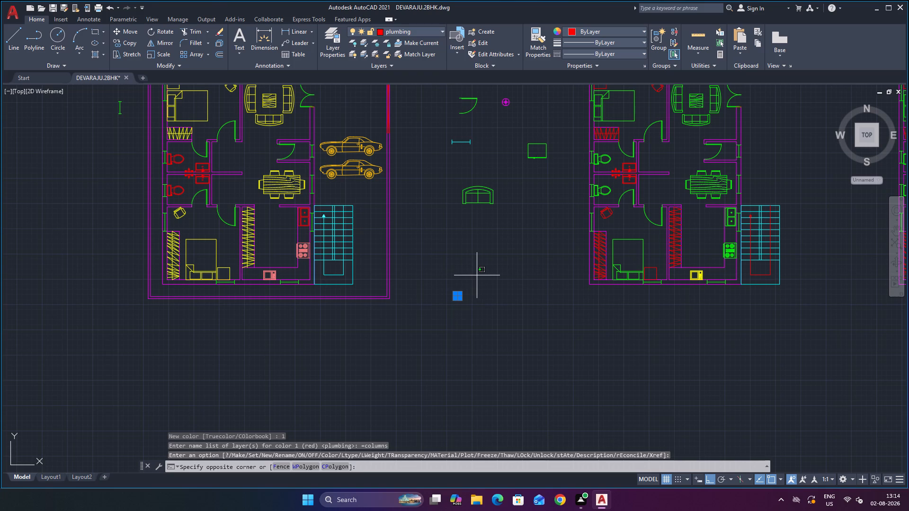
pyautogui.press('Escape')
pyautogui.click(416, 31)
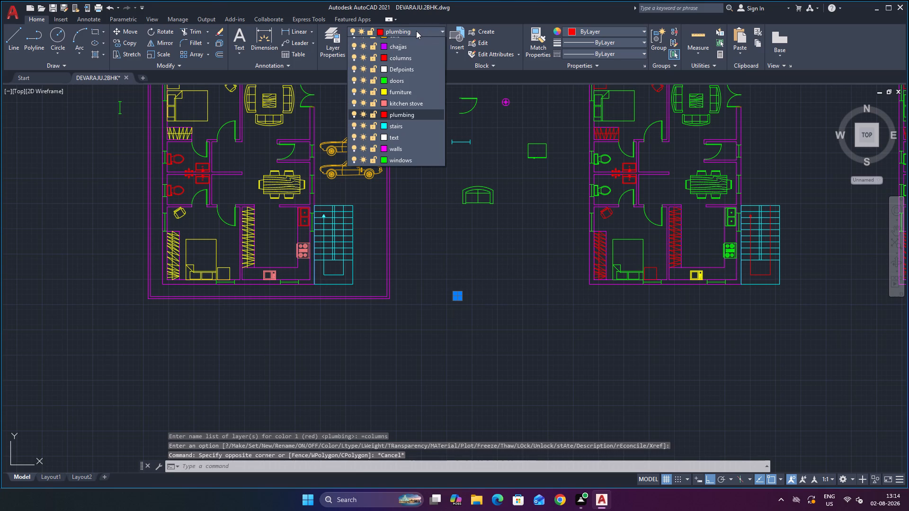
pyautogui.press('Escape')
pyautogui.press('Escape')
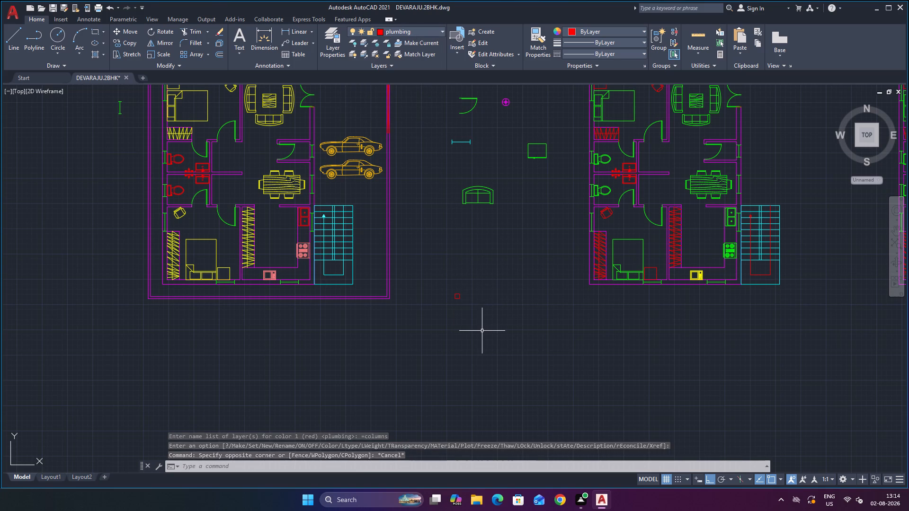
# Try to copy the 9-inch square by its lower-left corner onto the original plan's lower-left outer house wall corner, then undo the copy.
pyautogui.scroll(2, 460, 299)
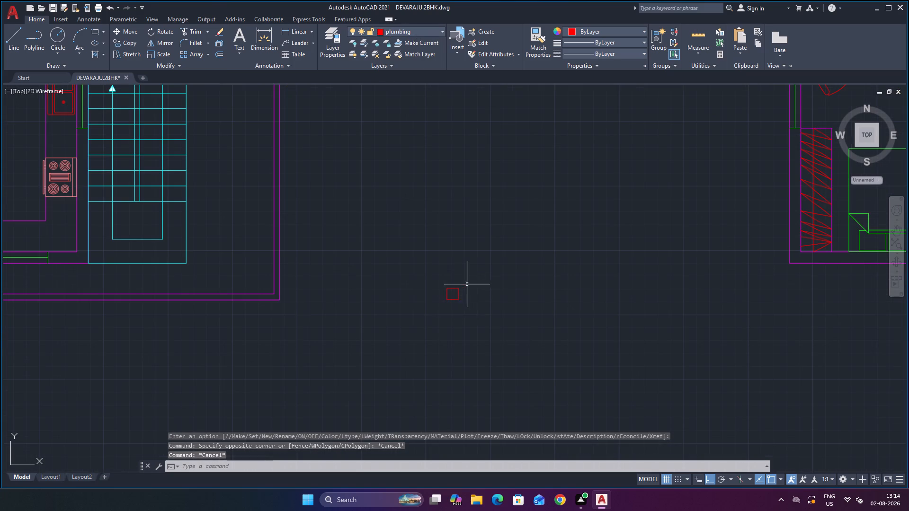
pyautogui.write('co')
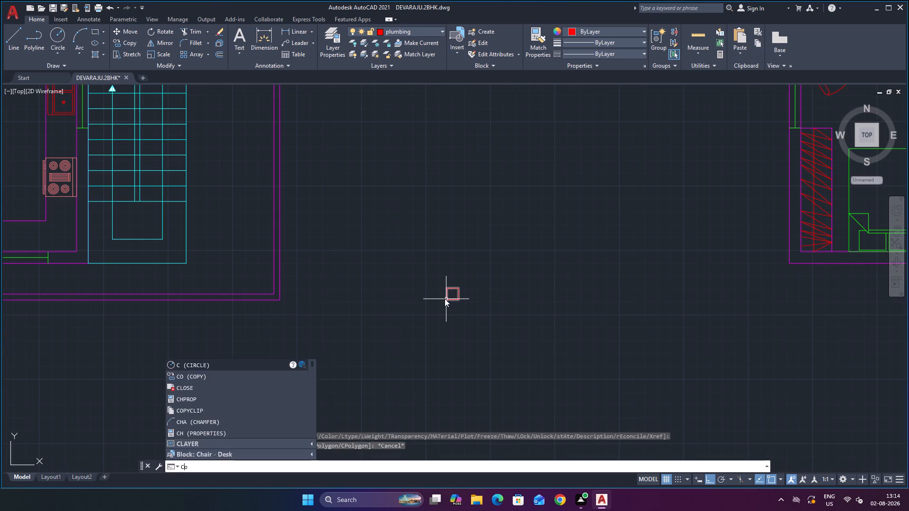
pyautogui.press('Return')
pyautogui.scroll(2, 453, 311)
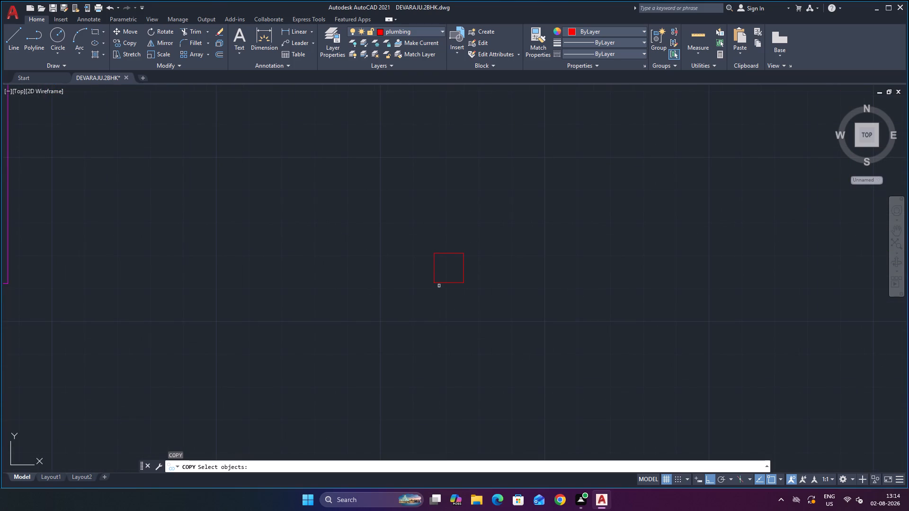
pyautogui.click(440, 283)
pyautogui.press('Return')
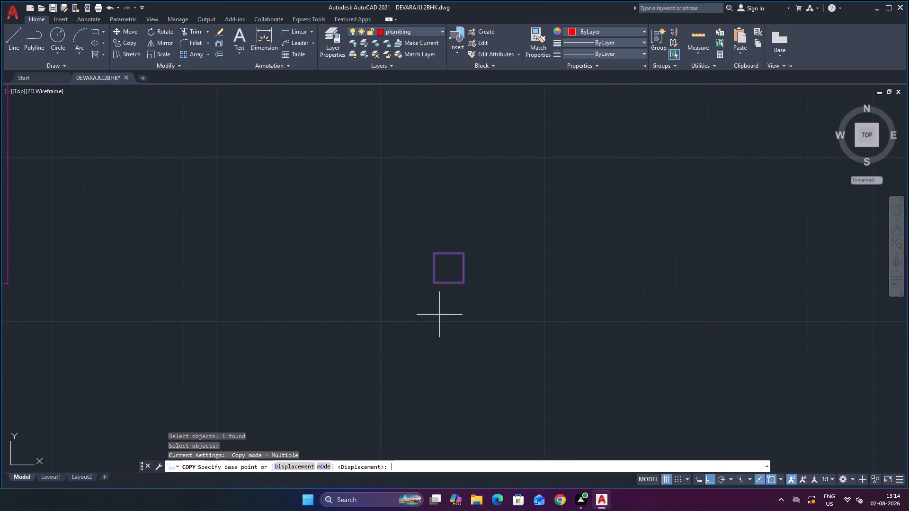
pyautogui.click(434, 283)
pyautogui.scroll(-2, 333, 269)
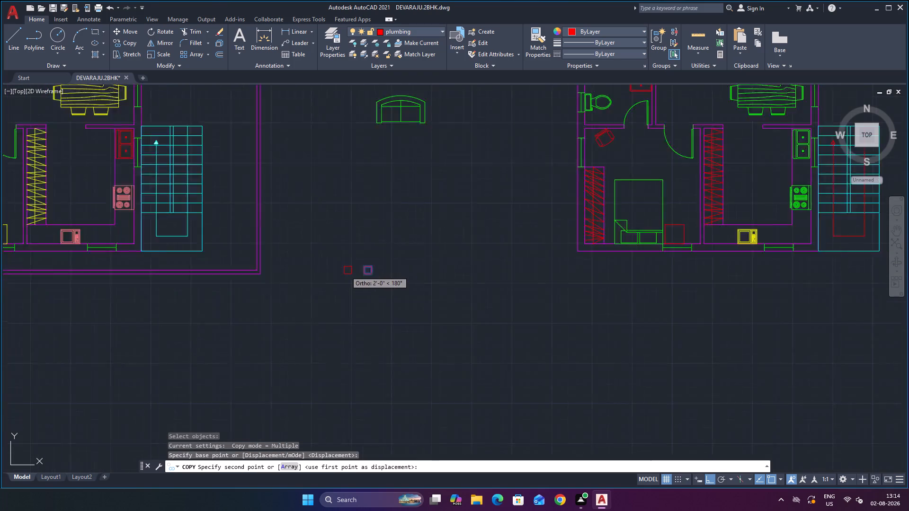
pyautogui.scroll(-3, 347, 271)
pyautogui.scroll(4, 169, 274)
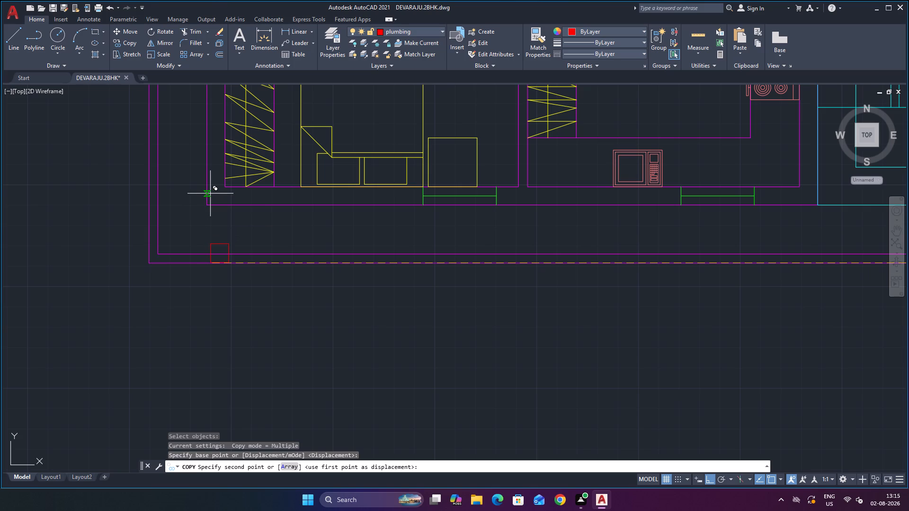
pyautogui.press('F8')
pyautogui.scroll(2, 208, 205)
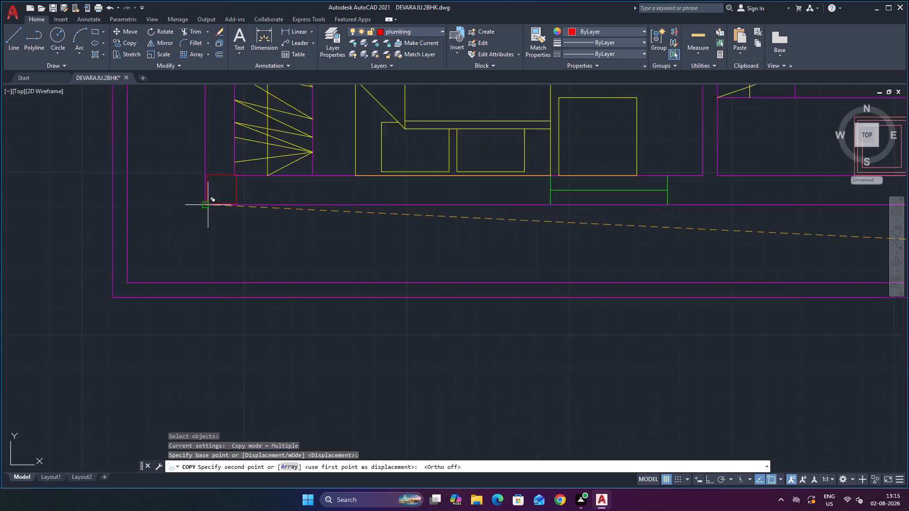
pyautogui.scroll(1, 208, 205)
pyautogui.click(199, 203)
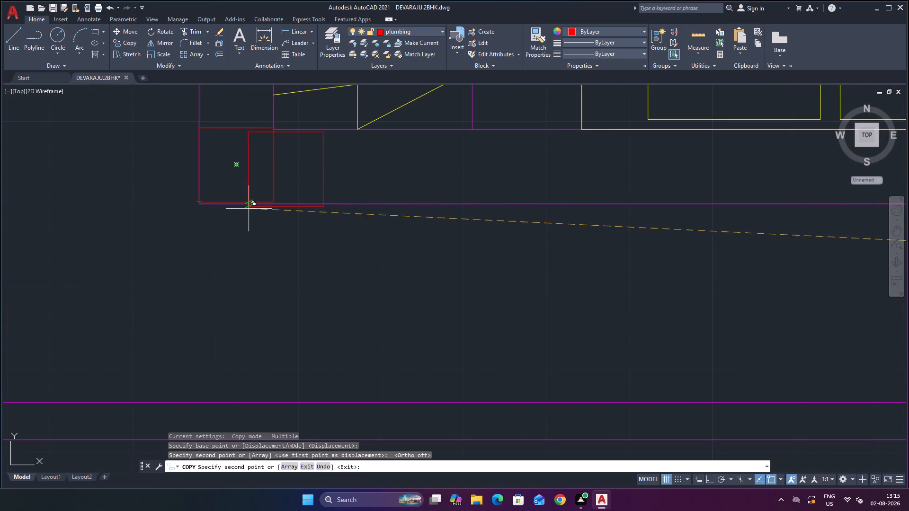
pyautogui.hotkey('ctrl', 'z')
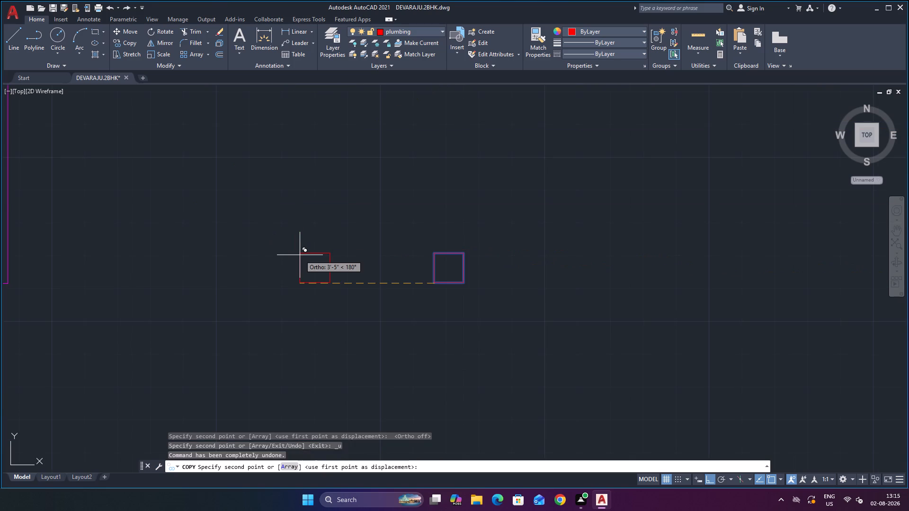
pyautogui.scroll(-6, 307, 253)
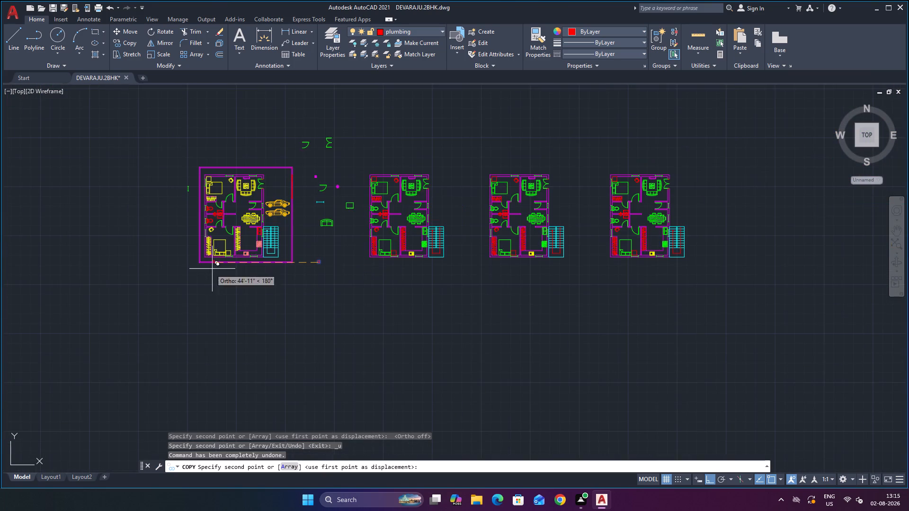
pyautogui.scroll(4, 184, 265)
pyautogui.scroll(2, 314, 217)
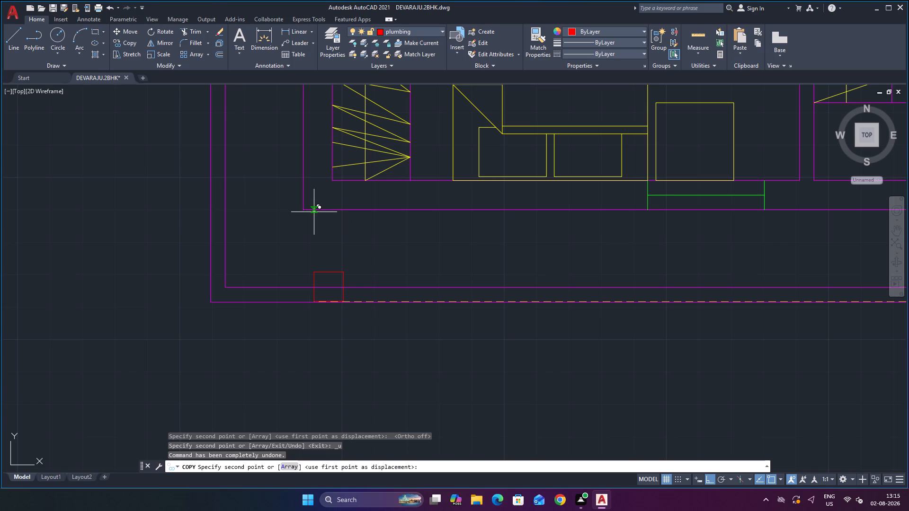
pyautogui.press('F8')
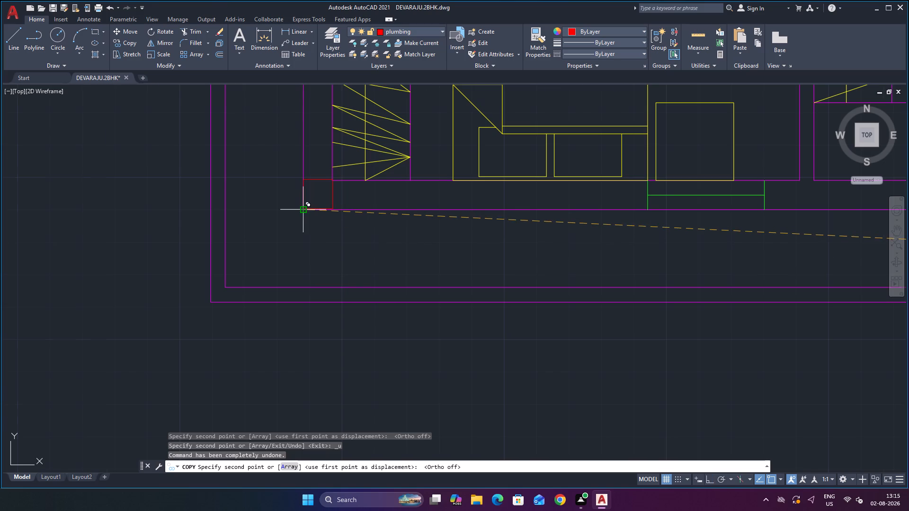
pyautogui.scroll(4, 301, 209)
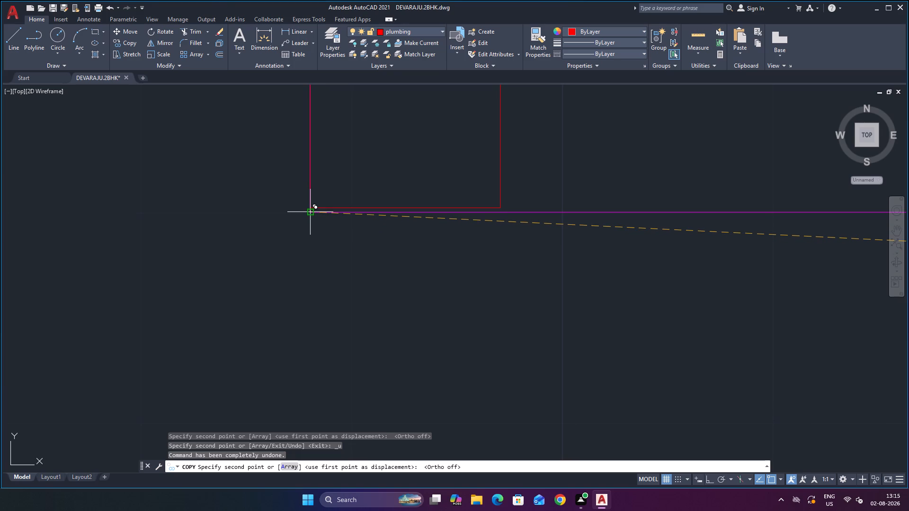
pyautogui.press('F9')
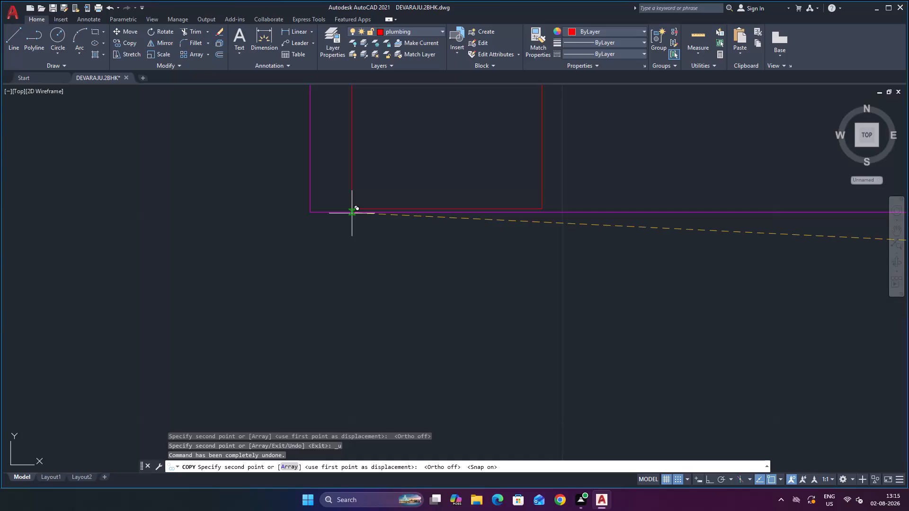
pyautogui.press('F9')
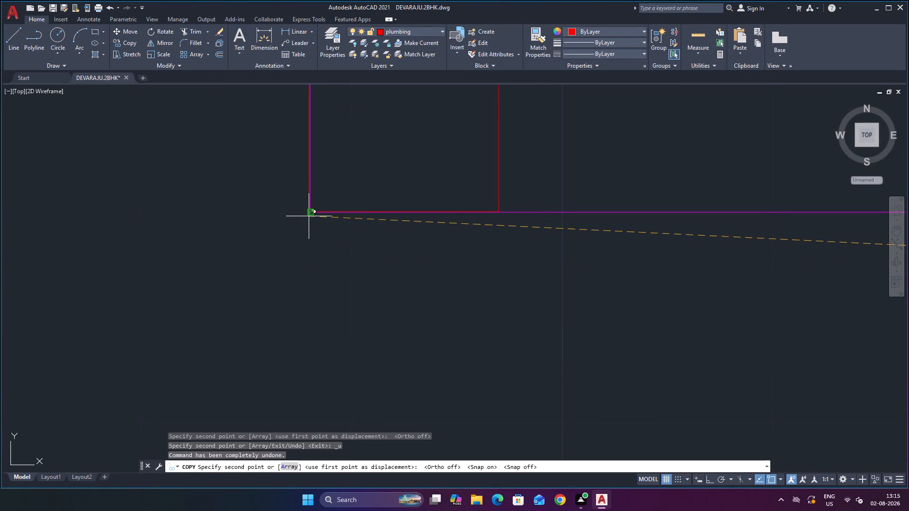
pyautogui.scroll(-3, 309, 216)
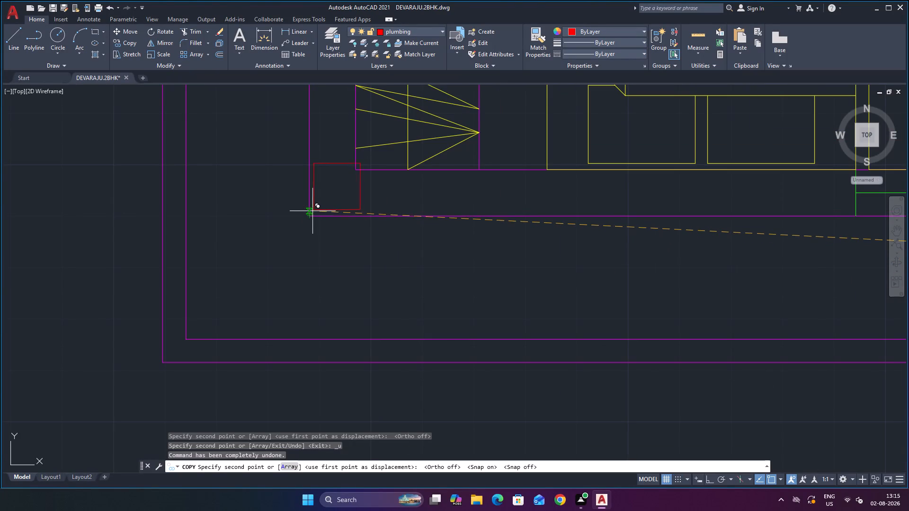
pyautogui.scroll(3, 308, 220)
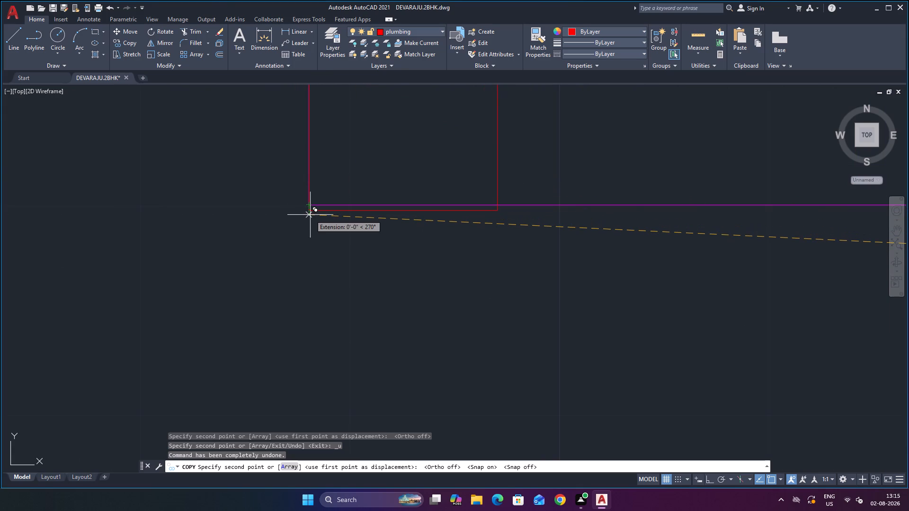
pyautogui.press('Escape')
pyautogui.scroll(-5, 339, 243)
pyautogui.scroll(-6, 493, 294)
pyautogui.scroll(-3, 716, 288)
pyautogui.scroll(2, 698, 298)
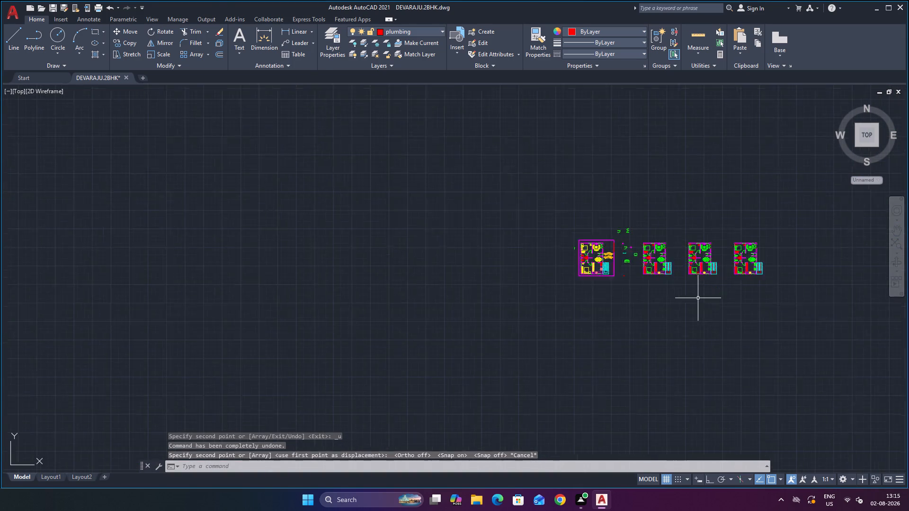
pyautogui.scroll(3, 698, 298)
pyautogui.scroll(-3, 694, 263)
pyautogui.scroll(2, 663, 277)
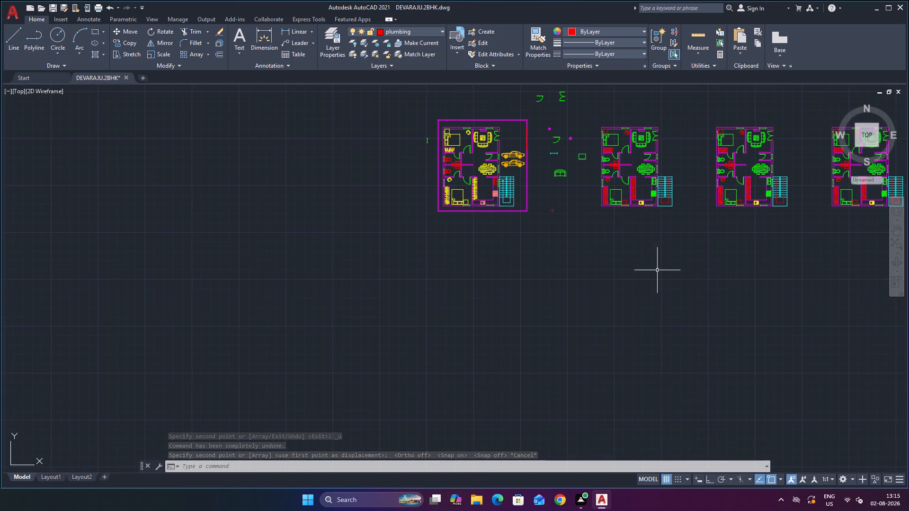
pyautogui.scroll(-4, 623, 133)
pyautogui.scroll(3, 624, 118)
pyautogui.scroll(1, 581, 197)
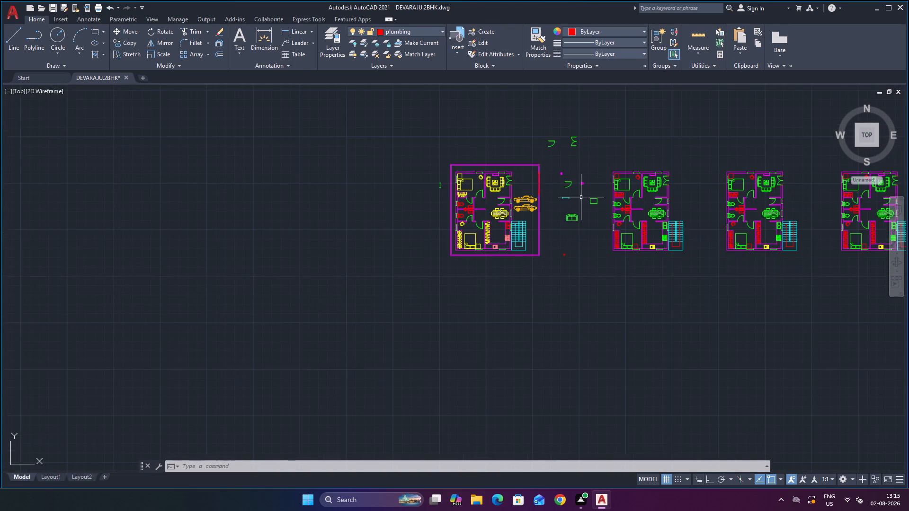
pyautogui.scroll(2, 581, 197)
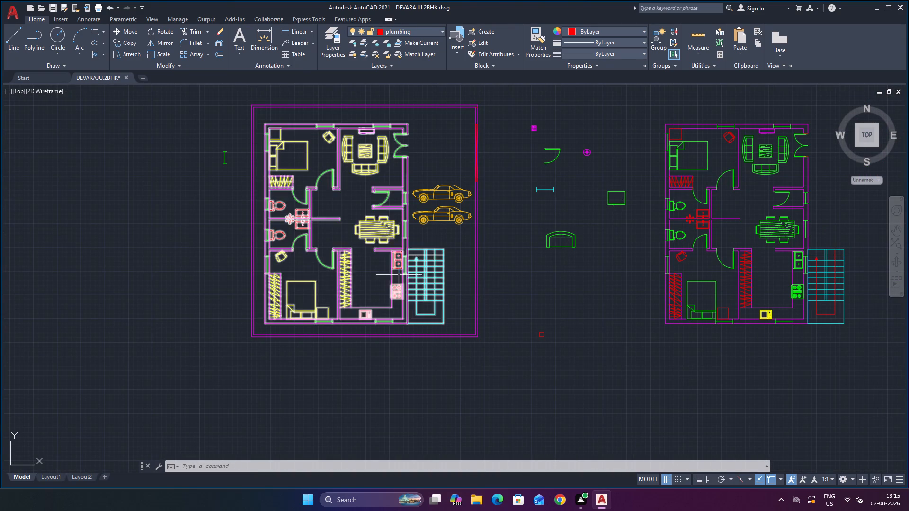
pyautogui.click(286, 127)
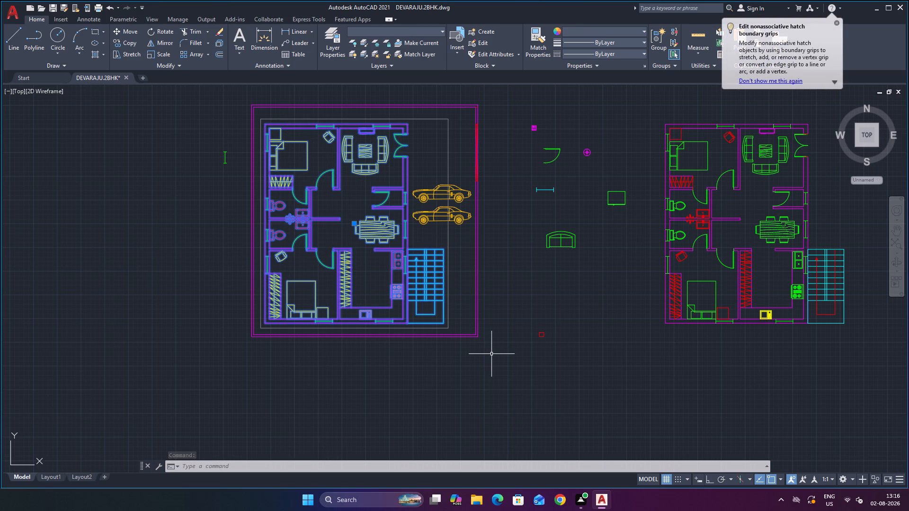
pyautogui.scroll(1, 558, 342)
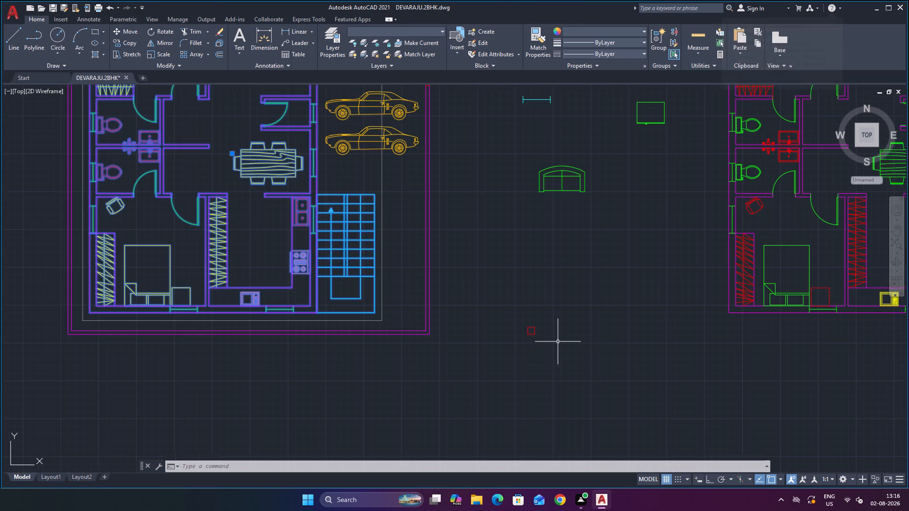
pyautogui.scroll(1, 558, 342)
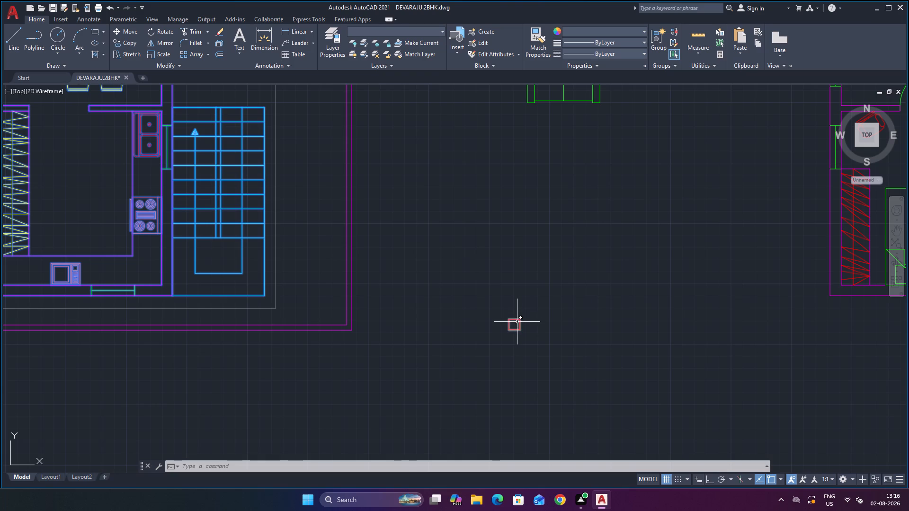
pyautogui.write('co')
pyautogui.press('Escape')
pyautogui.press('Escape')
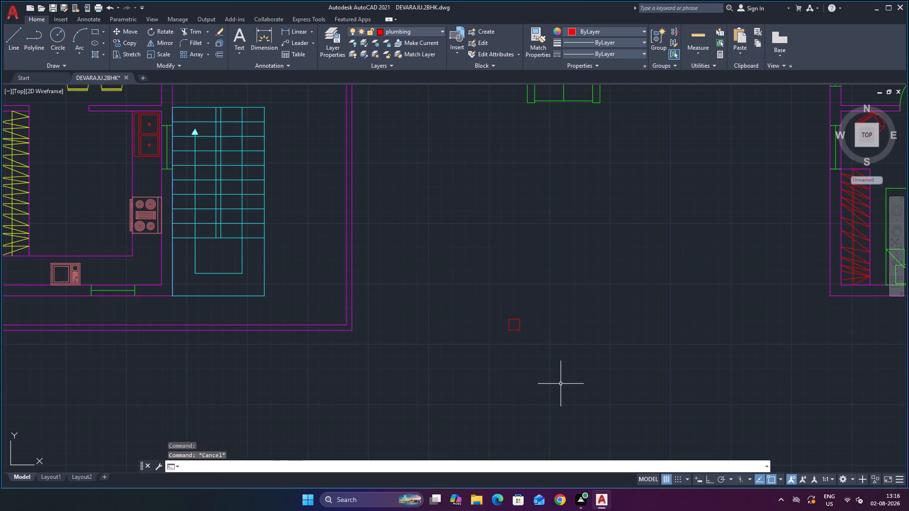
# Copy the 9-inch square by its lower-left corner onto the lower-left outer house wall corner of the original plan.
pyautogui.click(510, 330)
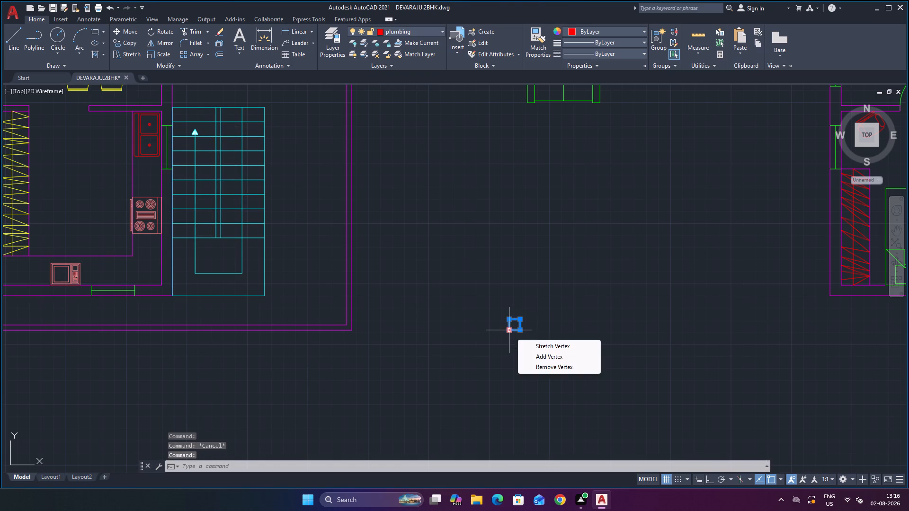
pyautogui.press('c')
pyautogui.press('o')
pyautogui.press('Return')
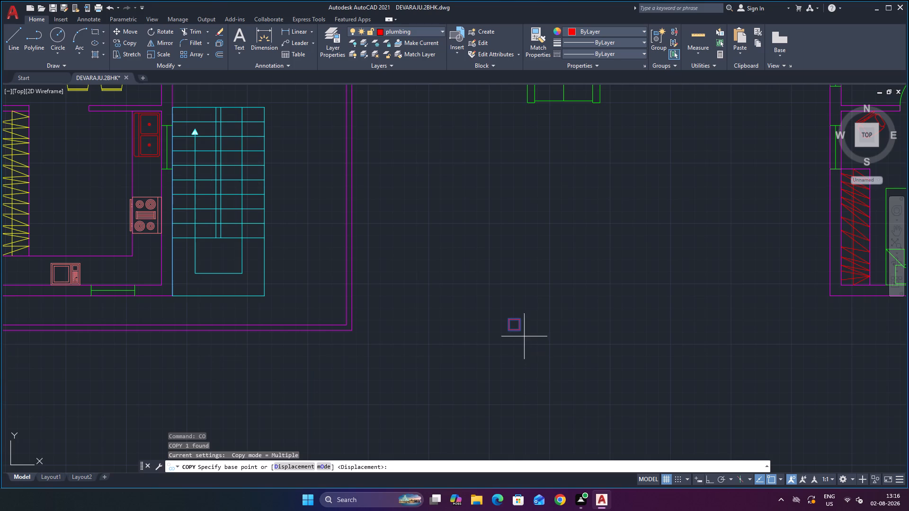
pyautogui.scroll(3, 524, 335)
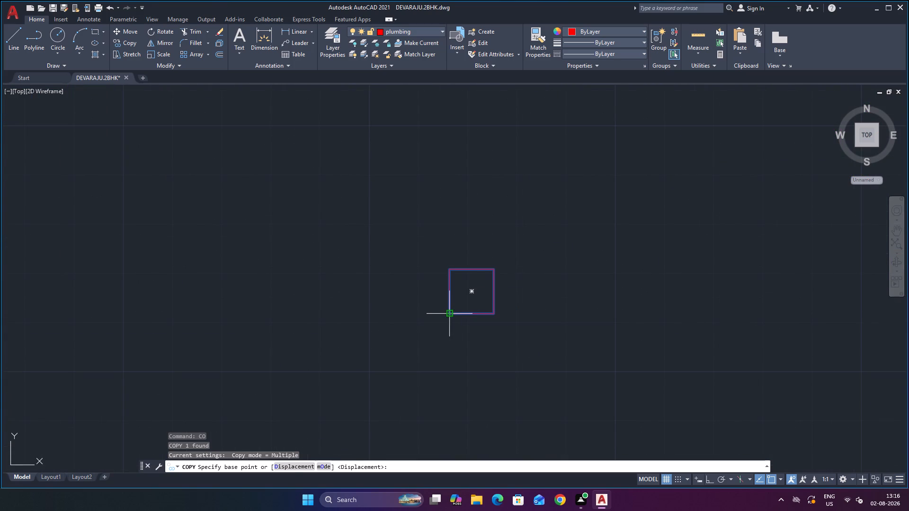
pyautogui.click(451, 314)
pyautogui.scroll(-5, 339, 298)
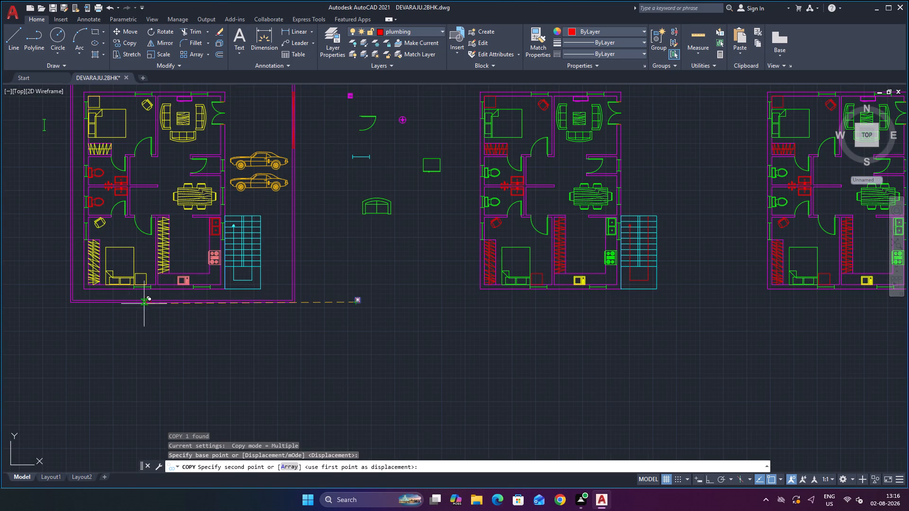
pyautogui.scroll(-1, 103, 306)
pyautogui.scroll(4, 84, 293)
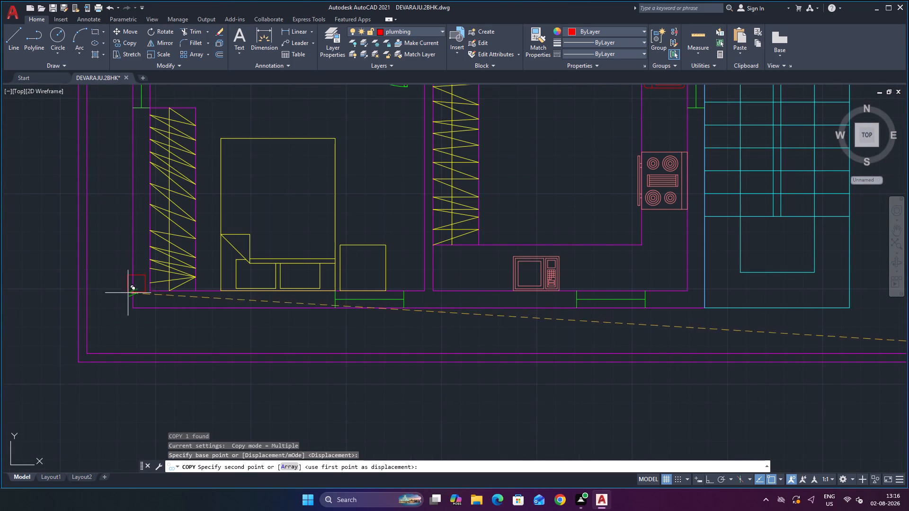
pyautogui.scroll(5, 135, 308)
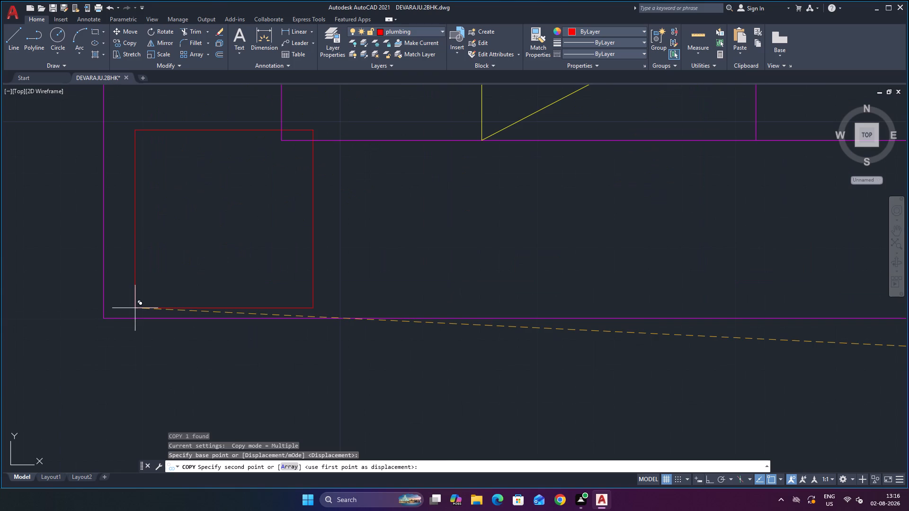
pyautogui.click(106, 320)
# Copy the 9-inch square by its lower-left corner onto the top house wall, at the bedroom-side face of the bedroom–living room partition.
pyautogui.scroll(-5, 173, 282)
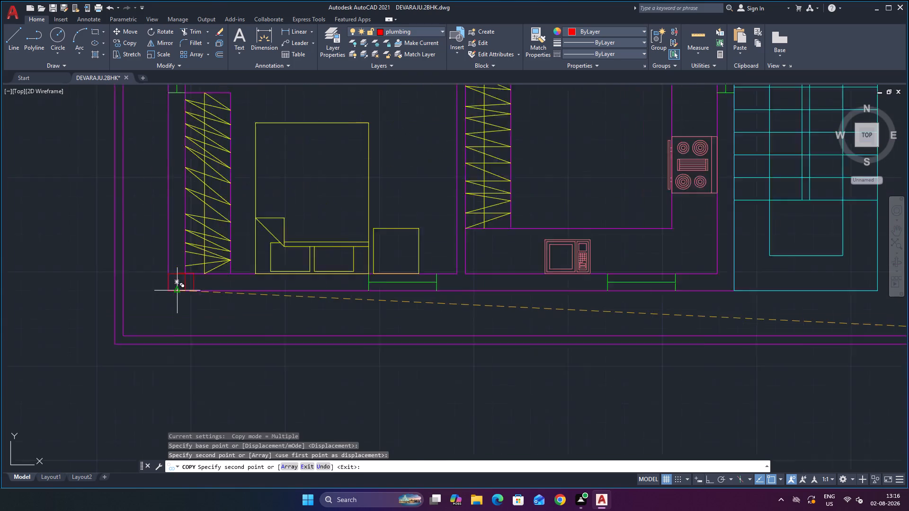
pyautogui.scroll(-1, 175, 289)
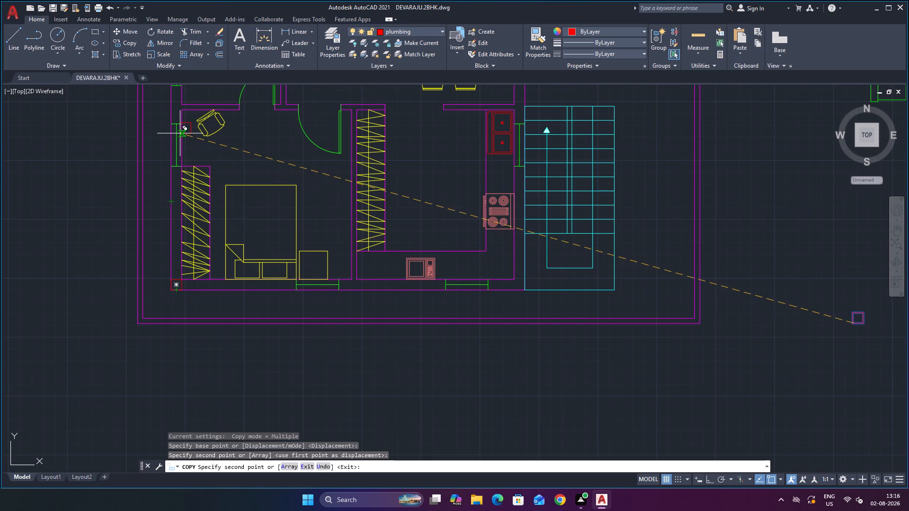
pyautogui.scroll(3, 177, 132)
pyautogui.scroll(-4, 173, 135)
pyautogui.scroll(4, 166, 118)
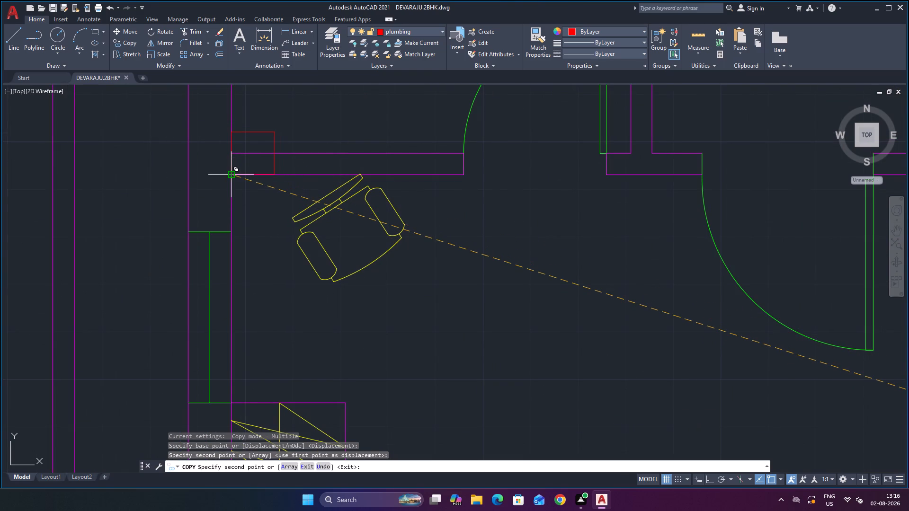
pyautogui.scroll(-4, 229, 175)
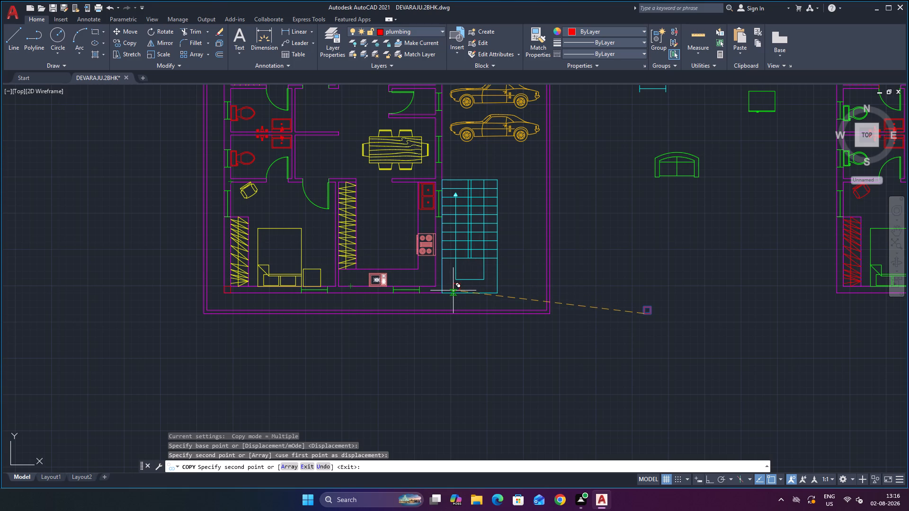
pyautogui.scroll(3, 453, 291)
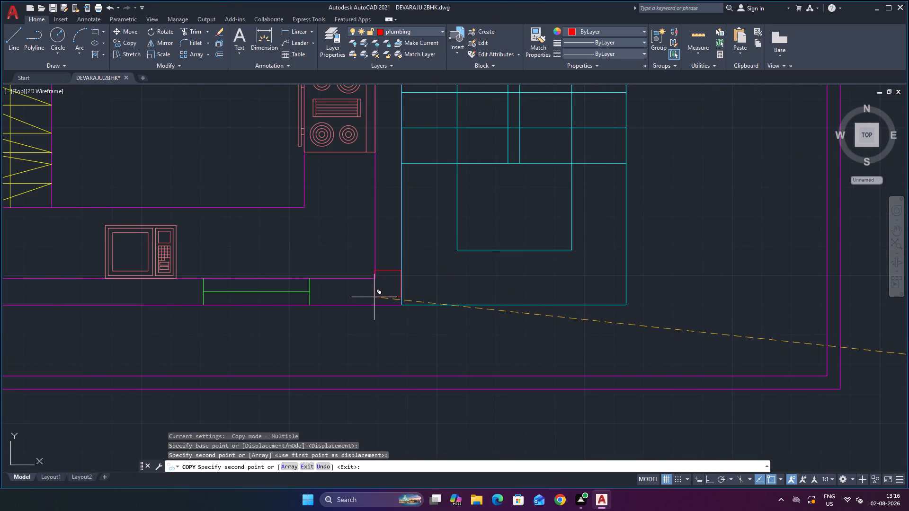
pyautogui.scroll(-4, 380, 296)
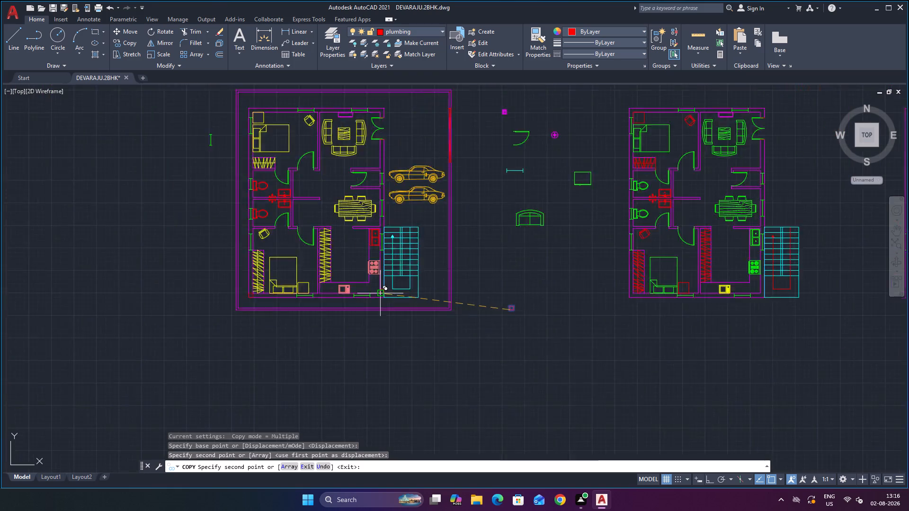
pyautogui.scroll(-1, 380, 296)
pyautogui.scroll(3, 305, 176)
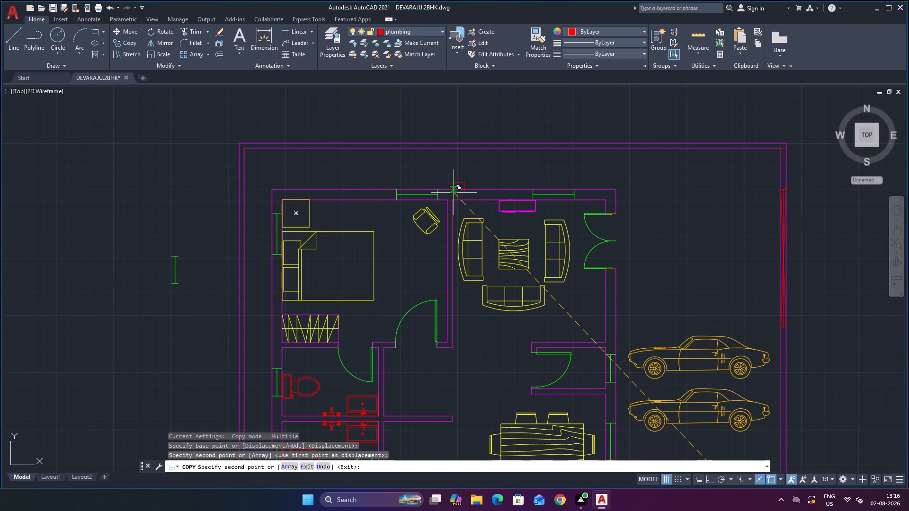
pyautogui.scroll(3, 451, 194)
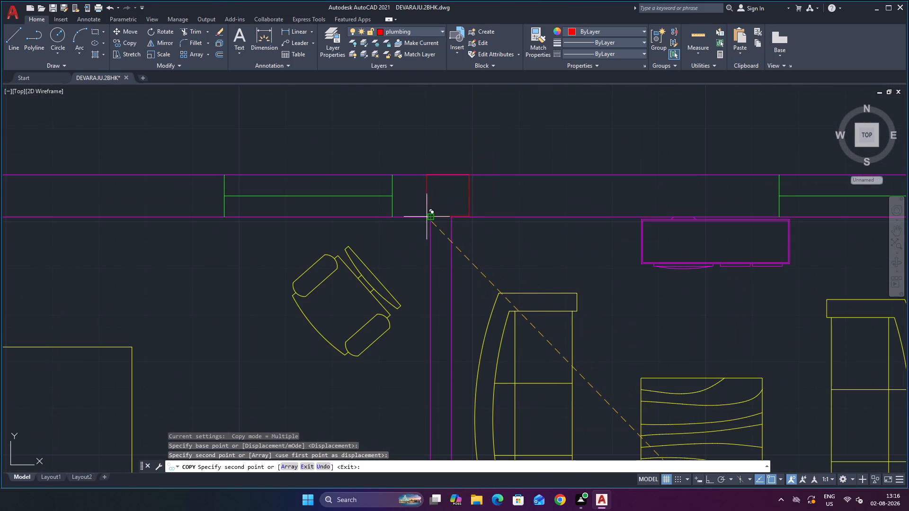
pyautogui.scroll(3, 428, 217)
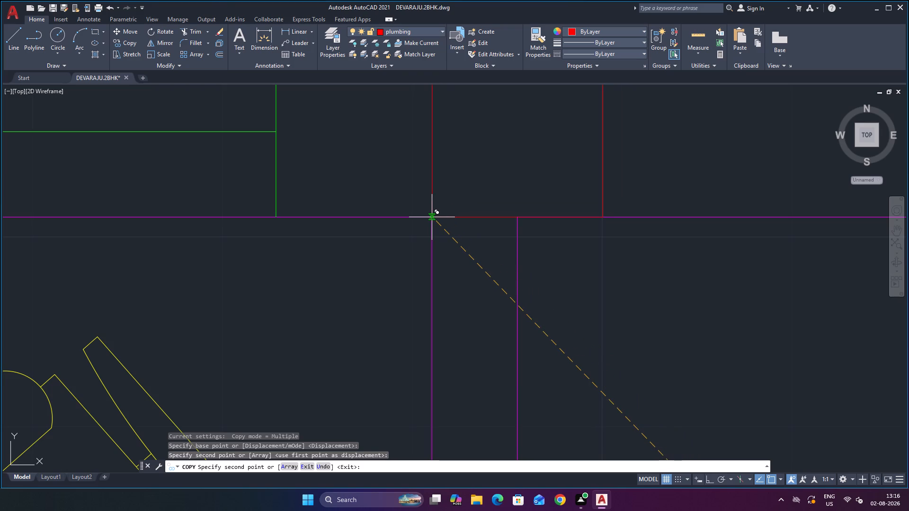
pyautogui.click(433, 217)
# Place another copy of the 9-inch square at the upper-right corner of the original plan's outer house walls.
pyautogui.scroll(-5, 484, 201)
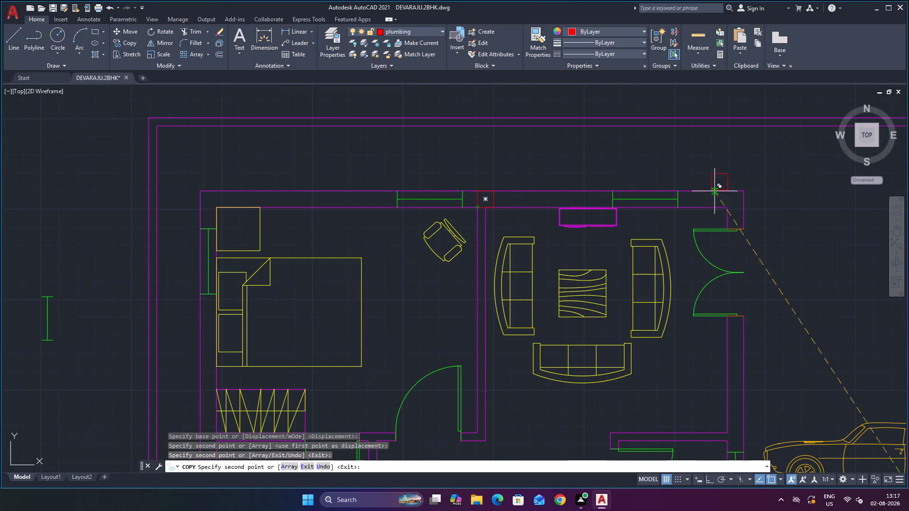
pyautogui.scroll(5, 738, 210)
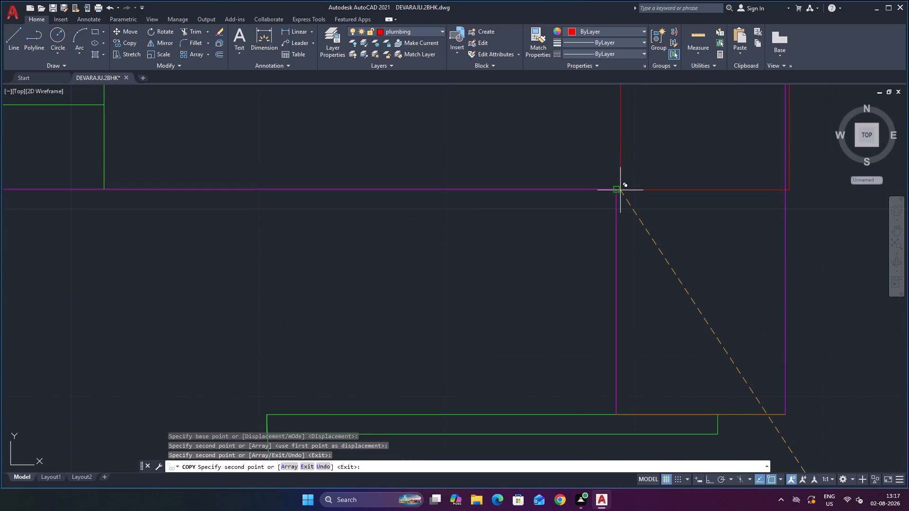
pyautogui.click(619, 191)
# Place another copy in the right house wall, at the lower face of the partition between the living room and the small room.
pyautogui.scroll(-4, 677, 178)
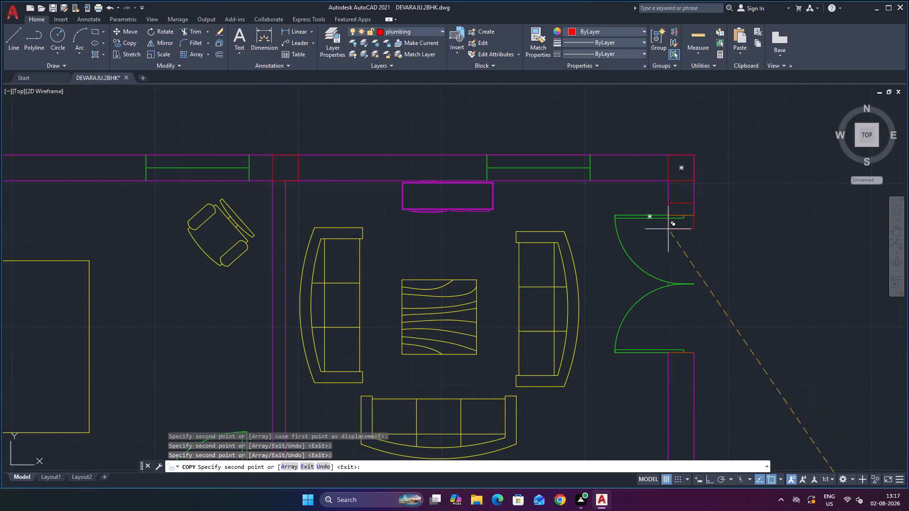
pyautogui.scroll(-3, 670, 240)
pyautogui.scroll(1, 592, 359)
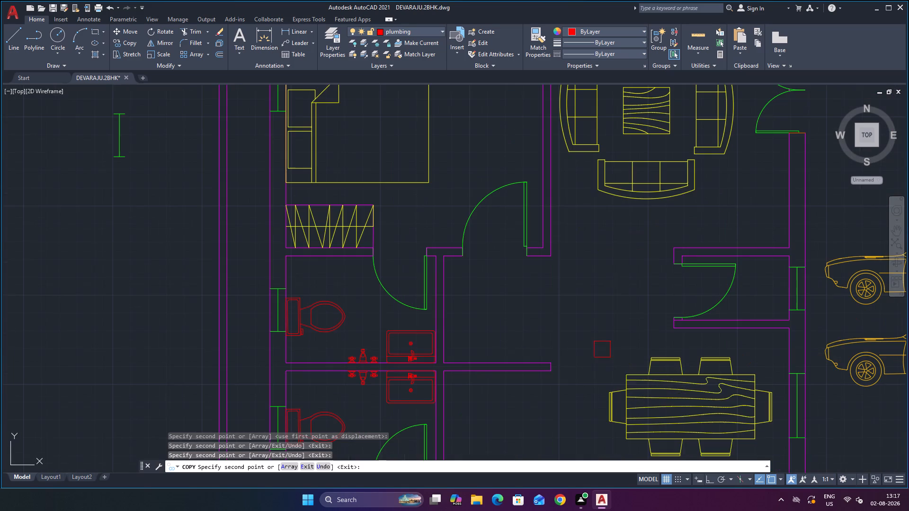
pyautogui.scroll(1, 594, 357)
pyautogui.scroll(-1, 615, 310)
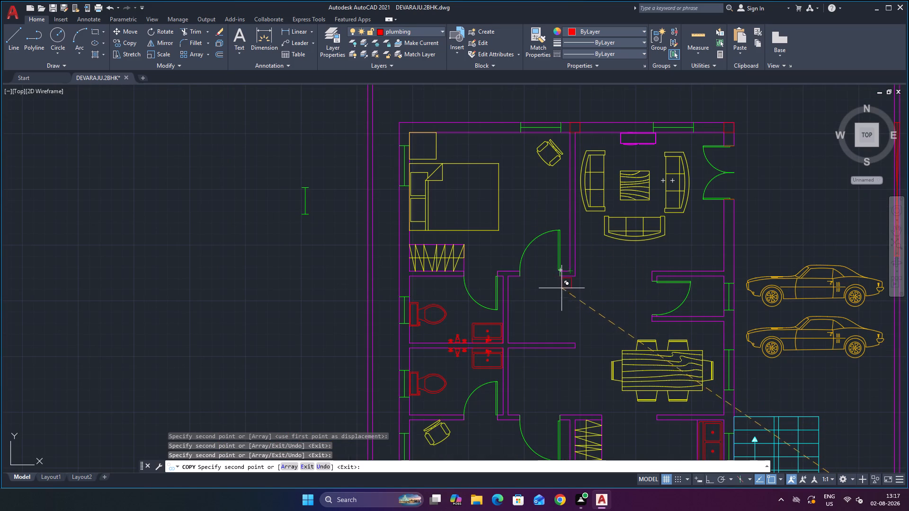
pyautogui.scroll(2, 575, 282)
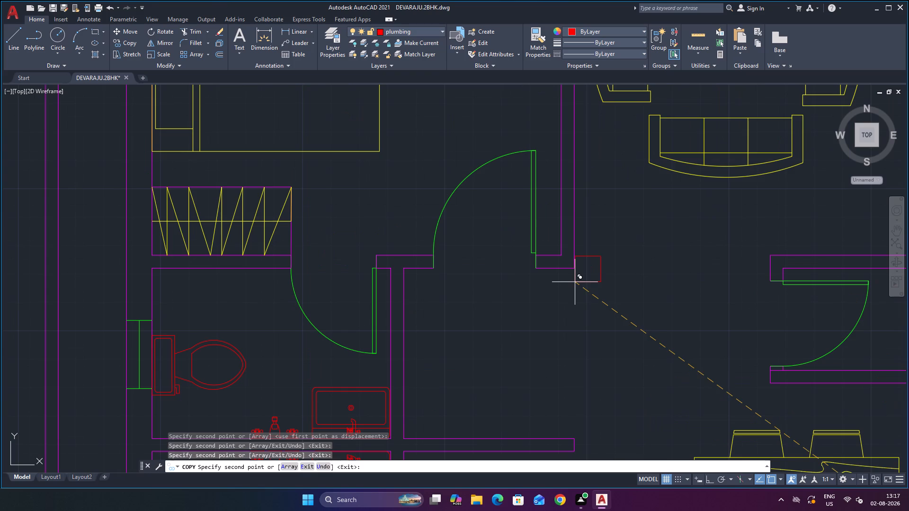
pyautogui.scroll(-2, 607, 267)
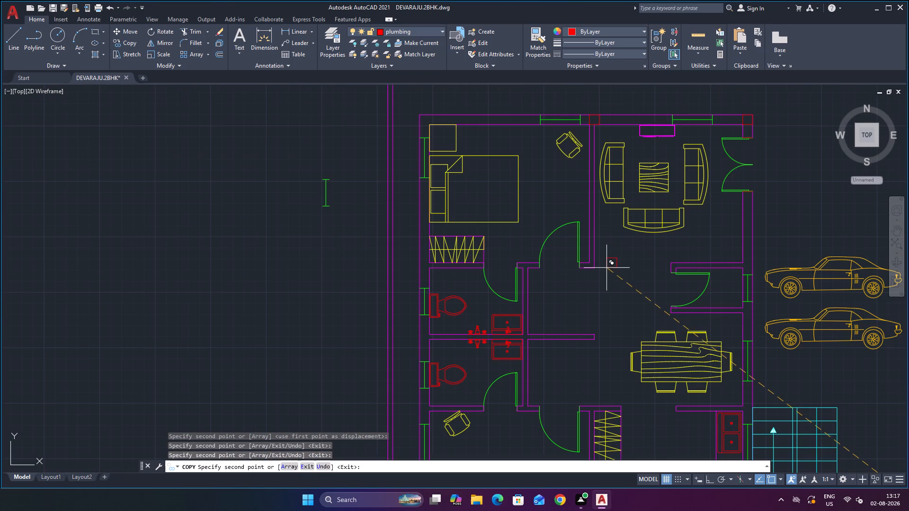
pyautogui.scroll(3, 771, 266)
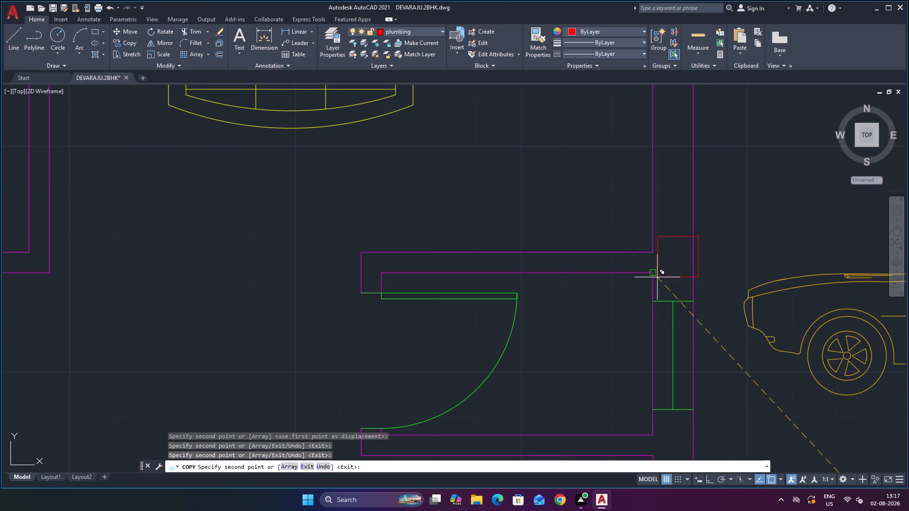
pyautogui.click(651, 274)
# Place another copy in the right house wall at the lower face of the dining–kitchen partition, and finish copying.
pyautogui.scroll(-2, 720, 254)
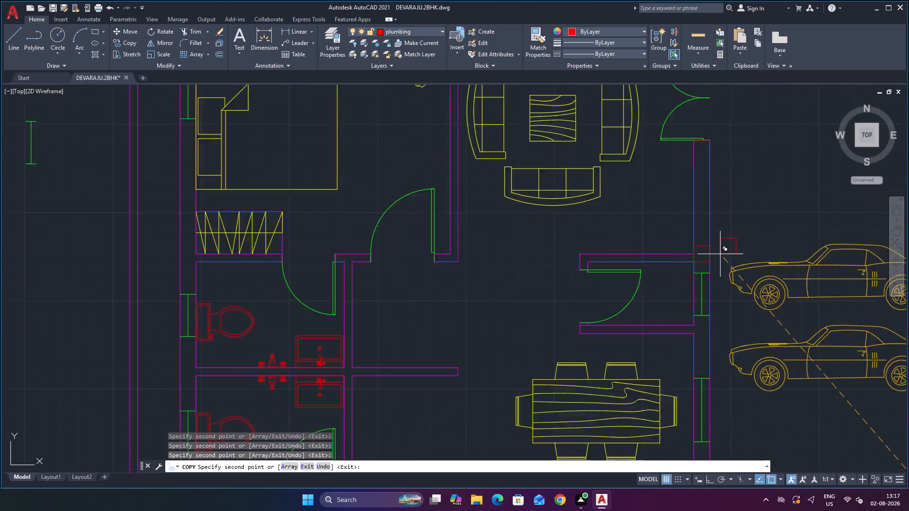
pyautogui.scroll(-2, 720, 254)
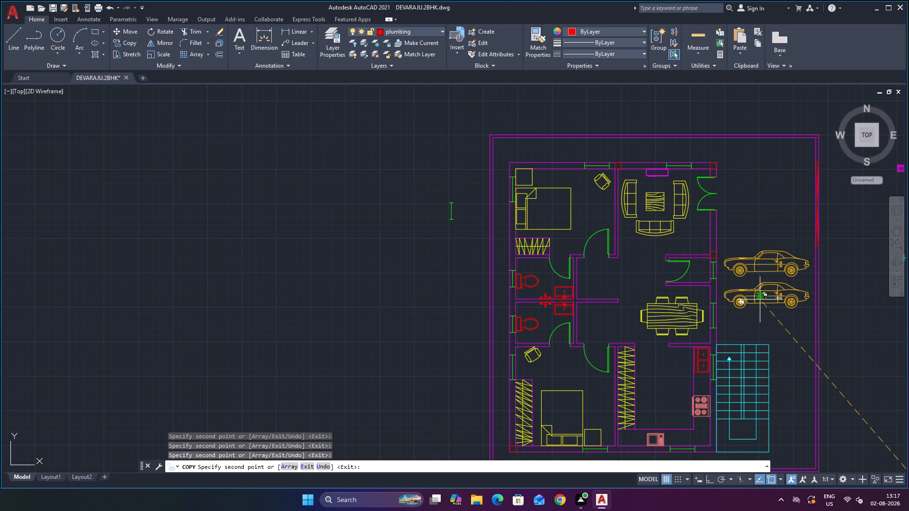
pyautogui.scroll(2, 717, 334)
pyautogui.scroll(-3, 718, 324)
pyautogui.scroll(1, 652, 329)
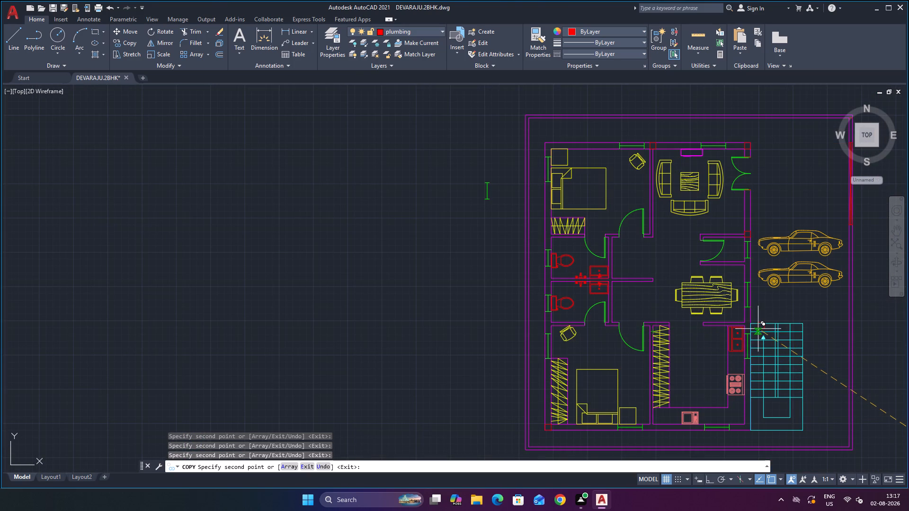
pyautogui.scroll(3, 758, 329)
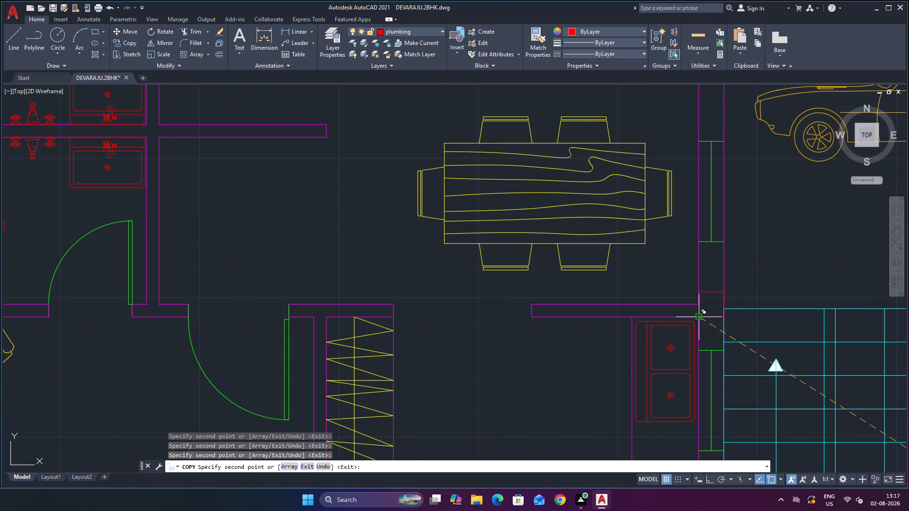
pyautogui.click(701, 315)
pyautogui.scroll(-3, 750, 286)
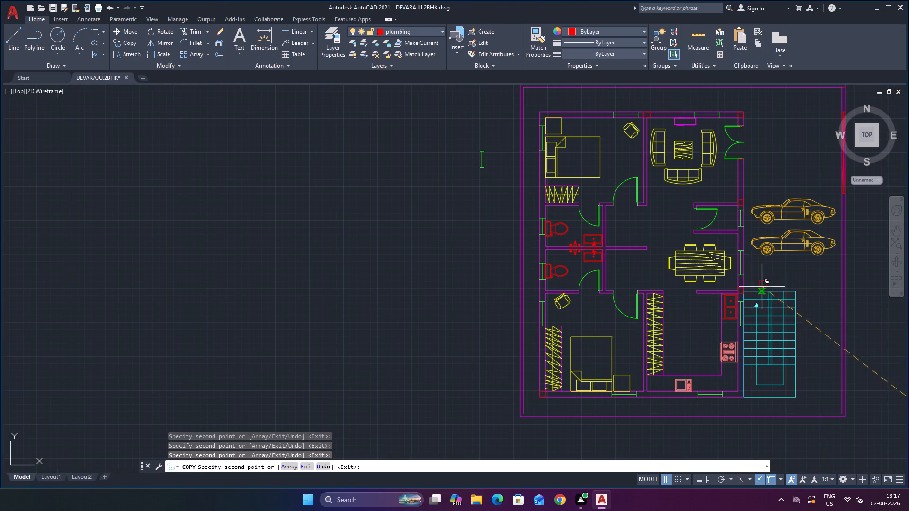
pyautogui.scroll(2, 831, 315)
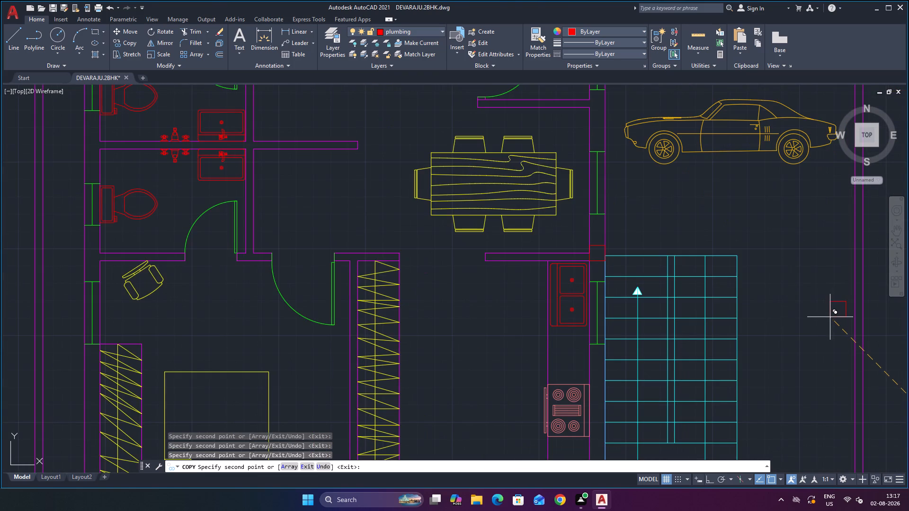
pyautogui.scroll(-2, 763, 304)
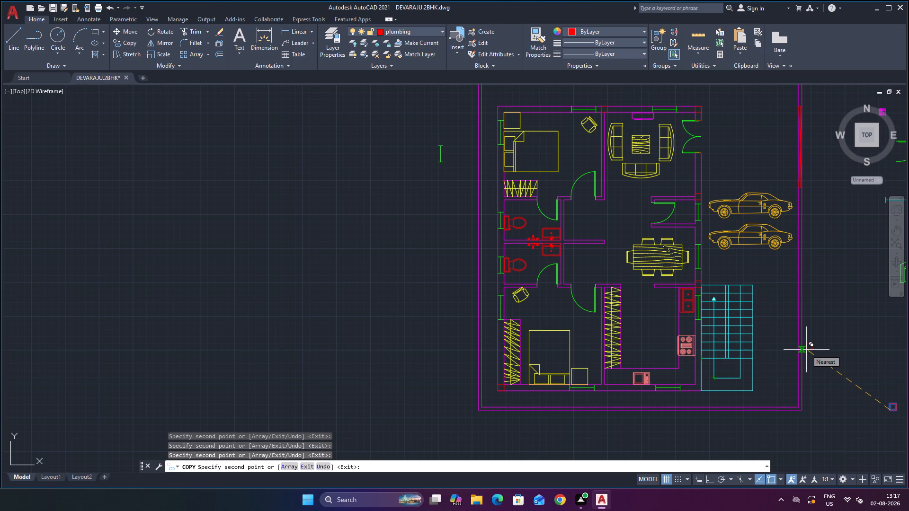
pyautogui.press('Escape')
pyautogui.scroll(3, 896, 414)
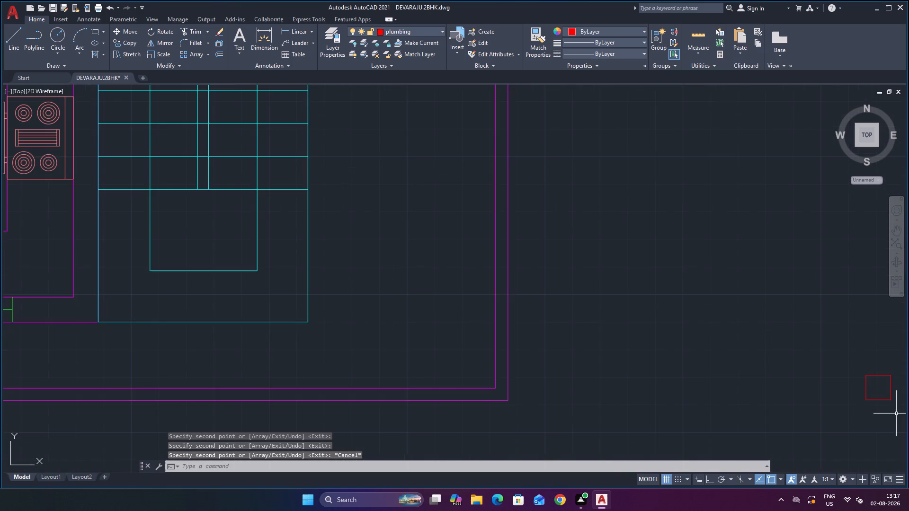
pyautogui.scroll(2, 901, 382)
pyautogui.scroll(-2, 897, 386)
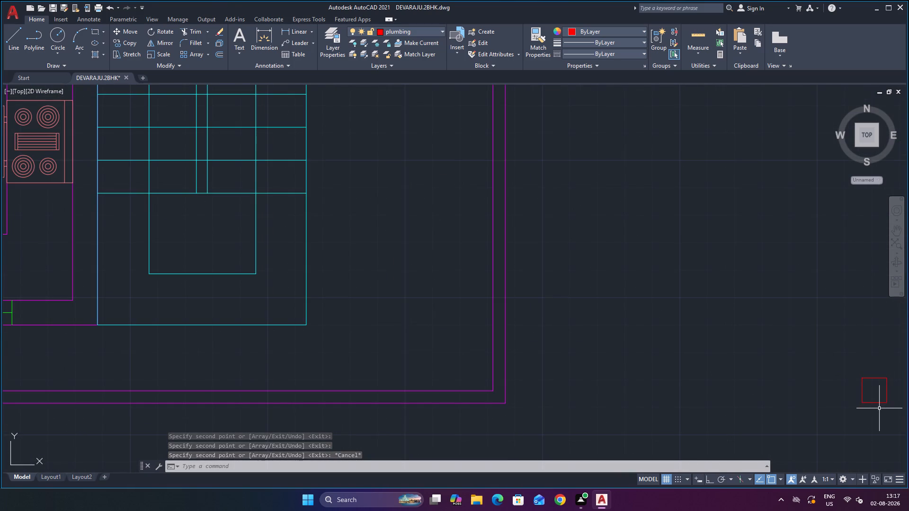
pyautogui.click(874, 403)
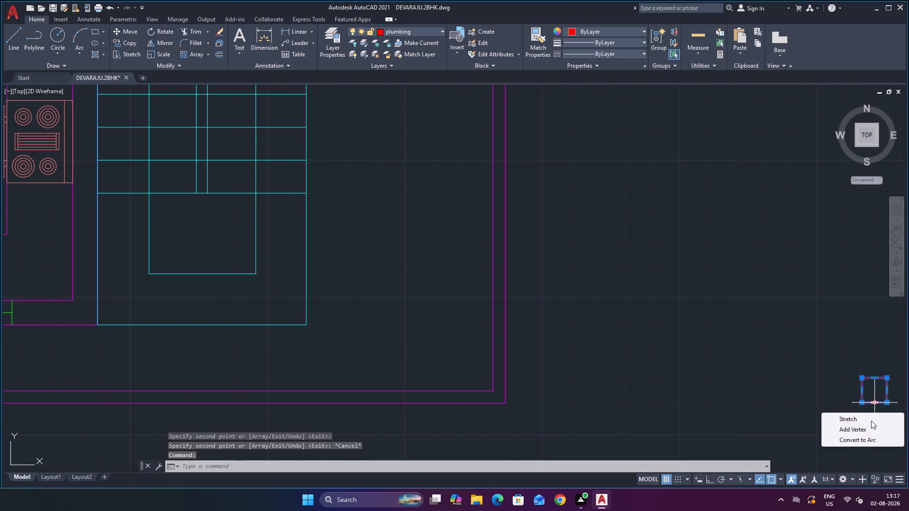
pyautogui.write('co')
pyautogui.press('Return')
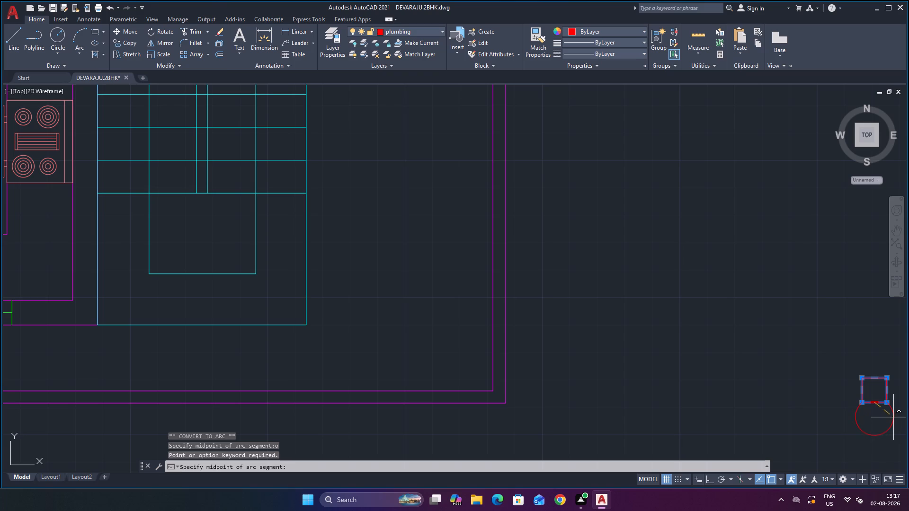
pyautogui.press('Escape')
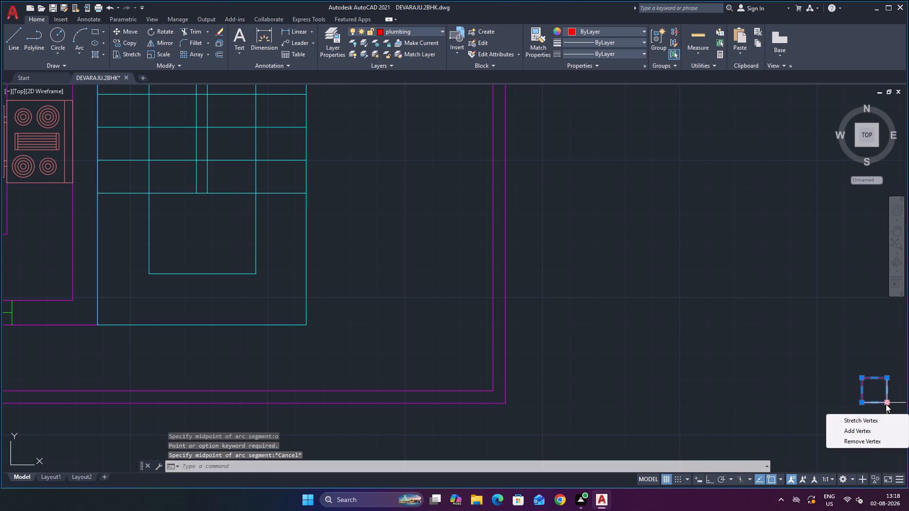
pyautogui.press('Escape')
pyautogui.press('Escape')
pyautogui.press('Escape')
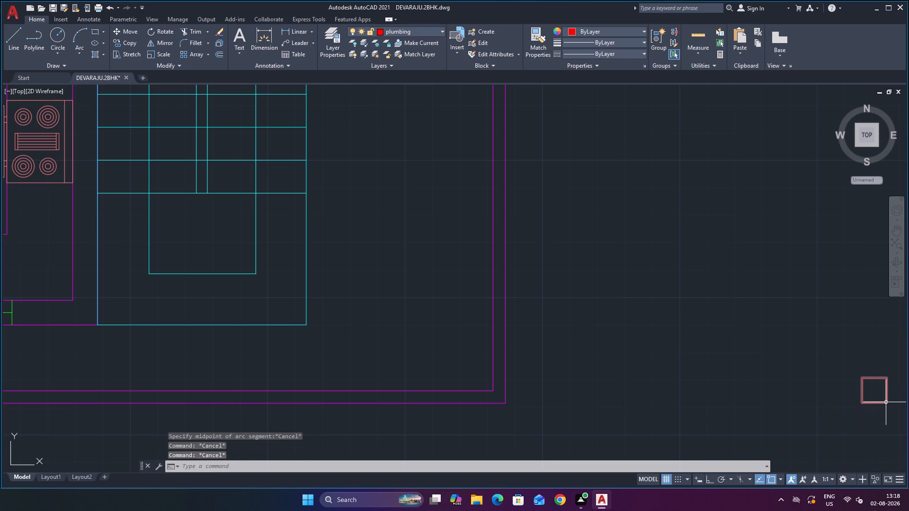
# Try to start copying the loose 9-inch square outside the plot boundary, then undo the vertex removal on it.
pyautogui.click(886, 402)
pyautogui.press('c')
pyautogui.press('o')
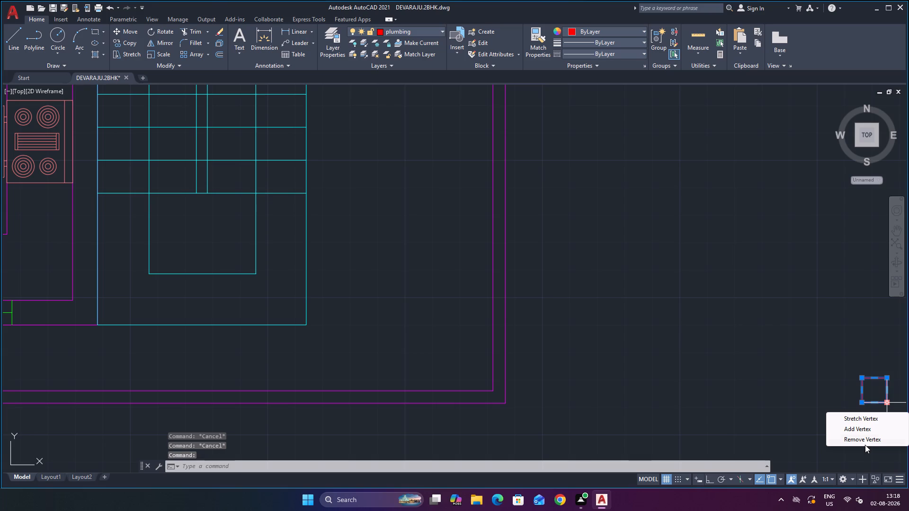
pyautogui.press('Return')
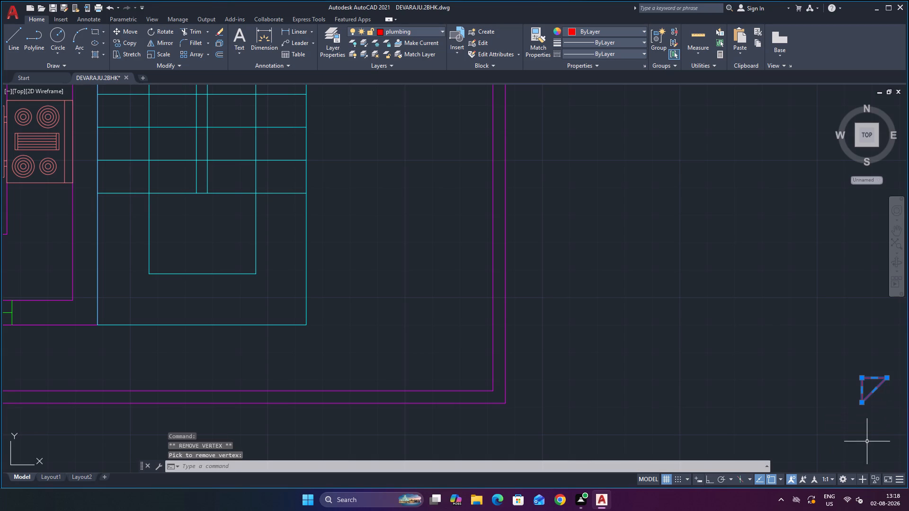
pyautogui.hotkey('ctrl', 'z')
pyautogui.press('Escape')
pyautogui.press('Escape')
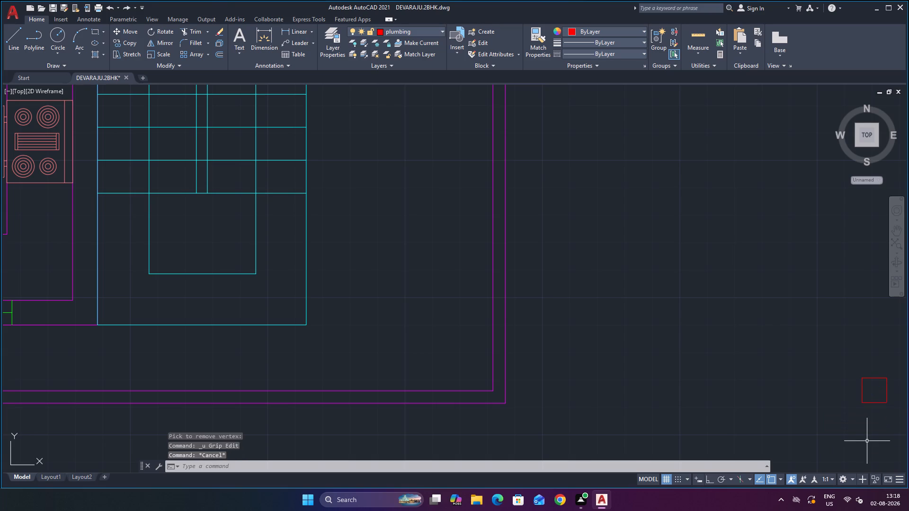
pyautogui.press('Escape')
# Copy the loose 9-inch square by its lower-right corner to the lower-right corner of the original plan's outer house walls.
pyautogui.click(870, 403)
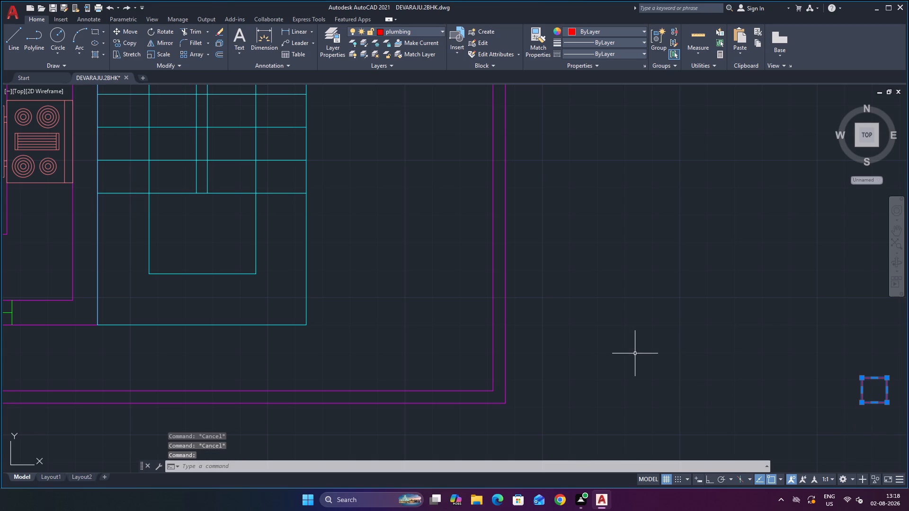
pyautogui.press('c')
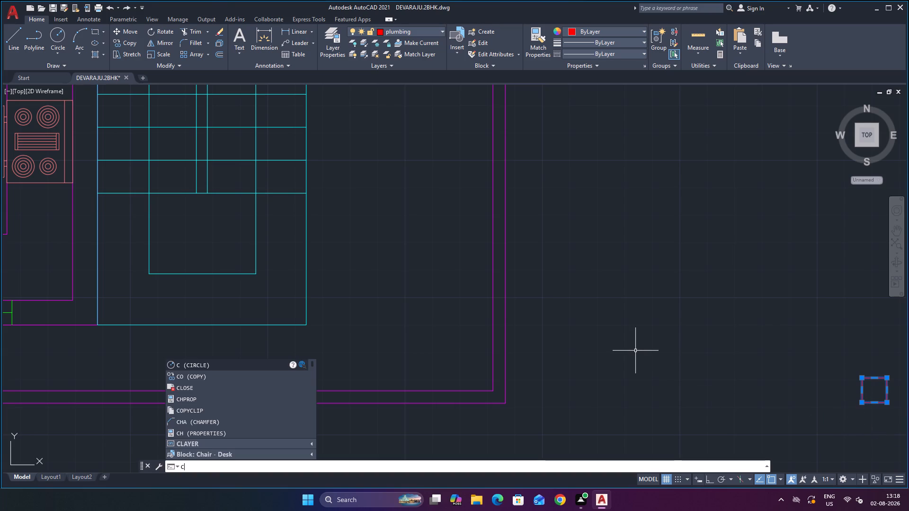
pyautogui.press('o')
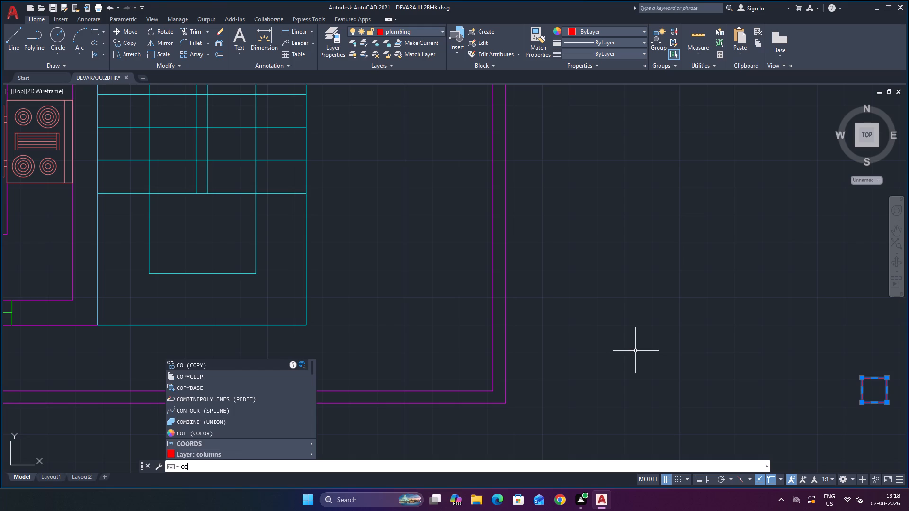
pyautogui.press('Return')
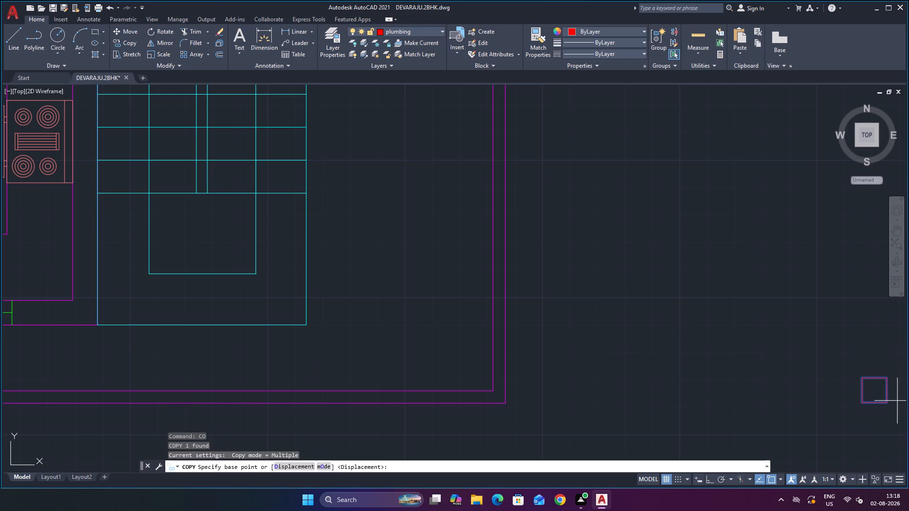
pyautogui.click(888, 403)
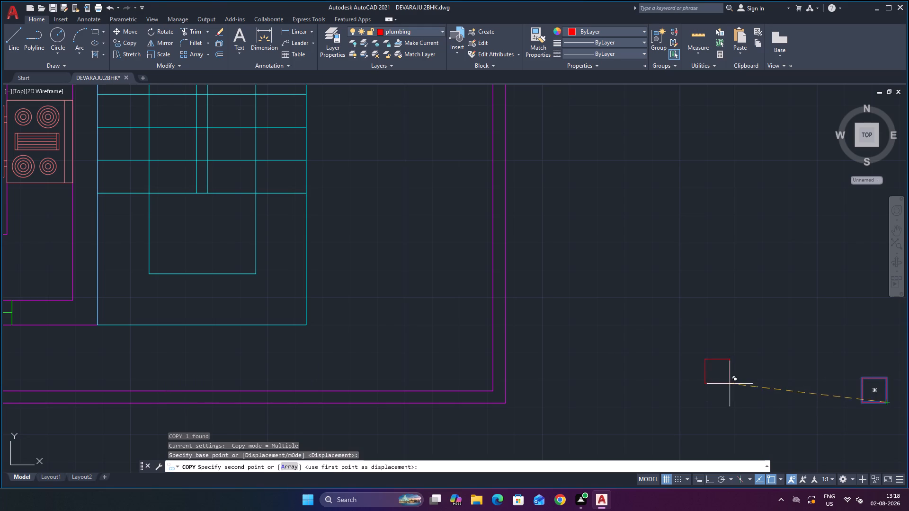
pyautogui.scroll(-2, 685, 381)
pyautogui.scroll(3, 449, 360)
pyautogui.click(466, 355)
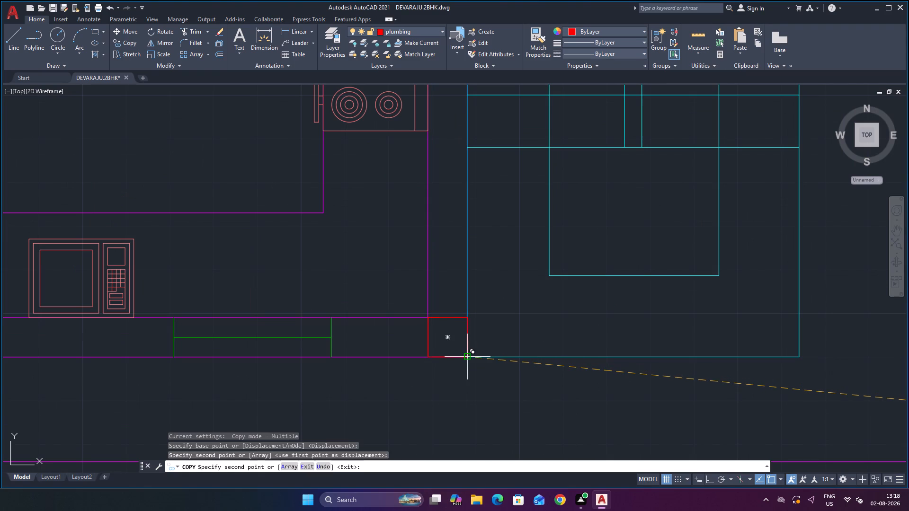
# Place another copy at the lower end of the partition between the upper bedroom and the living room, aligned with its outer corner.
pyautogui.scroll(-4, 508, 314)
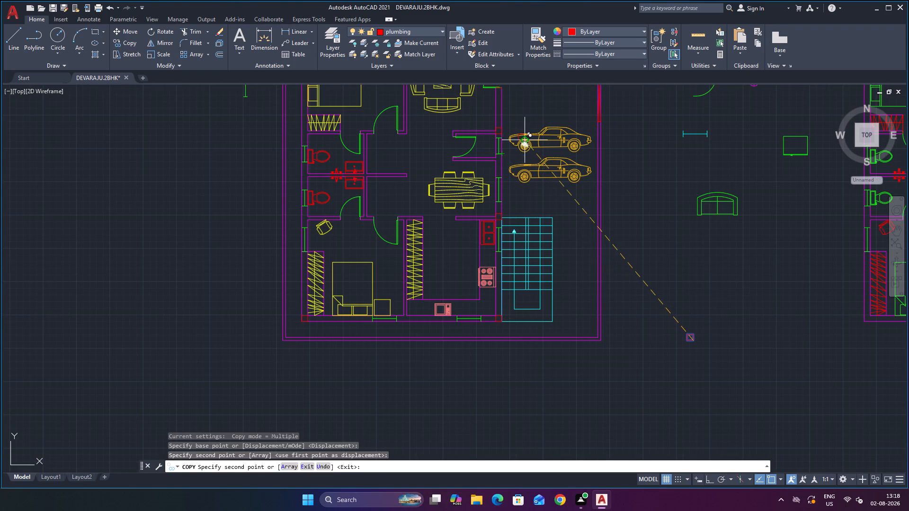
pyautogui.scroll(-2, 542, 135)
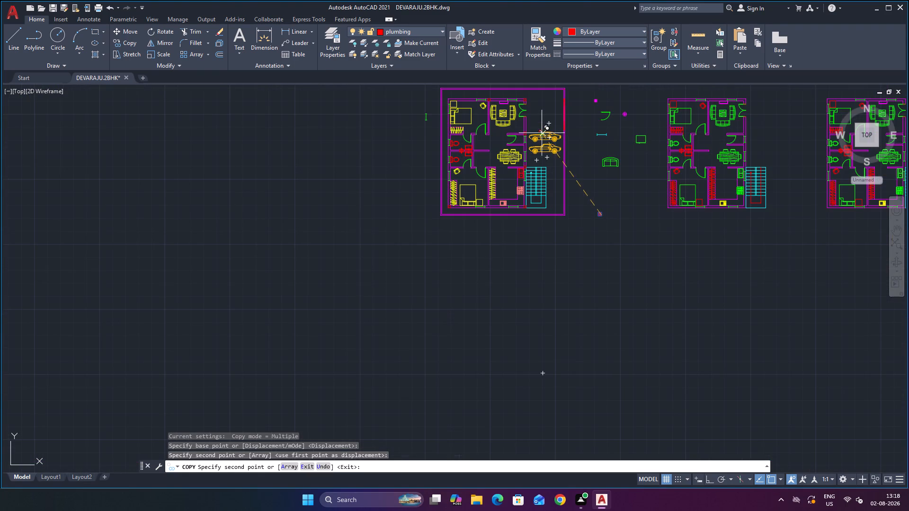
pyautogui.scroll(2, 539, 96)
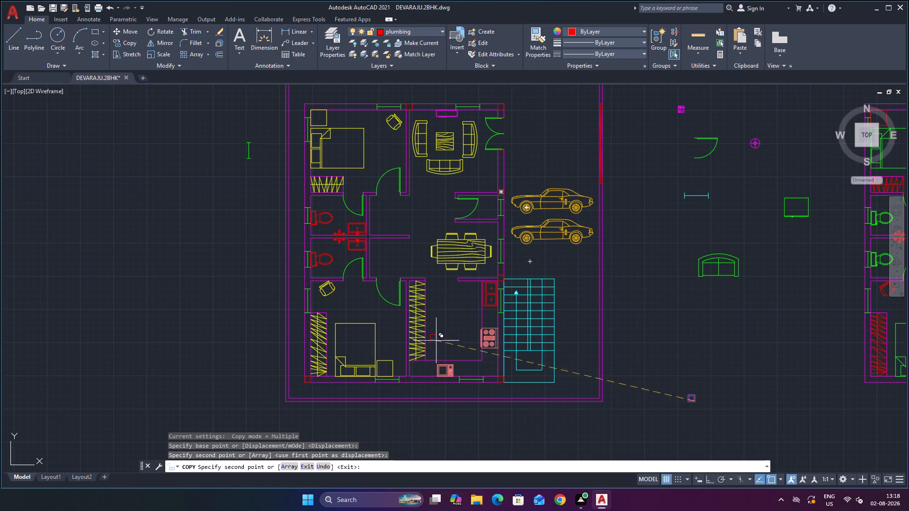
pyautogui.scroll(2, 413, 378)
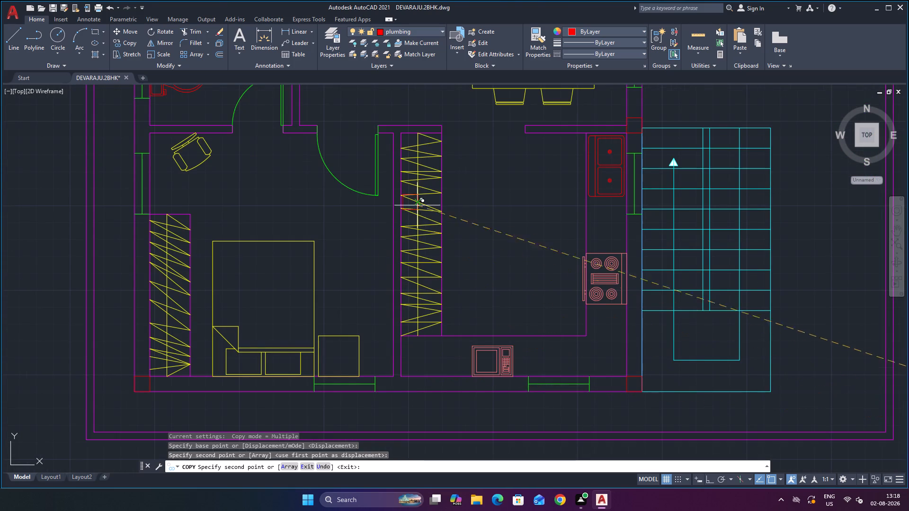
pyautogui.scroll(-1, 450, 192)
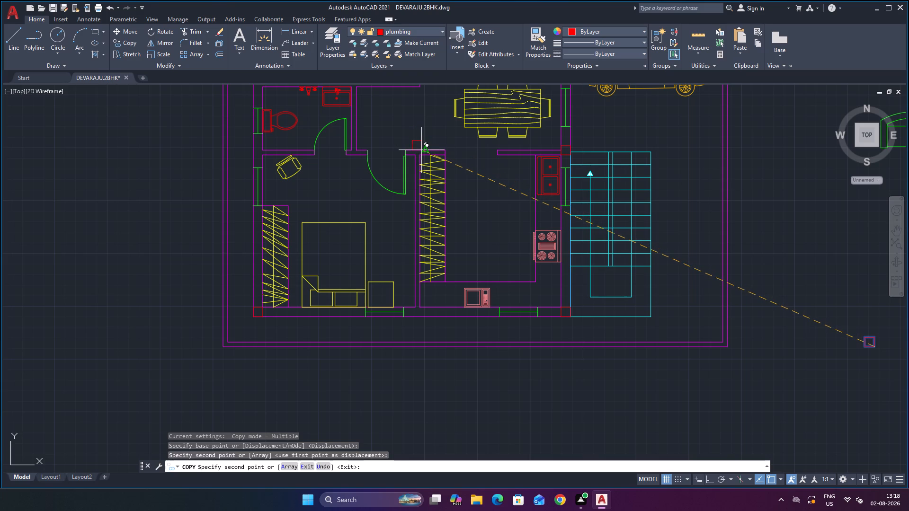
pyautogui.scroll(-2, 421, 150)
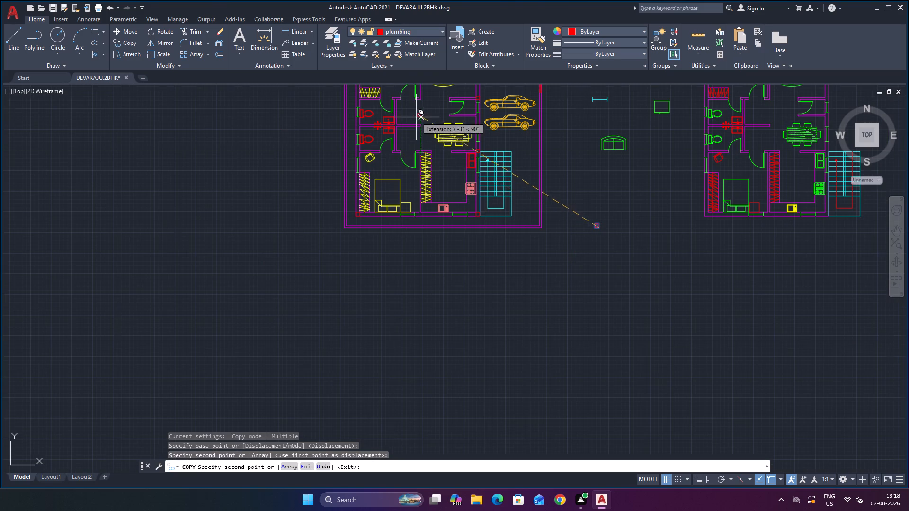
pyautogui.scroll(-1, 416, 117)
pyautogui.scroll(5, 417, 97)
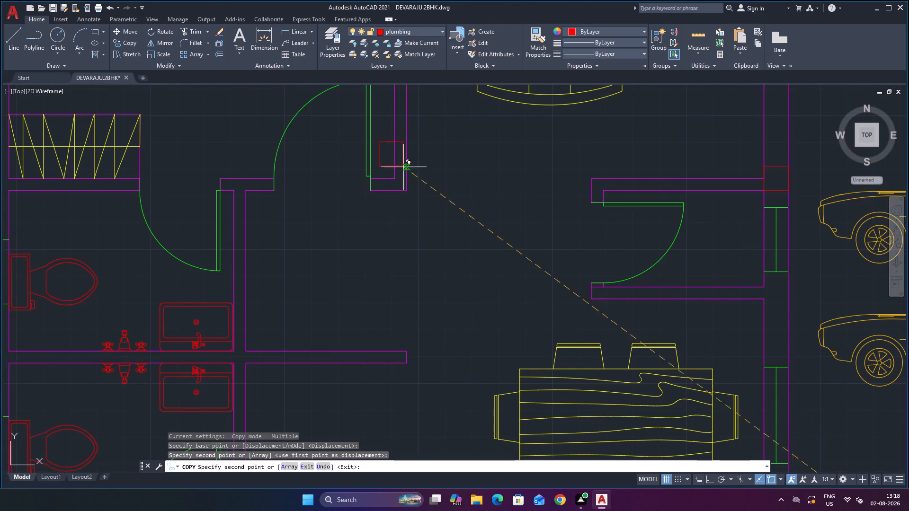
pyautogui.click(404, 189)
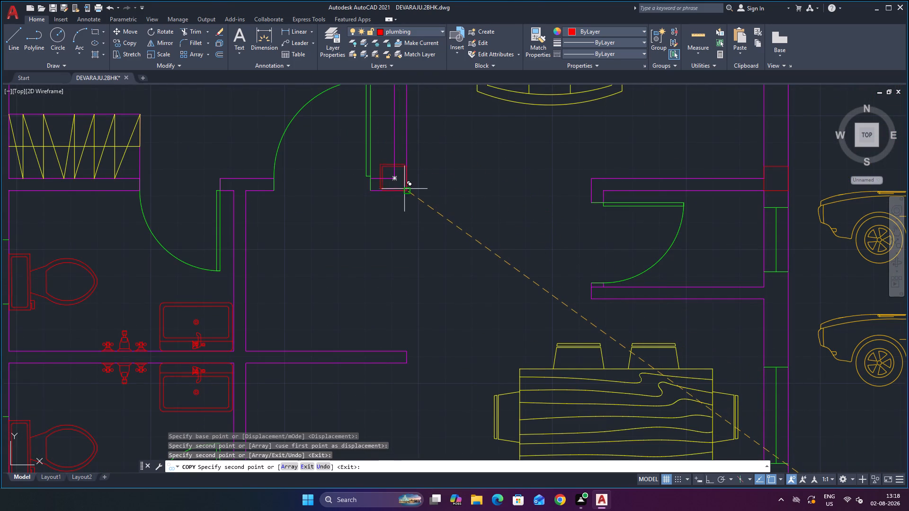
# Place another copy in the top house wall, flush with the living-room face of the upper bedroom–living room partition.
pyautogui.scroll(-4, 429, 158)
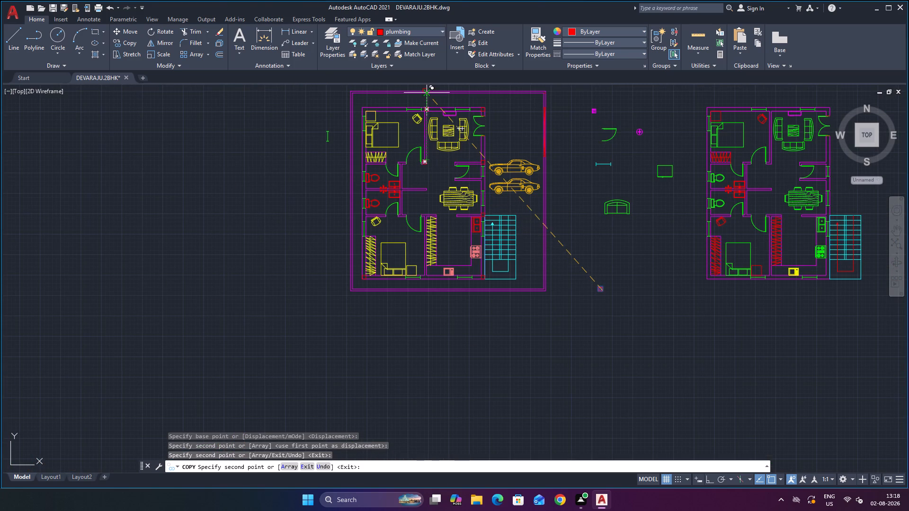
pyautogui.scroll(3, 422, 95)
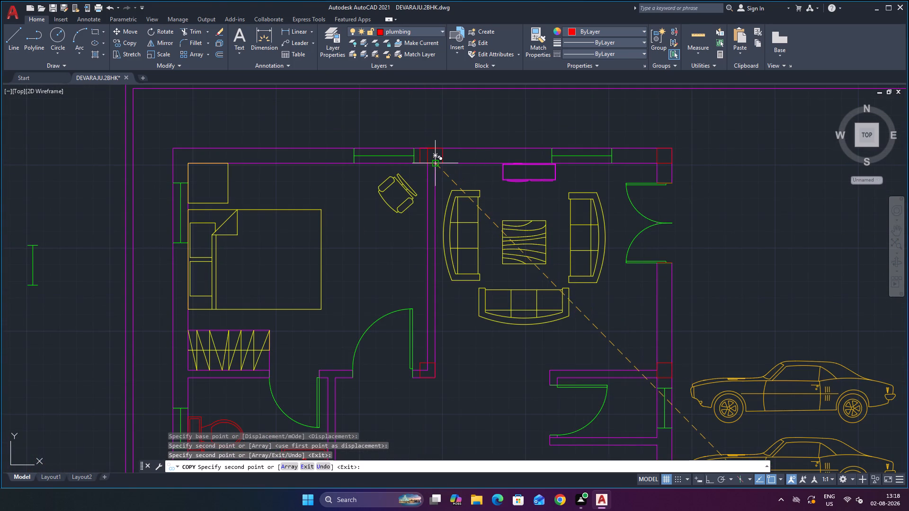
pyautogui.scroll(2, 435, 166)
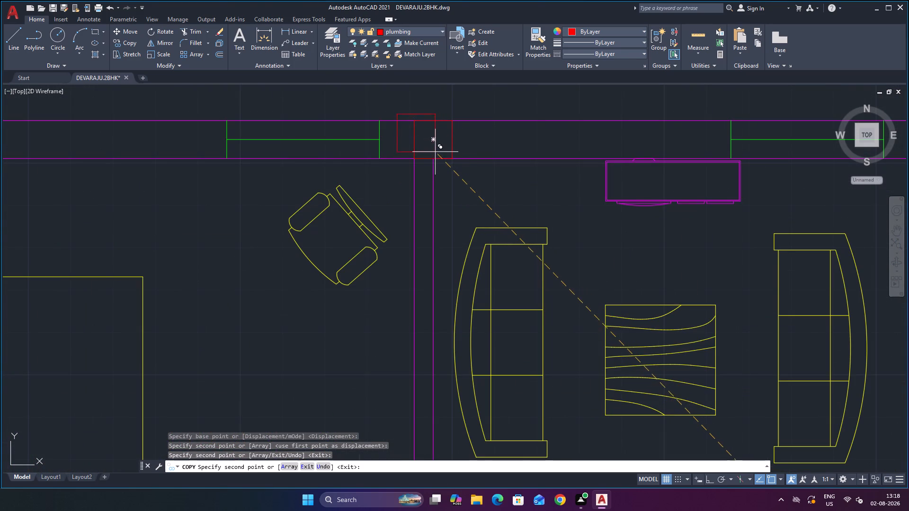
pyautogui.click(432, 157)
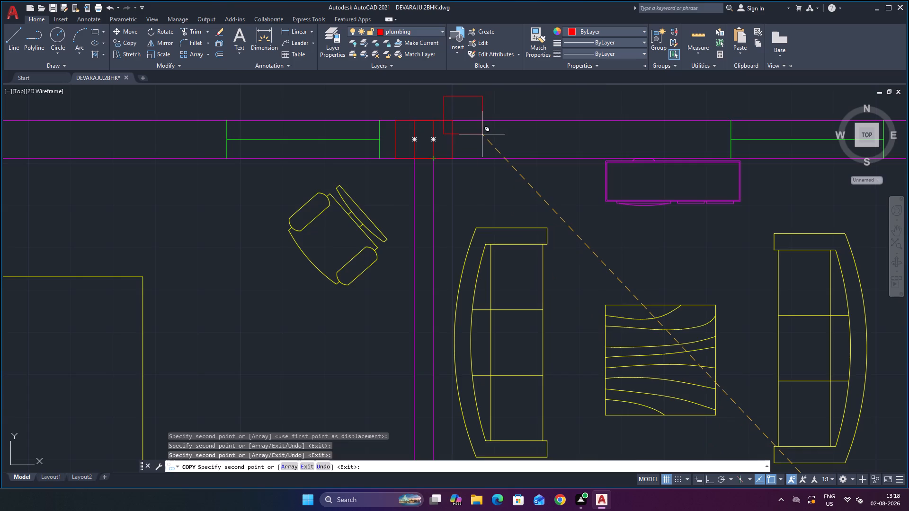
# Place another copy at the upper-left corner of the original plan's outer house walls.
pyautogui.scroll(-3, 484, 136)
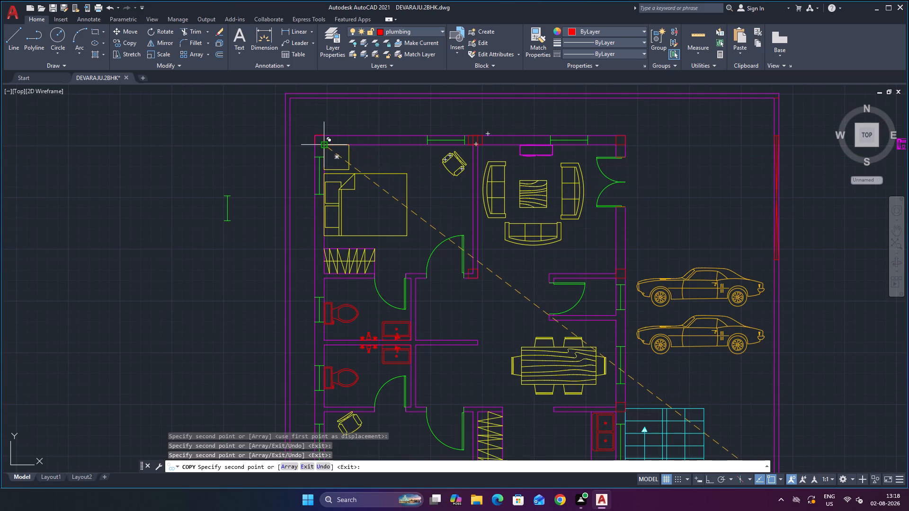
pyautogui.scroll(3, 323, 145)
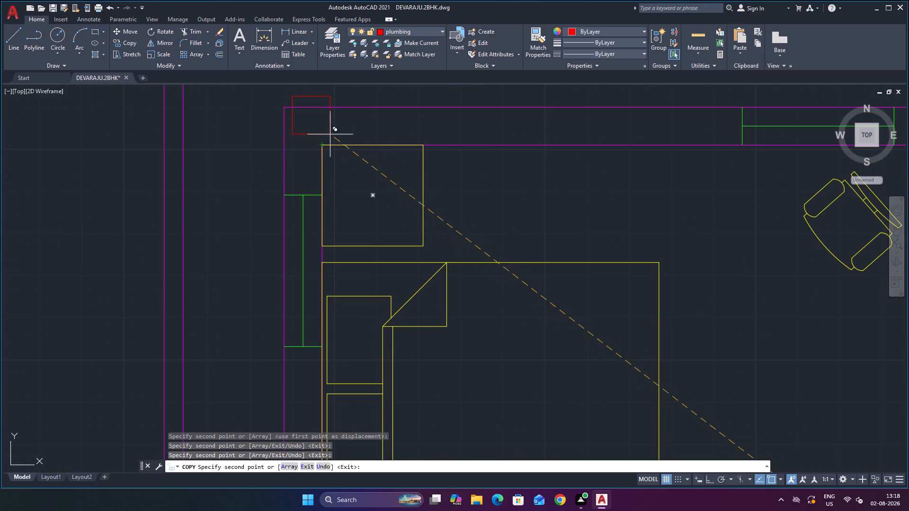
pyautogui.click(322, 143)
# Place copies in the left house wall at the lower faces of the upper bedroom–toilet partition and the toilet–lower bedroom partition.
pyautogui.scroll(-4, 395, 130)
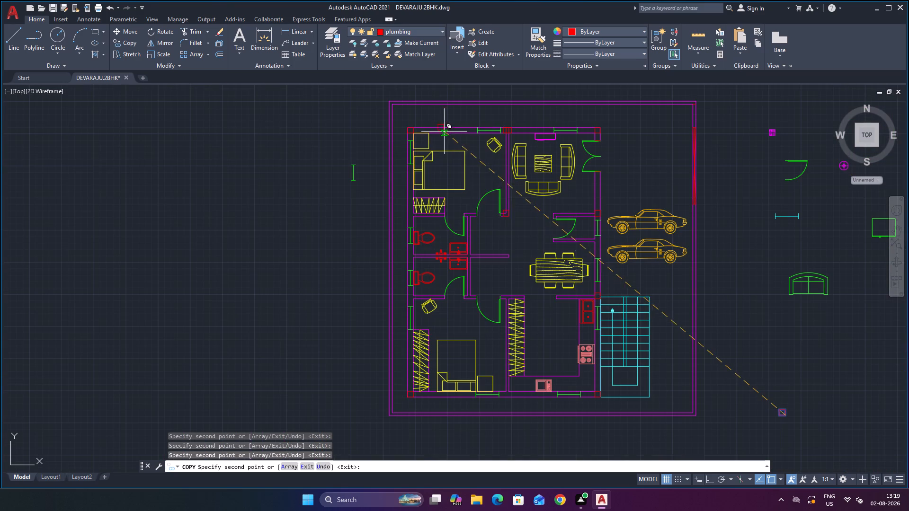
pyautogui.scroll(3, 419, 270)
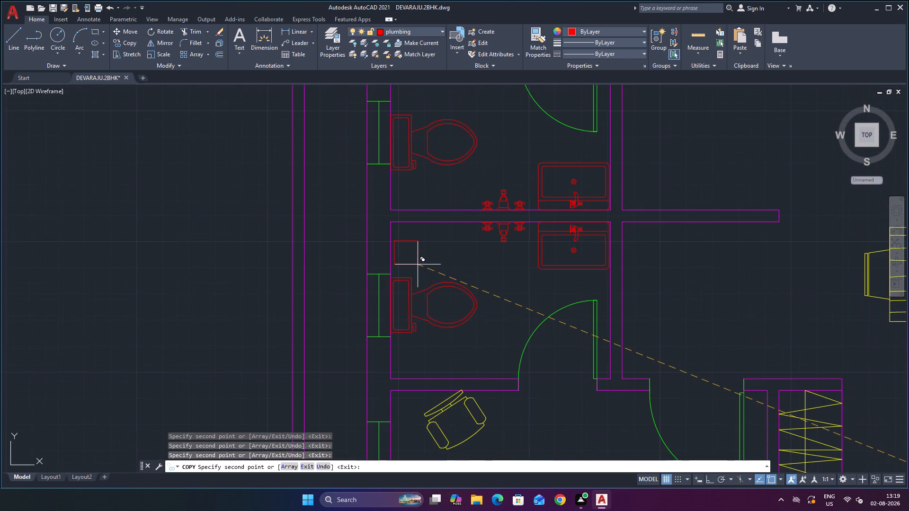
pyautogui.scroll(-2, 443, 259)
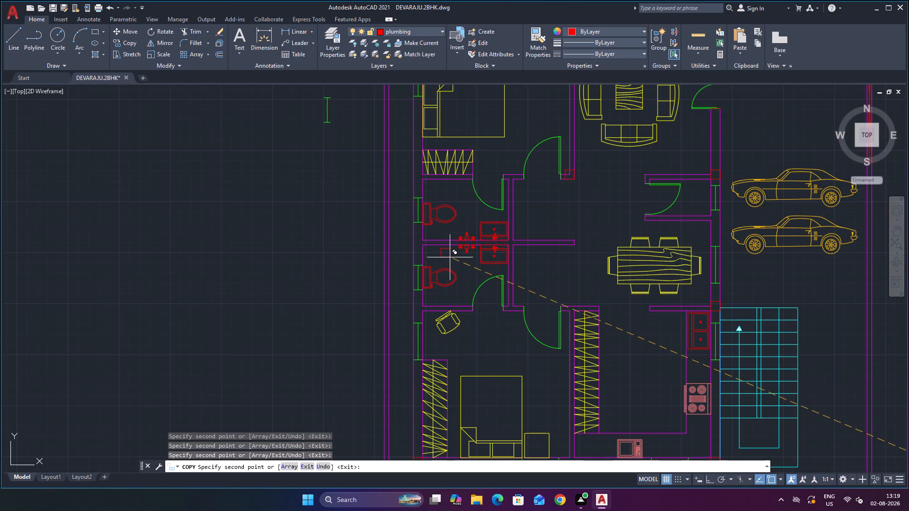
pyautogui.click(420, 178)
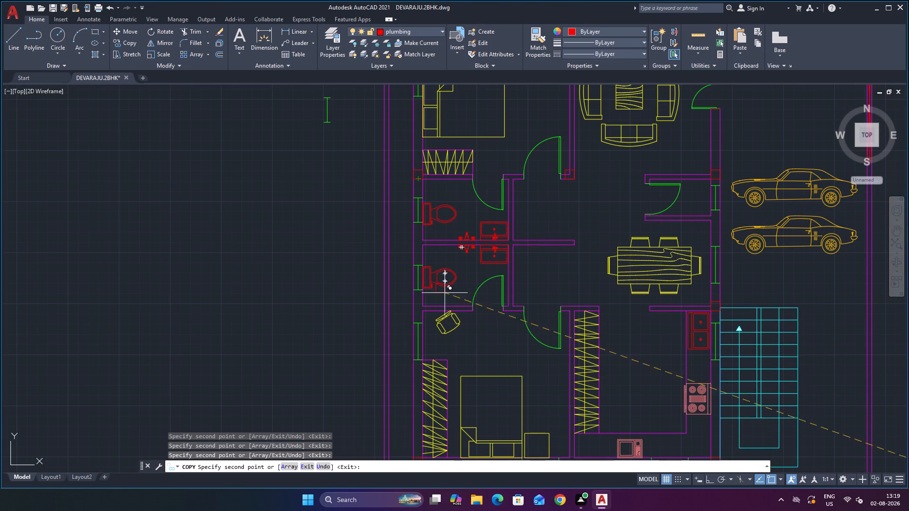
pyautogui.scroll(1, 450, 329)
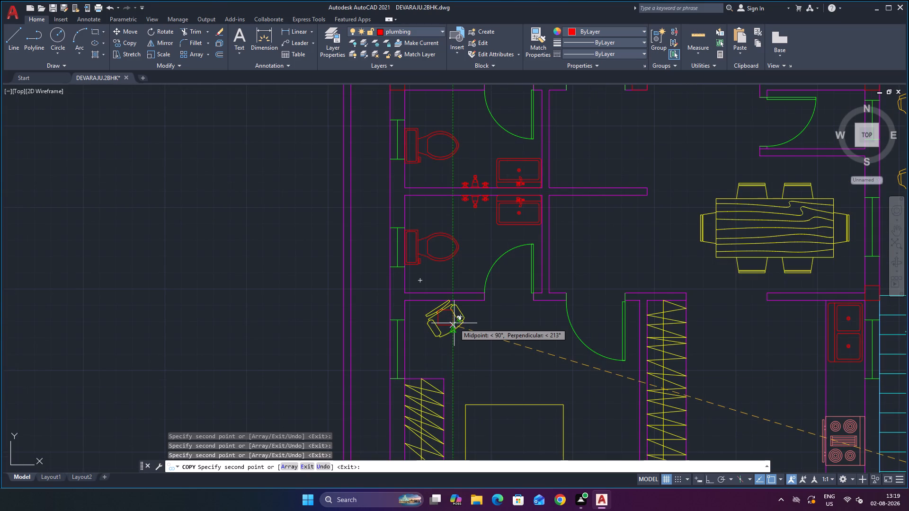
pyautogui.click(403, 303)
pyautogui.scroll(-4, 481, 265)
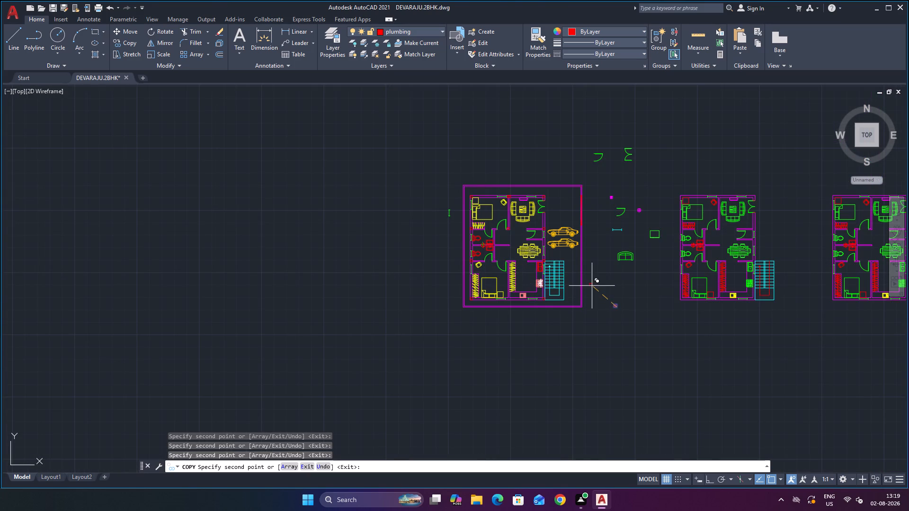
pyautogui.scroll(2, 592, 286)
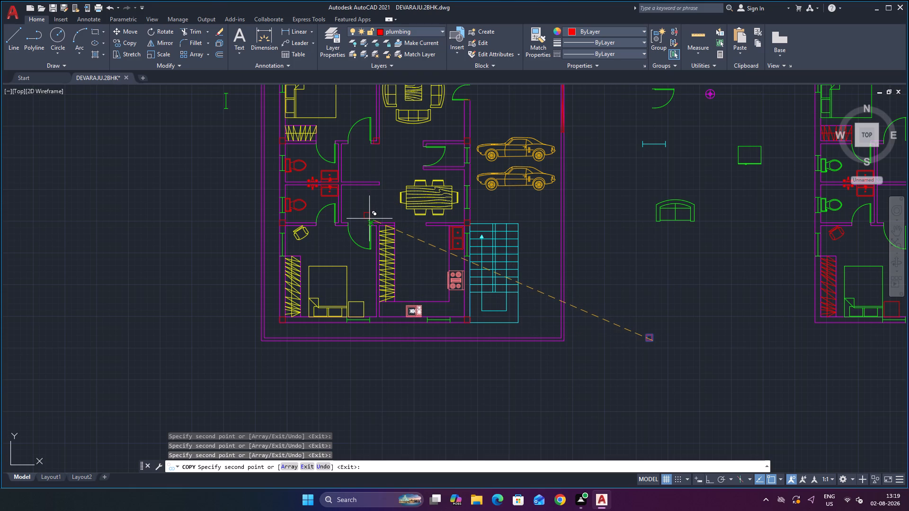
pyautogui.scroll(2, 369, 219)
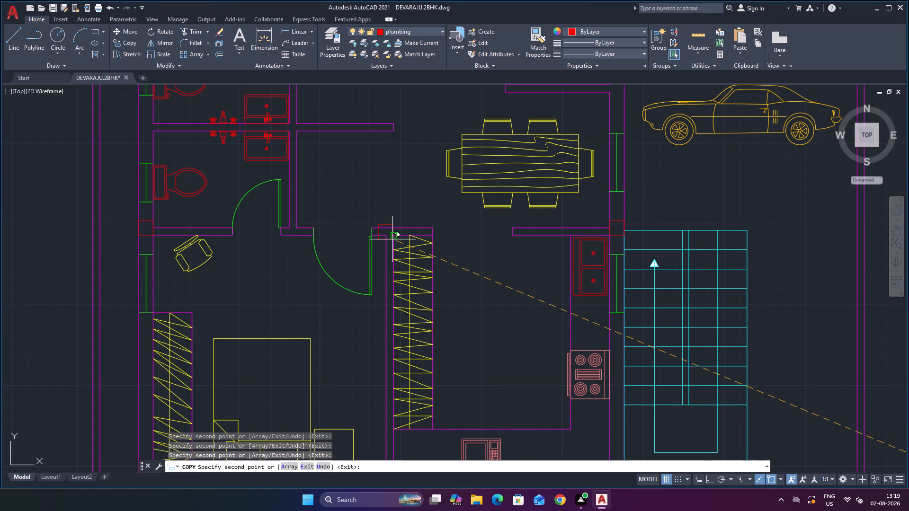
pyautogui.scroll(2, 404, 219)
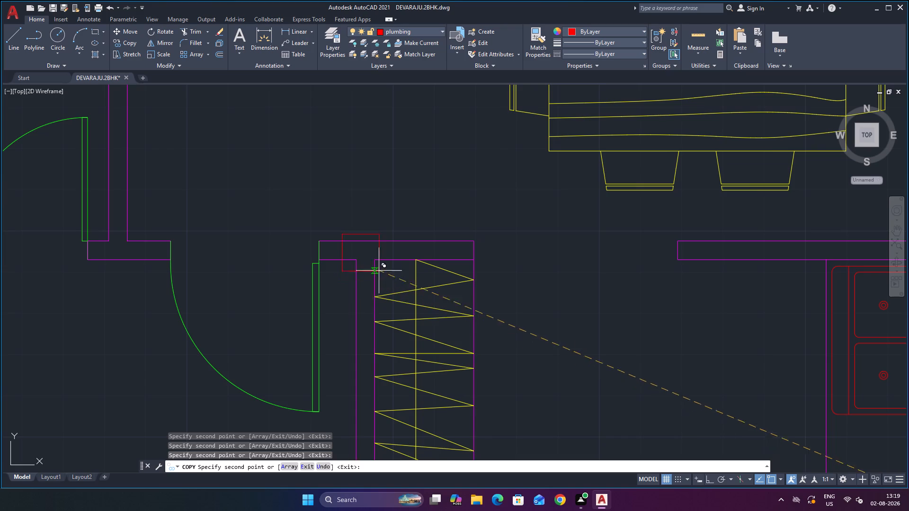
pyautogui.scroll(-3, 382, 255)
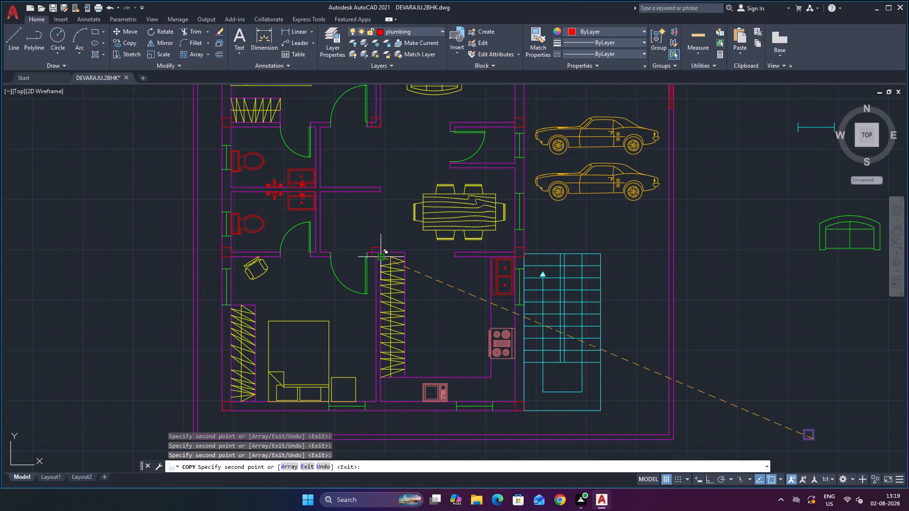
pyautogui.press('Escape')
# Copy the spare red column square by its upper-right corner into the bottom house wall, flush with the kitchen face of the lower bedroom–kitchen partition.
pyautogui.scroll(-1, 775, 310)
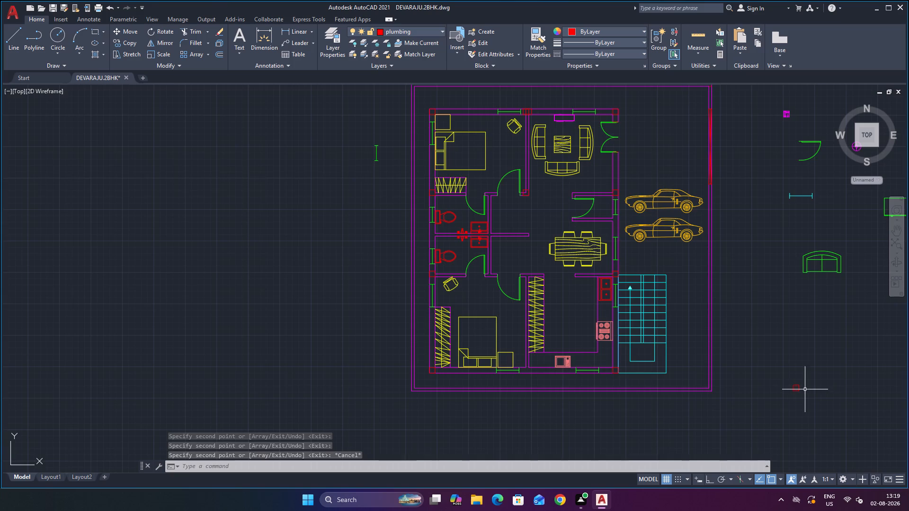
pyautogui.scroll(3, 808, 394)
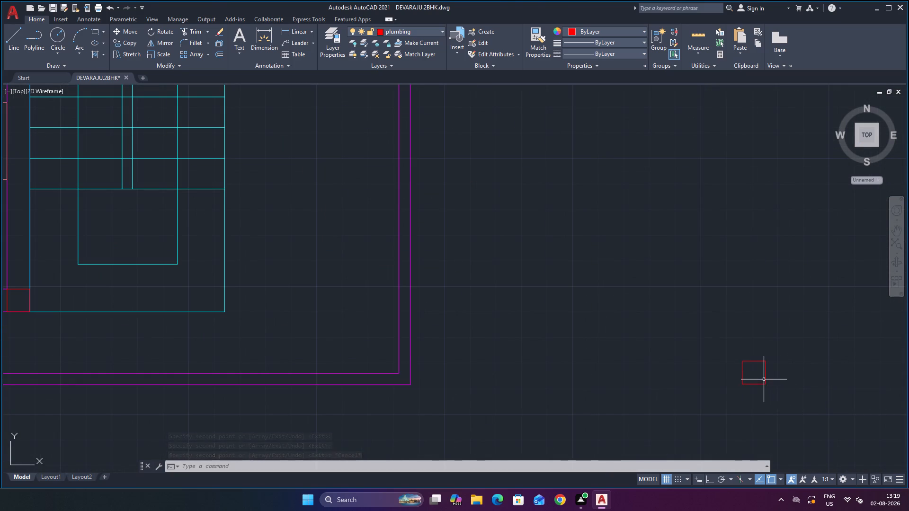
pyautogui.click(765, 376)
pyautogui.press('c')
pyautogui.press('o')
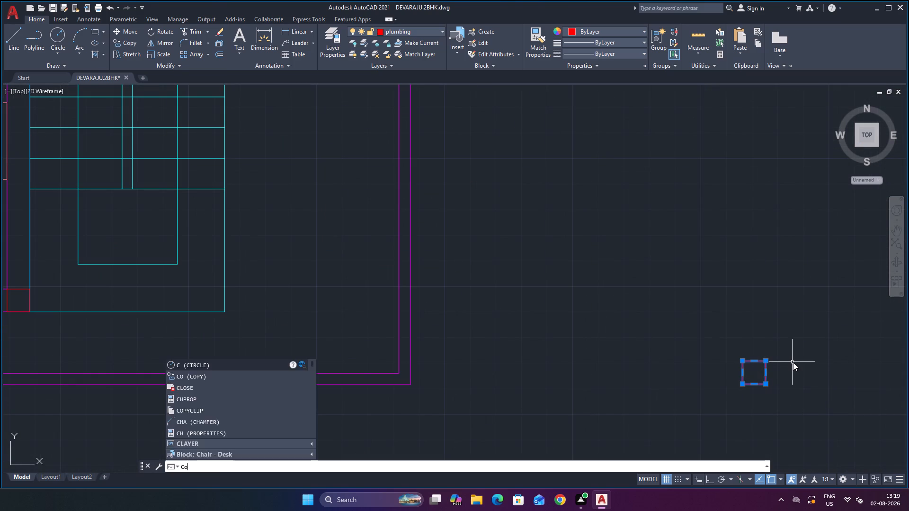
pyautogui.press('Return')
pyautogui.click(766, 361)
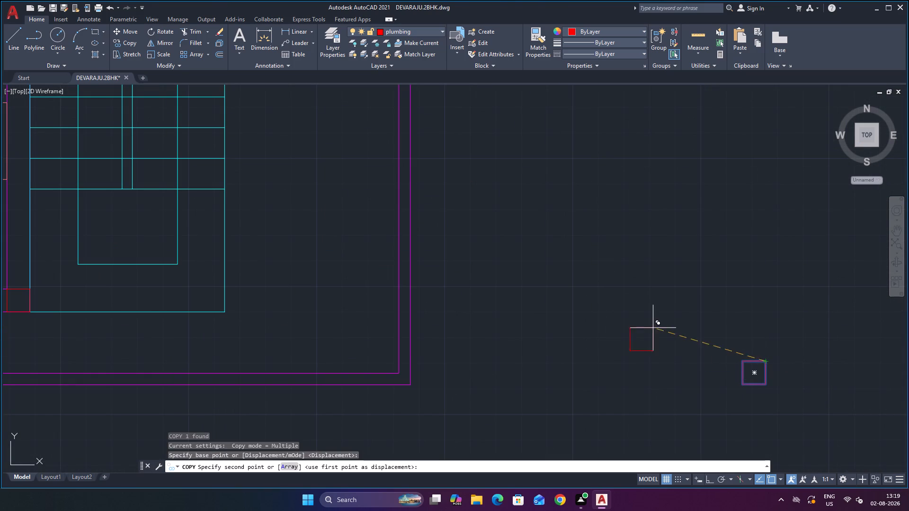
pyautogui.scroll(-4, 640, 326)
pyautogui.scroll(4, 478, 333)
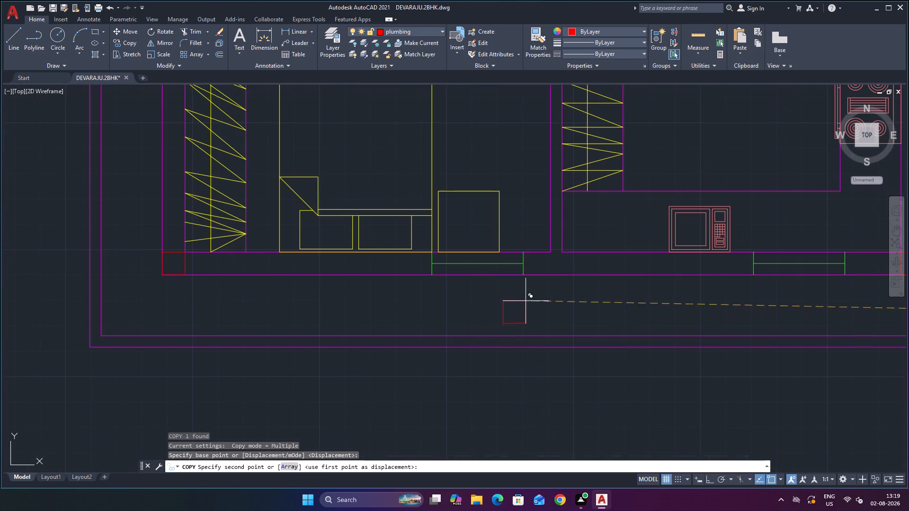
pyautogui.click(560, 251)
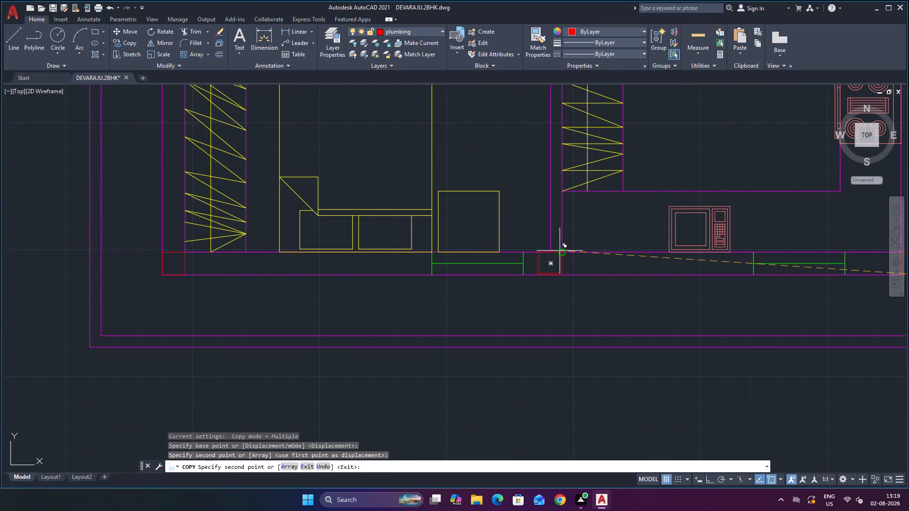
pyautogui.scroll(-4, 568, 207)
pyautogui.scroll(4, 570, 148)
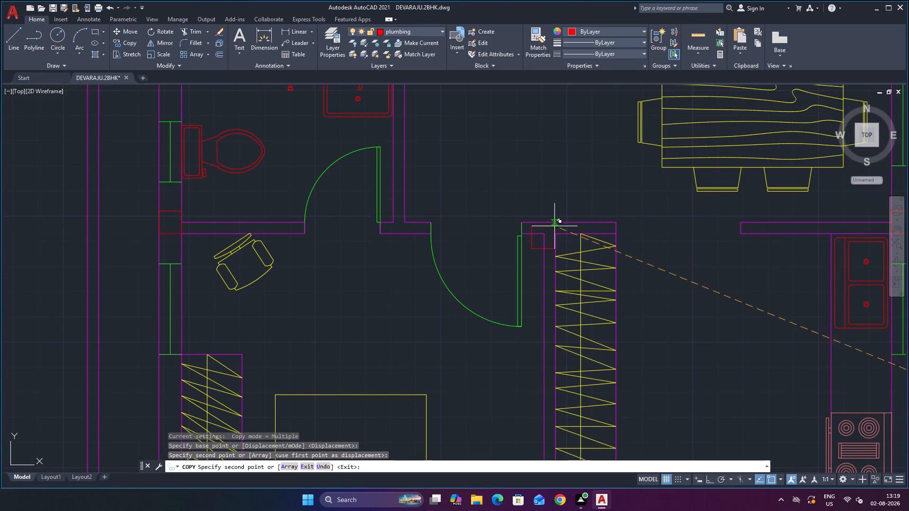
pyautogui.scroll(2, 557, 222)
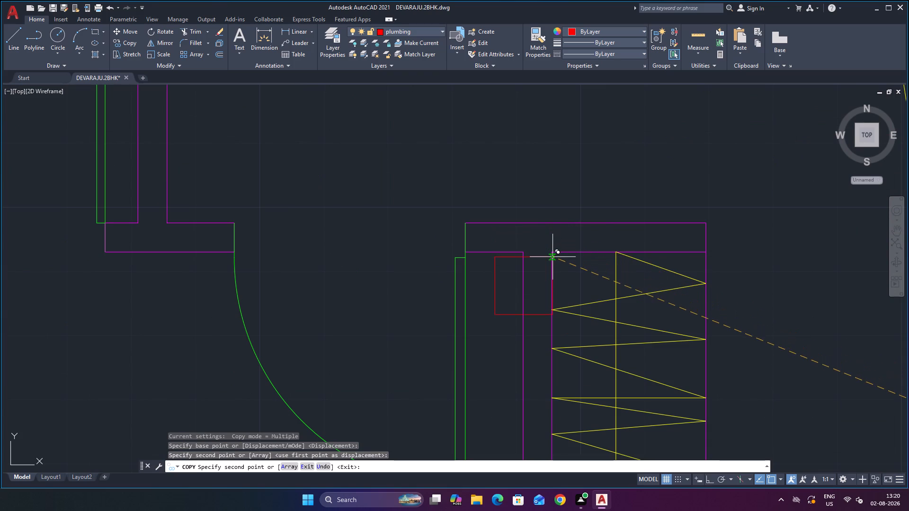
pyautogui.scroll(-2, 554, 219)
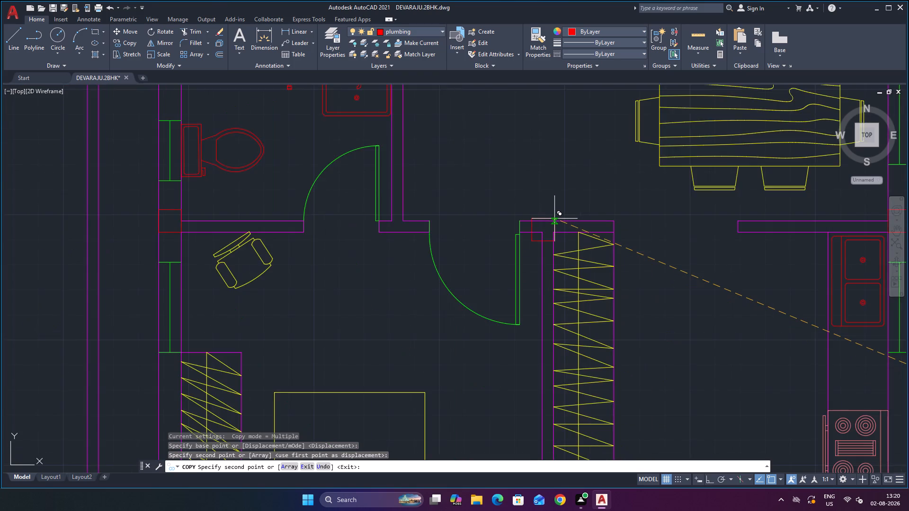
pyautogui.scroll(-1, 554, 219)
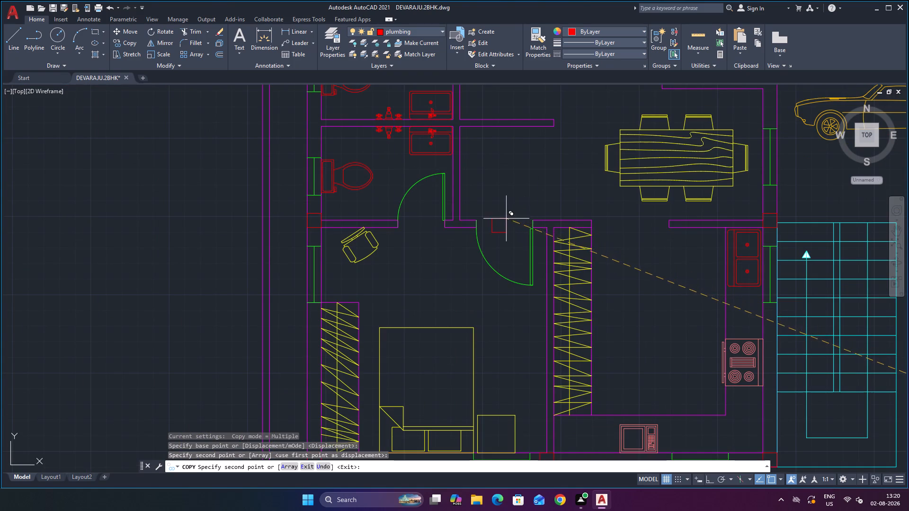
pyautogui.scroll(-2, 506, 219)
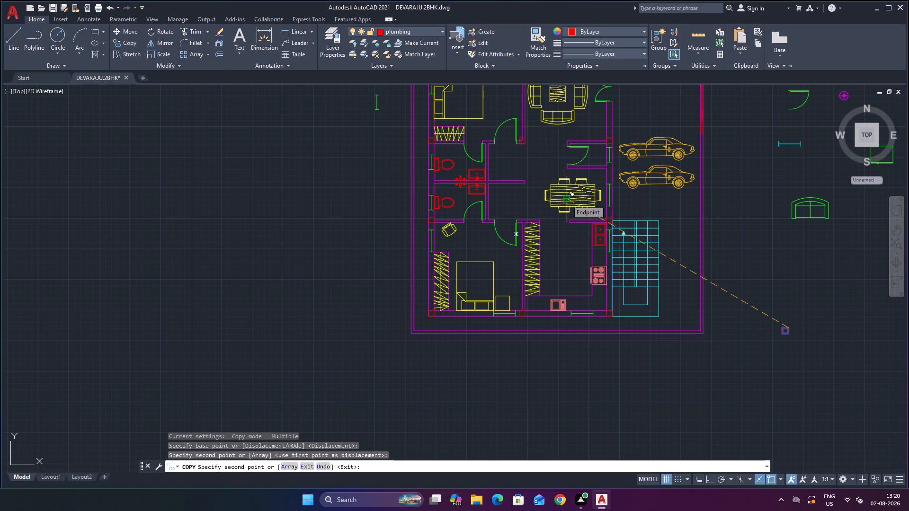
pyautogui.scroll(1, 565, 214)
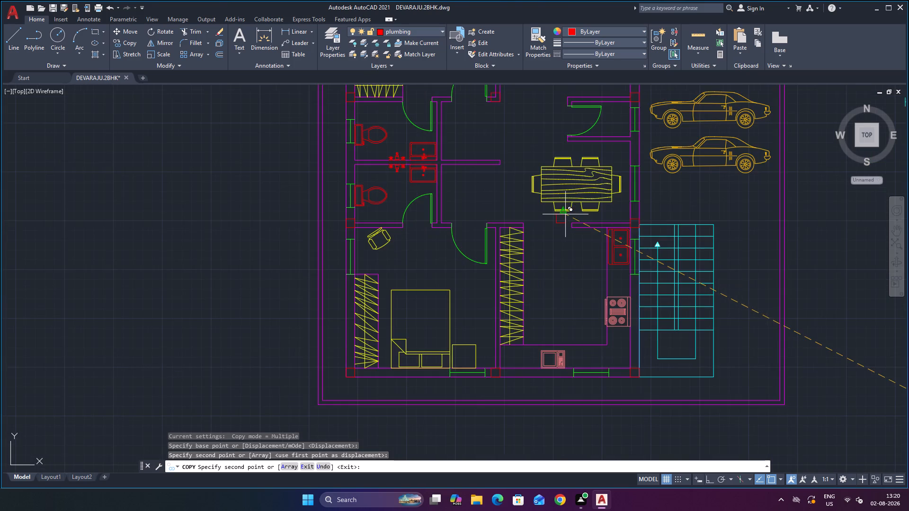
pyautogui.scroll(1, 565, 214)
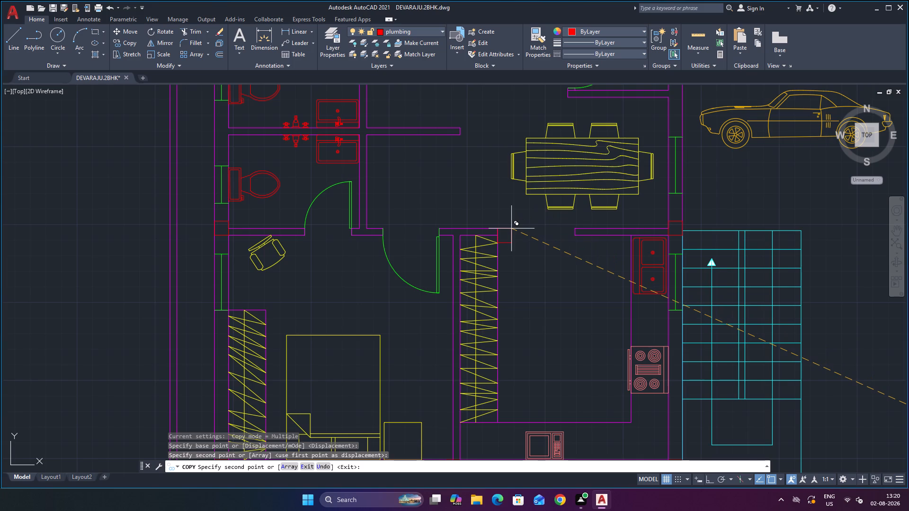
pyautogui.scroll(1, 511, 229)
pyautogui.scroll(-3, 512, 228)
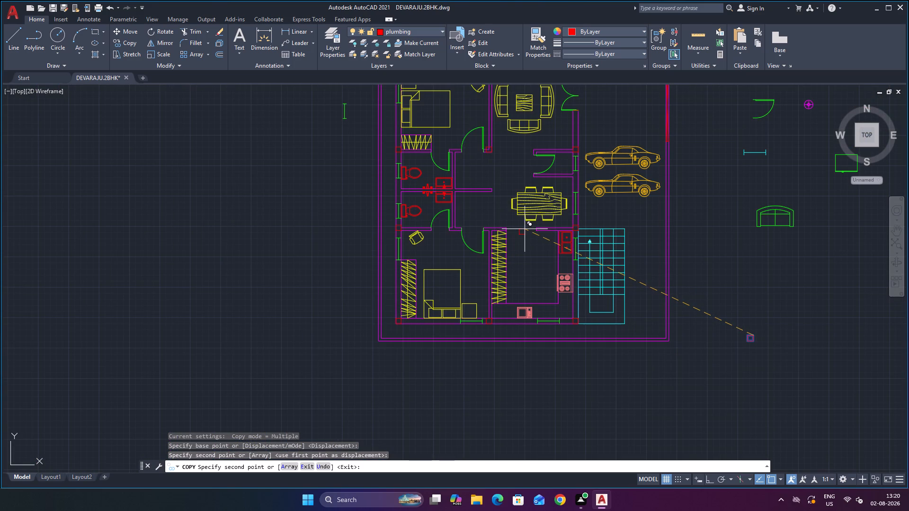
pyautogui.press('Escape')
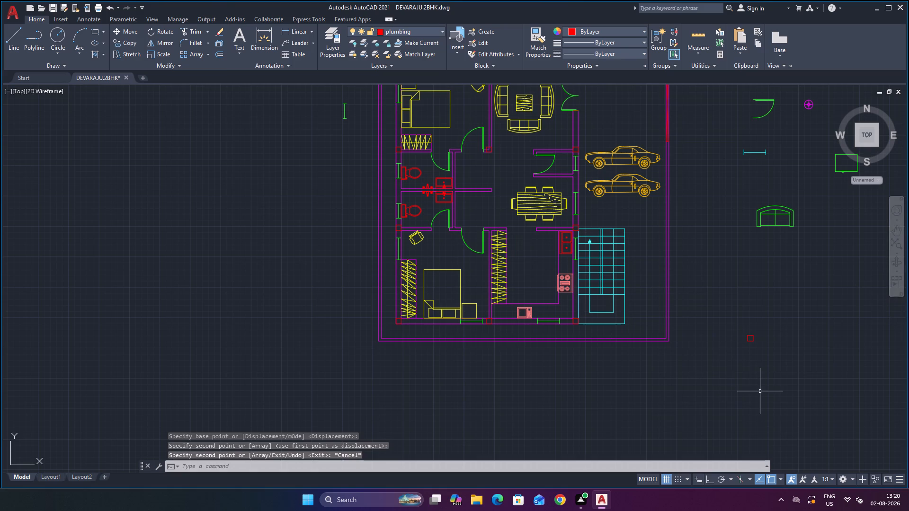
# Copy the spare column square by its lower-right corner to the upper end of the lower bedroom–kitchen partition, flush with the kitchen face.
pyautogui.write('co')
pyautogui.press('Return')
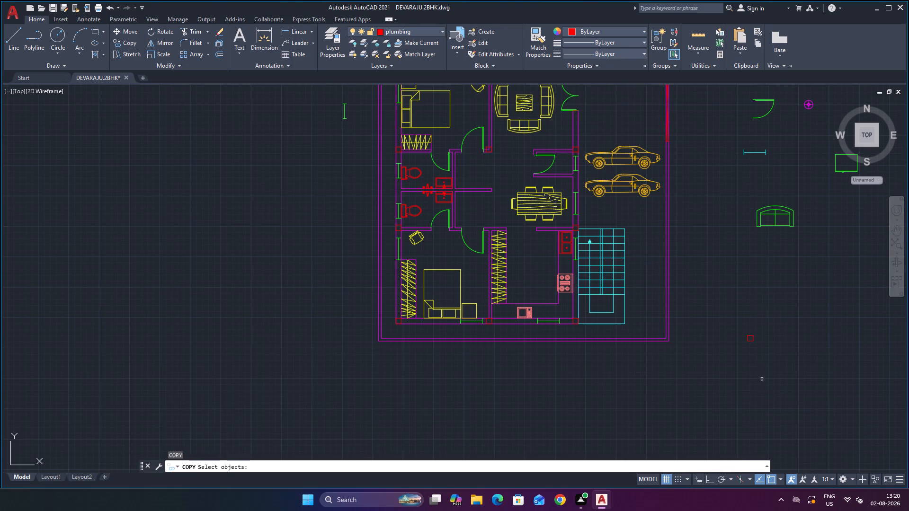
pyautogui.scroll(3, 765, 349)
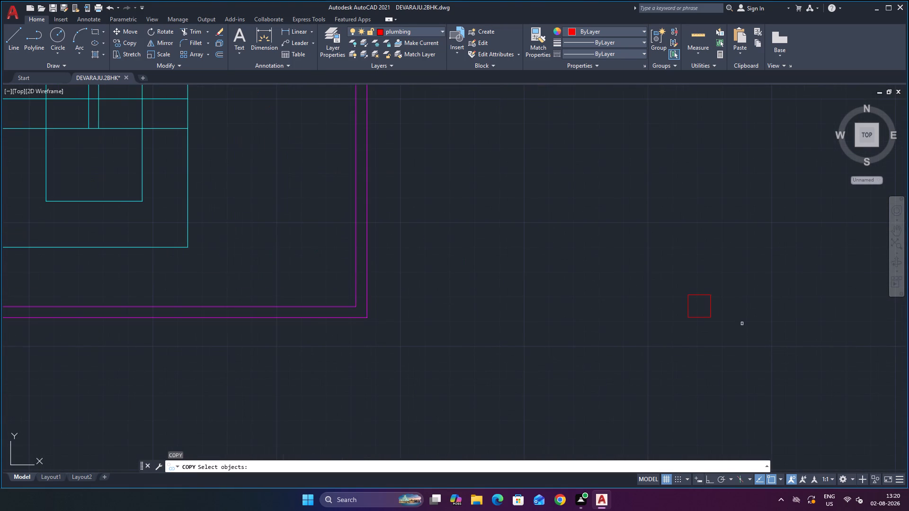
pyautogui.click(710, 305)
pyautogui.press('Return')
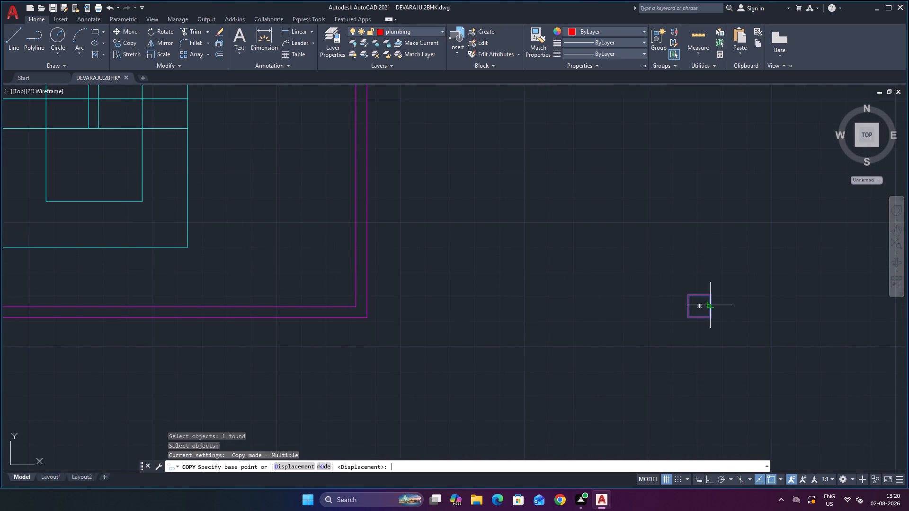
pyautogui.click(711, 319)
pyautogui.scroll(-3, 566, 325)
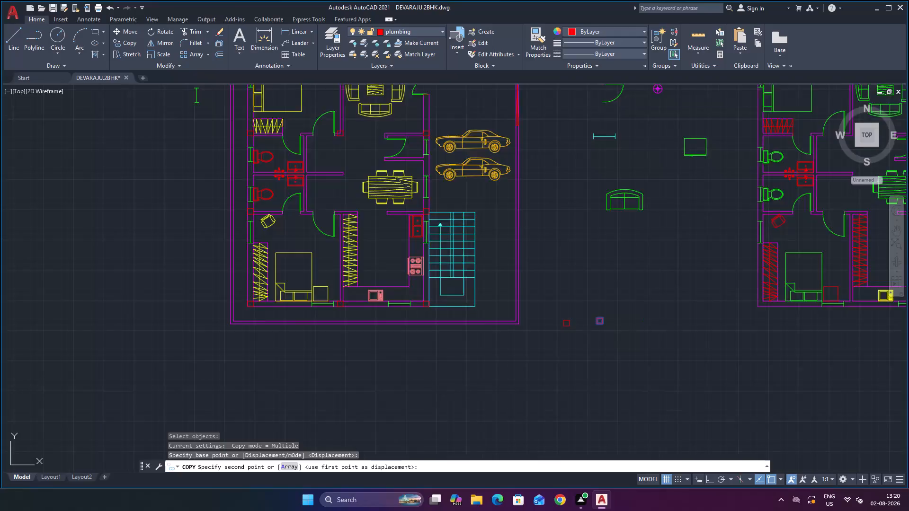
pyautogui.scroll(-2, 570, 326)
pyautogui.scroll(5, 485, 283)
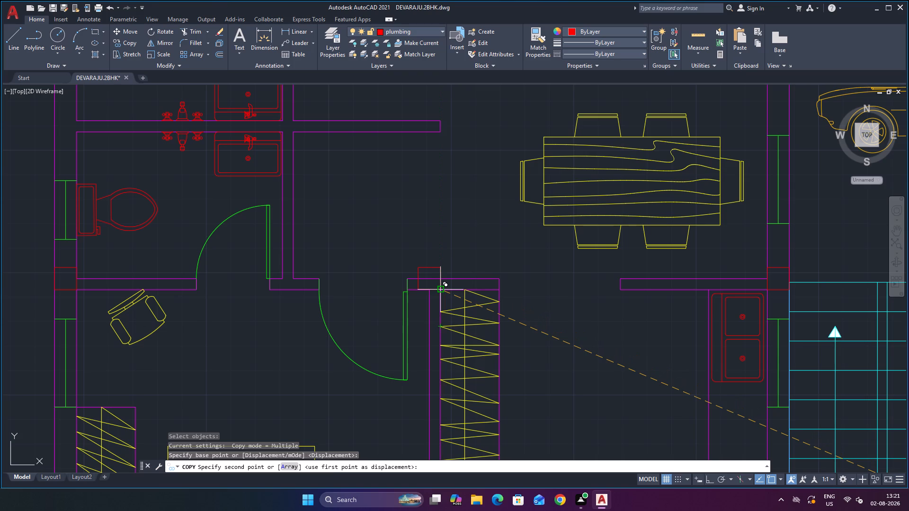
pyautogui.click(442, 289)
pyautogui.scroll(-2, 542, 260)
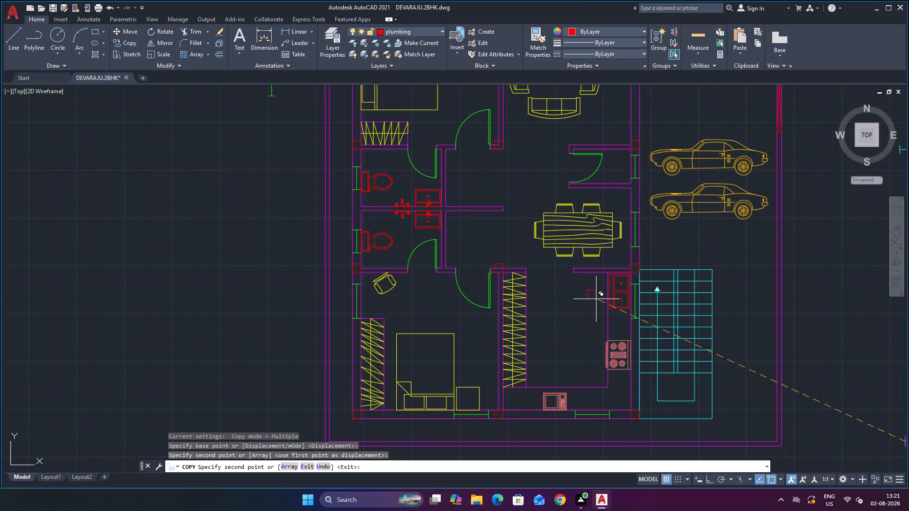
pyautogui.press('Escape')
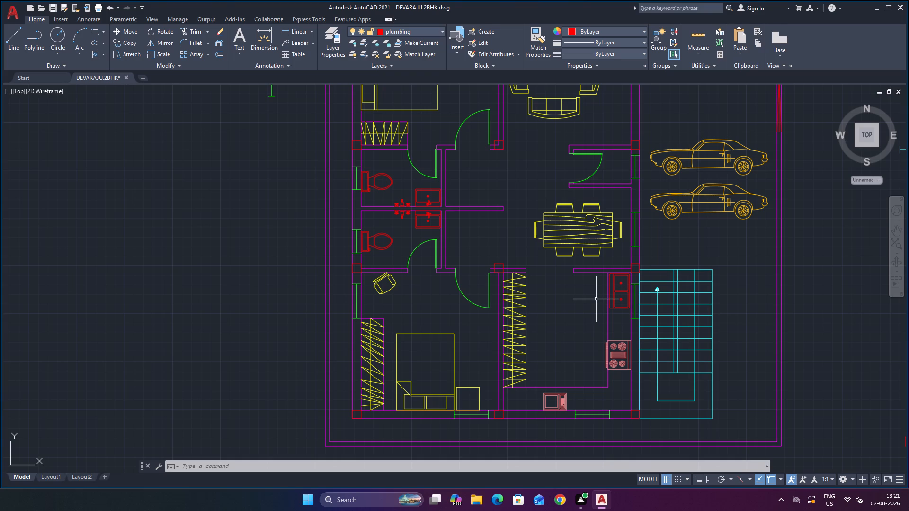
# Delete the extra column square on the living-room side of the upper bedroom–living room partition in the top house wall.
pyautogui.scroll(-1, 590, 238)
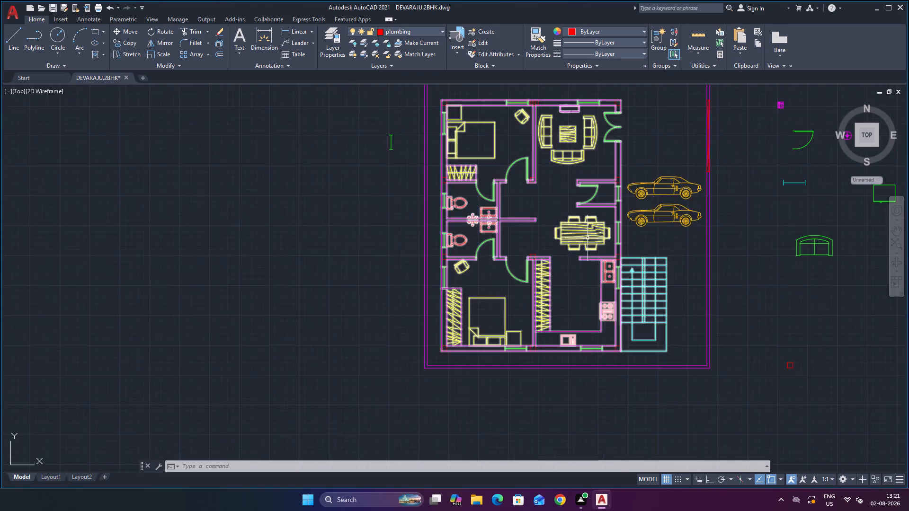
pyautogui.scroll(-1, 587, 238)
pyautogui.scroll(1, 590, 195)
pyautogui.scroll(3, 558, 143)
pyautogui.scroll(-2, 490, 132)
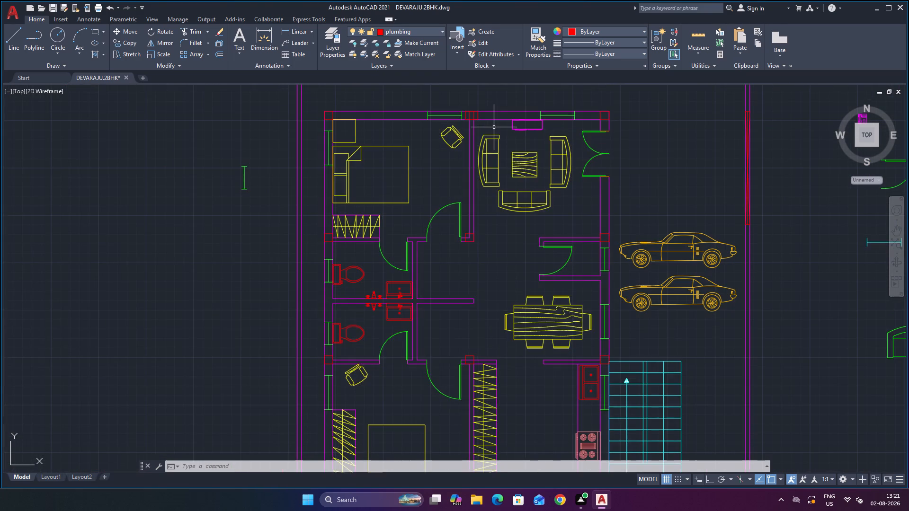
pyautogui.scroll(2, 494, 127)
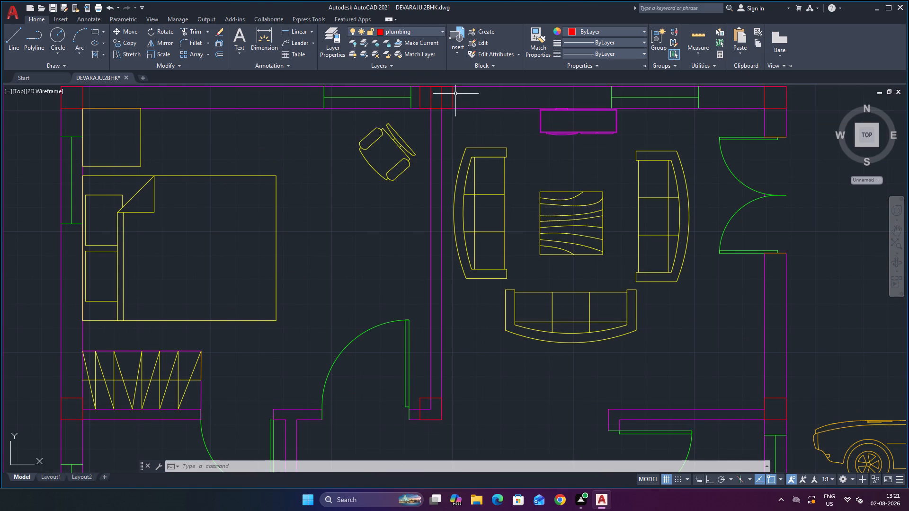
pyautogui.click(453, 94)
pyautogui.press('Delete')
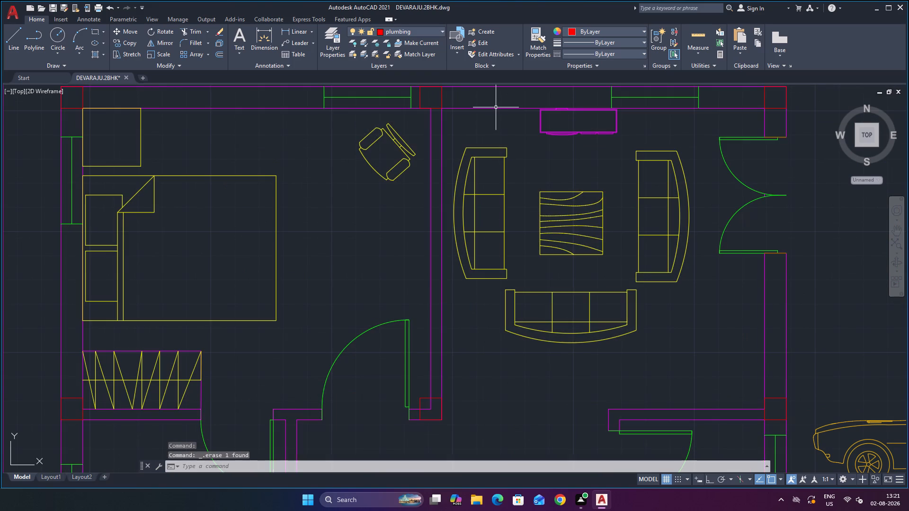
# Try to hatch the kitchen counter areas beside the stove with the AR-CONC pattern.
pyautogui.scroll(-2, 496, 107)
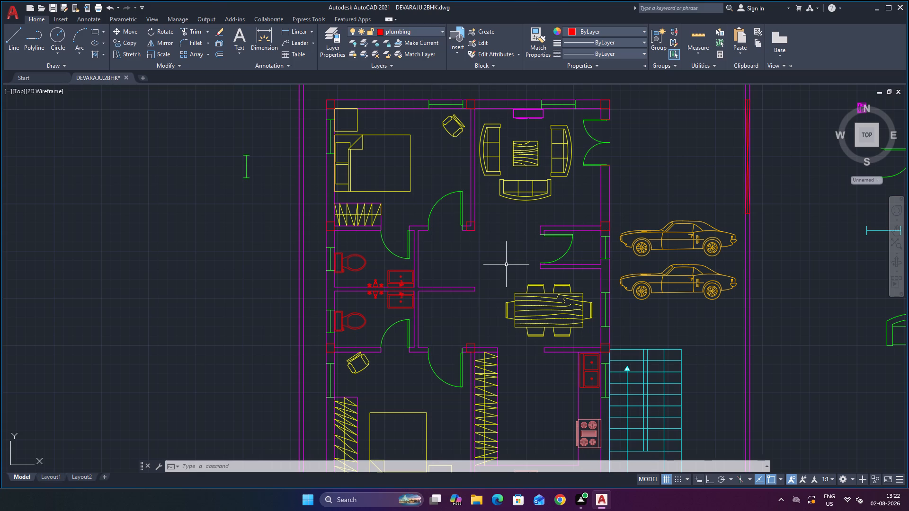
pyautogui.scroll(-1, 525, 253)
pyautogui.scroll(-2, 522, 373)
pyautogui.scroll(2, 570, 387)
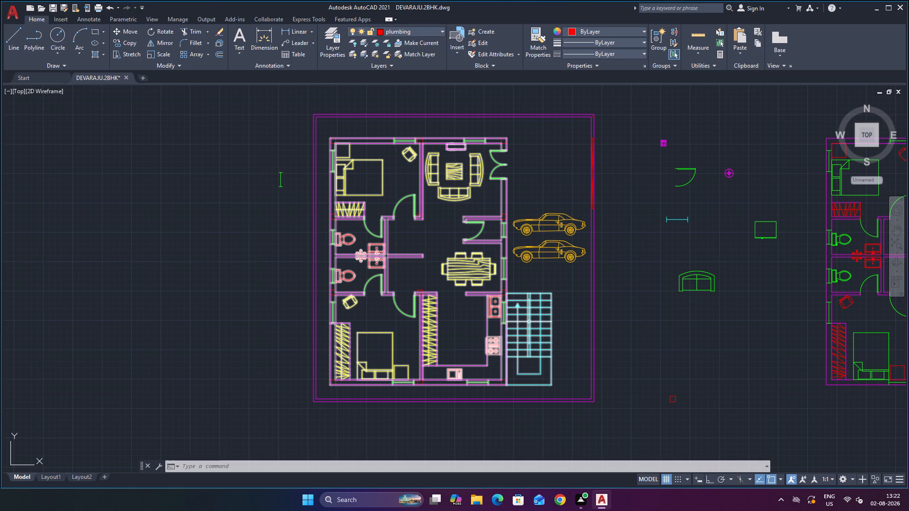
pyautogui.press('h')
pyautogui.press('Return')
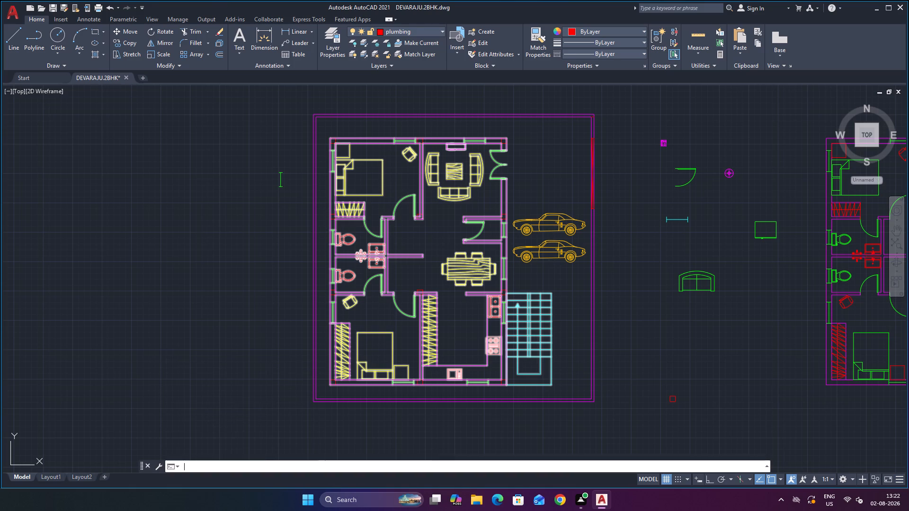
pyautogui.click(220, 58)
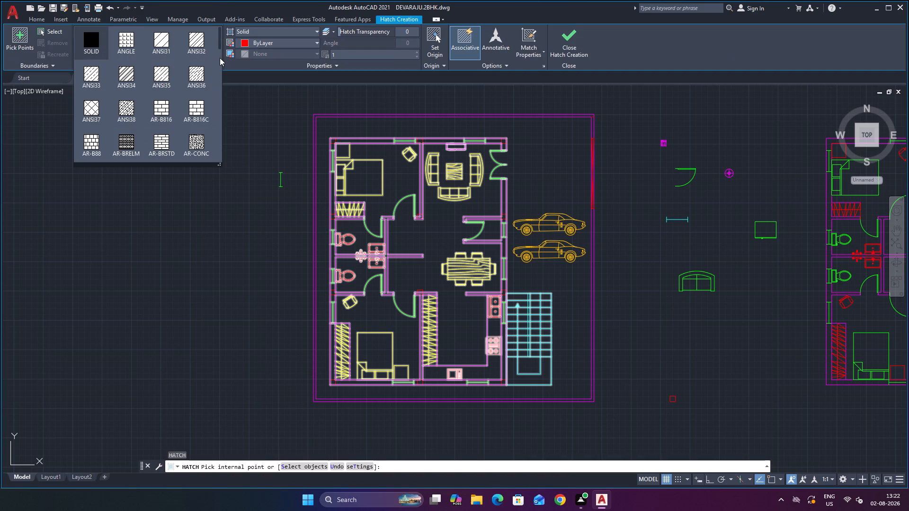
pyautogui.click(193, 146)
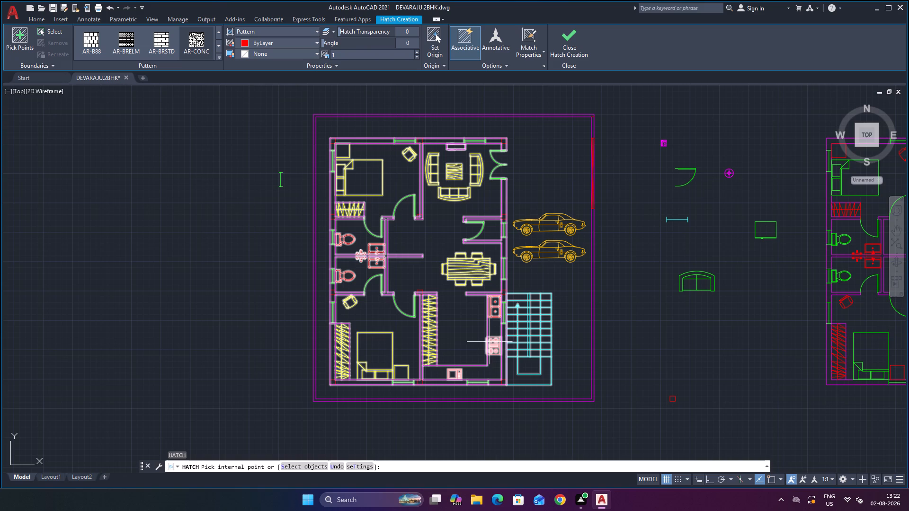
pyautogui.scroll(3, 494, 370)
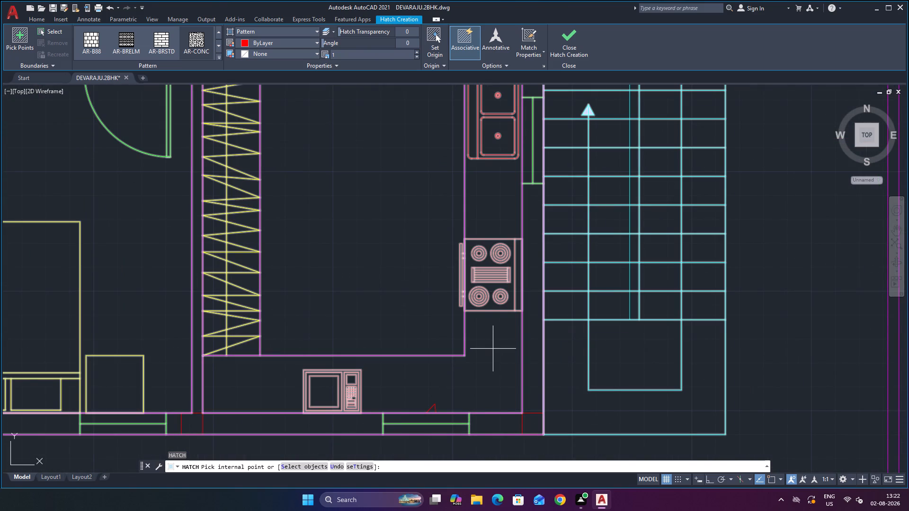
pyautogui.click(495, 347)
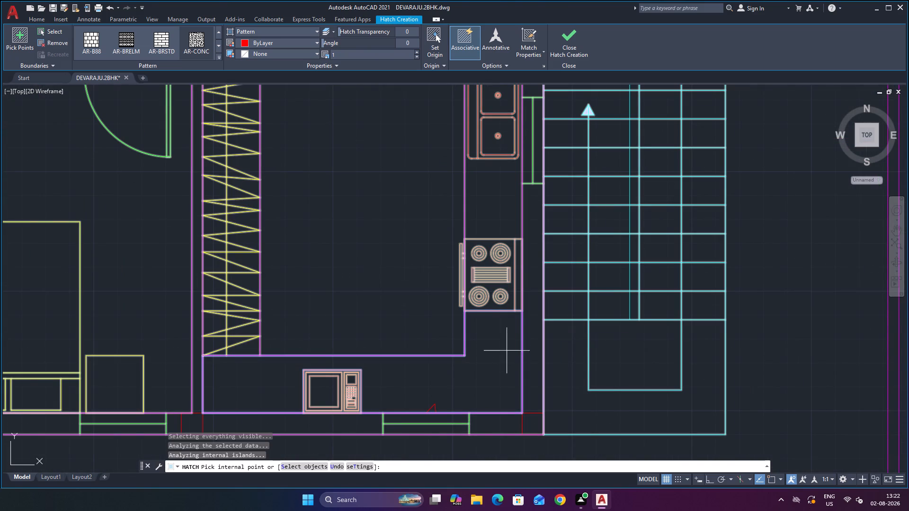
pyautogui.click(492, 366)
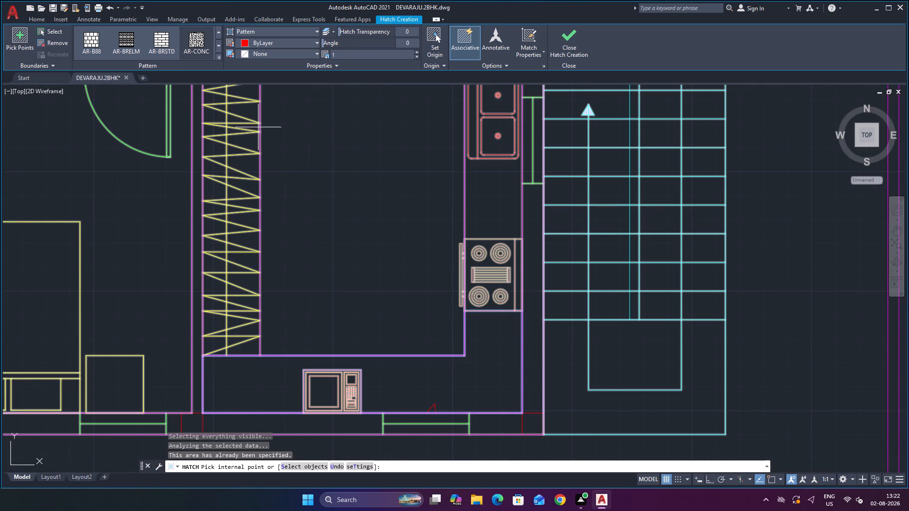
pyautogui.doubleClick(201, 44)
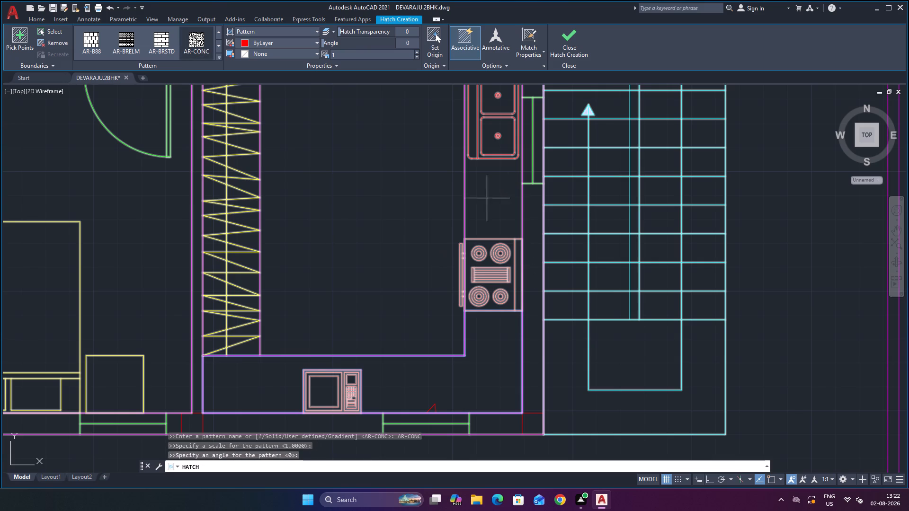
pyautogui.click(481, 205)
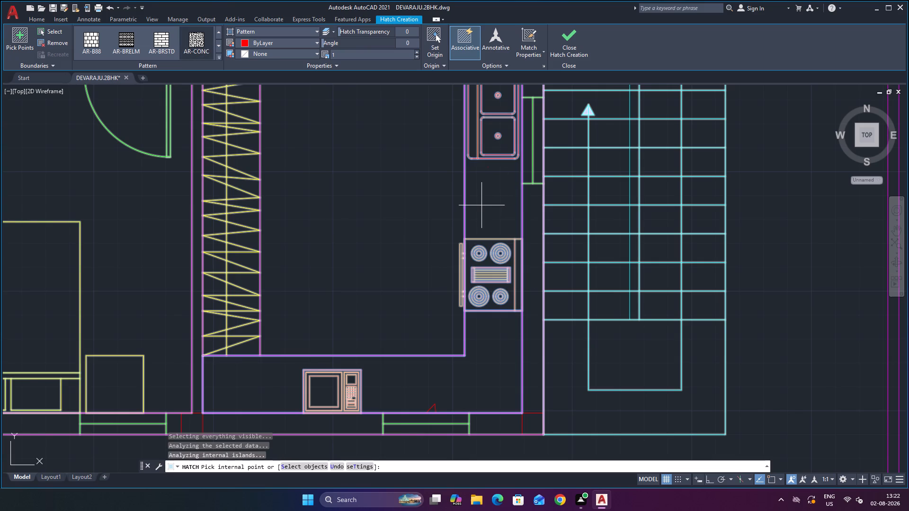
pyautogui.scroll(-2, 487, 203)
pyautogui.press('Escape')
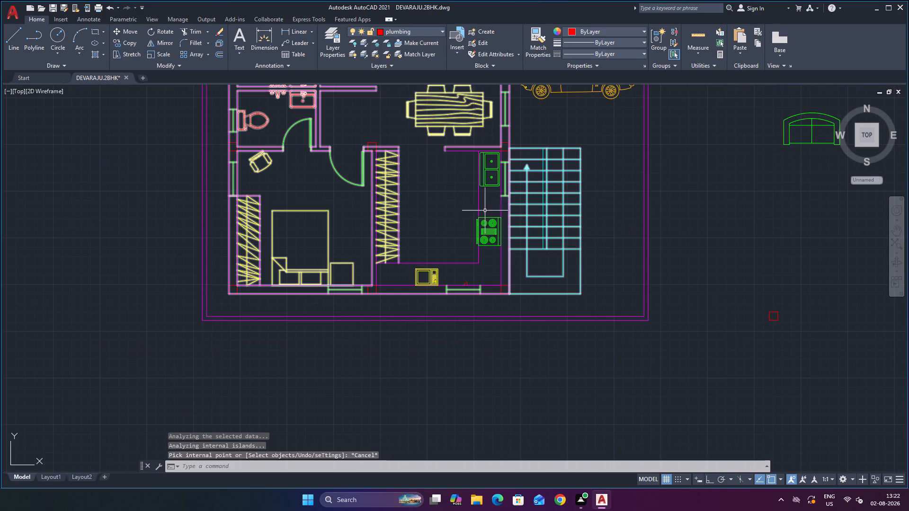
# Hatch the column square at the house's lower-left corner with the AR-CONC pattern, using the ByBlock colour.
pyautogui.press('h')
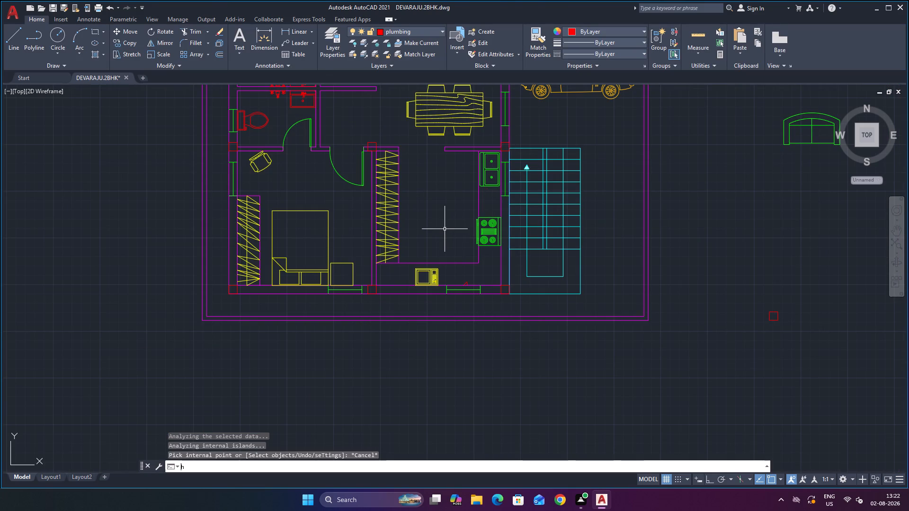
pyautogui.press('Return')
pyautogui.click(202, 38)
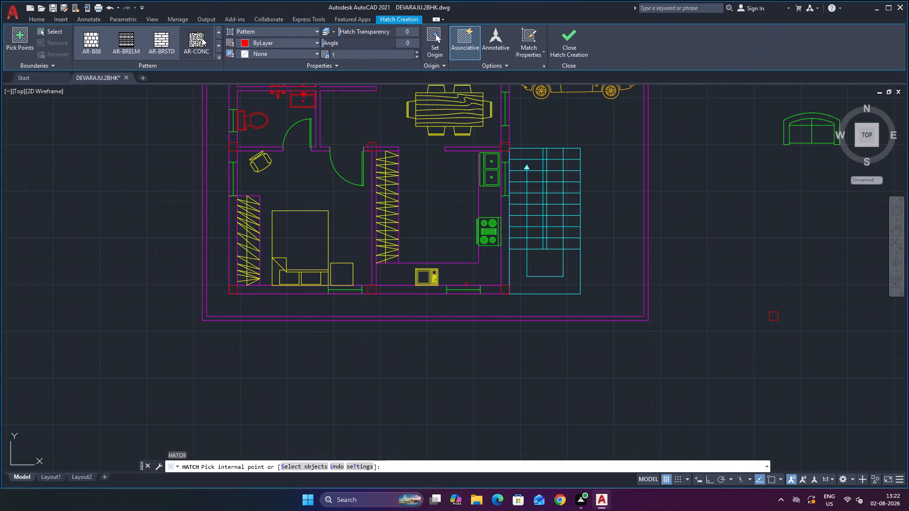
pyautogui.doubleClick(202, 38)
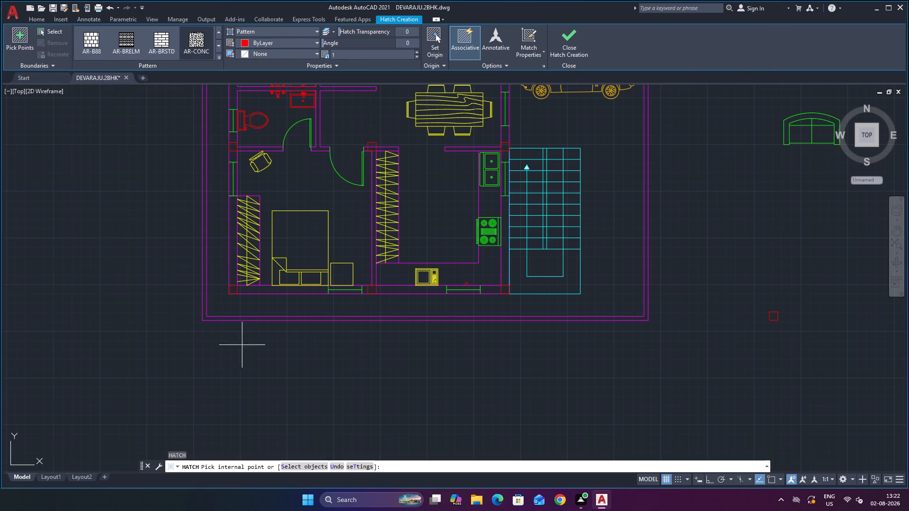
pyautogui.scroll(3, 241, 318)
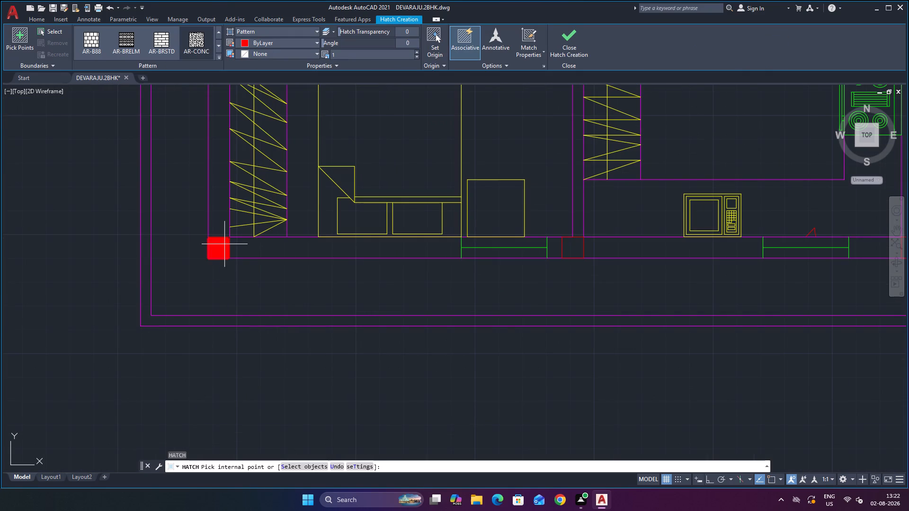
pyautogui.scroll(2, 218, 239)
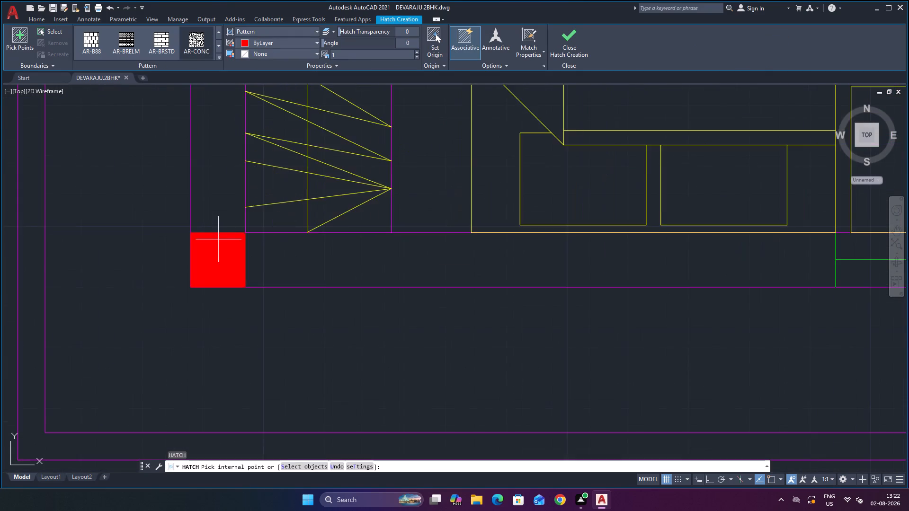
pyautogui.scroll(3, 218, 239)
pyautogui.scroll(-4, 220, 241)
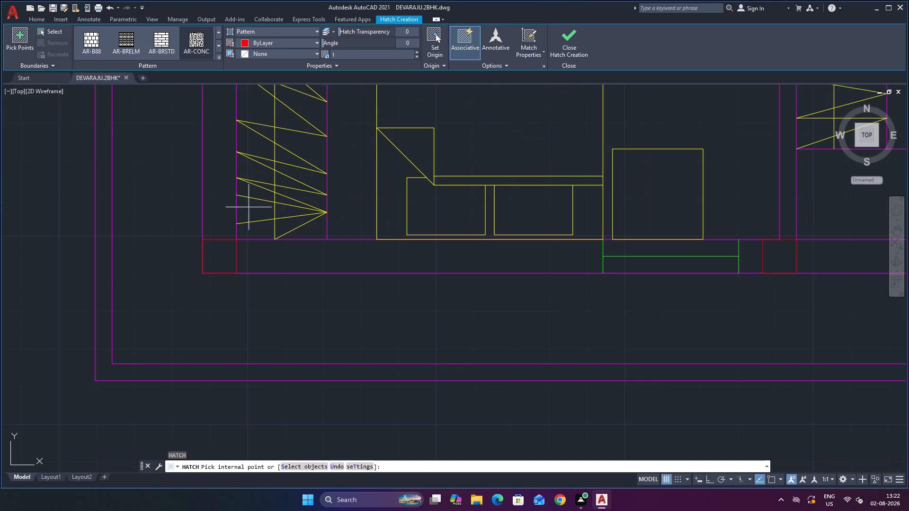
pyautogui.click(294, 39)
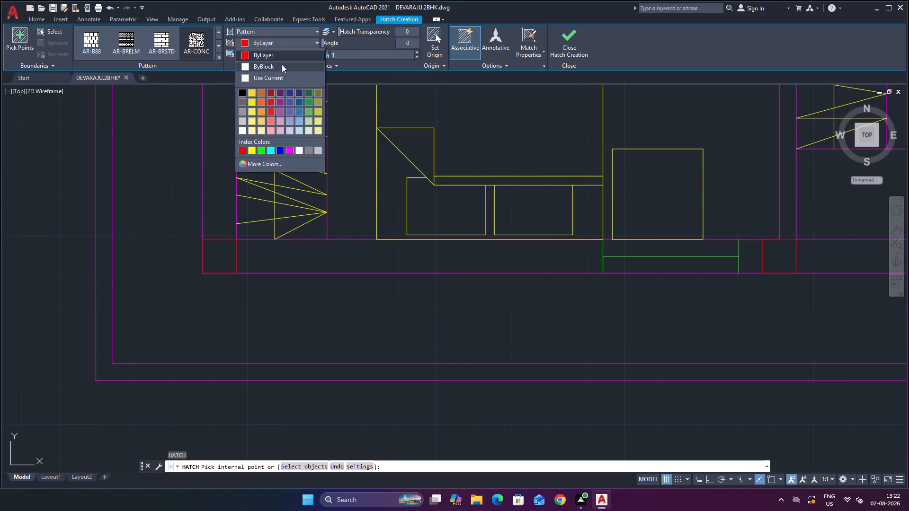
pyautogui.click(260, 64)
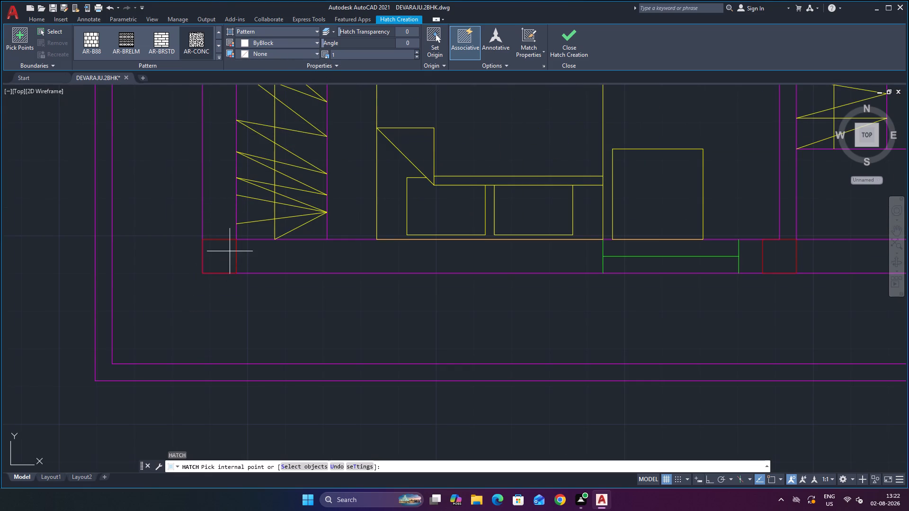
pyautogui.scroll(4, 232, 252)
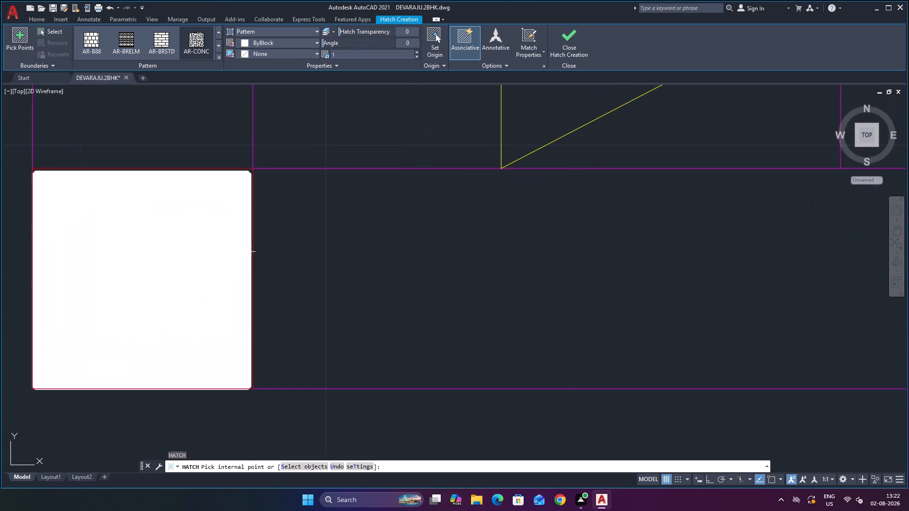
pyautogui.scroll(-3, 232, 252)
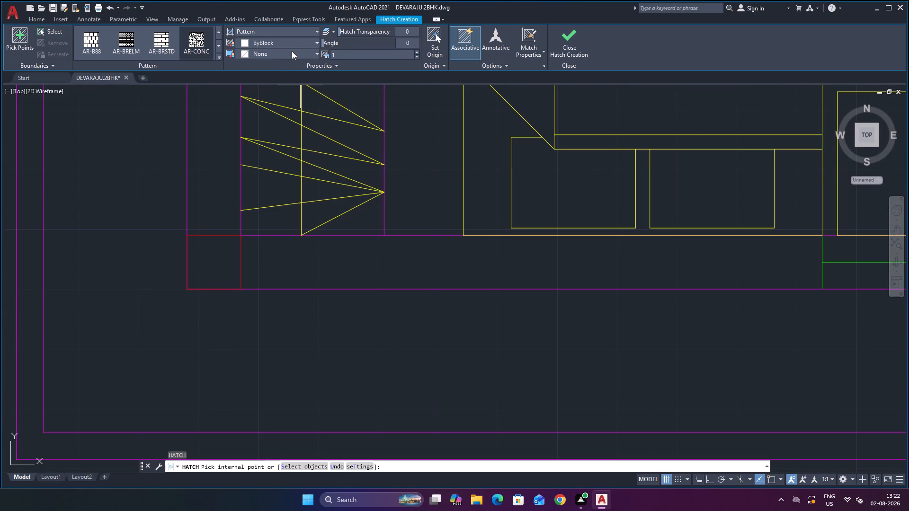
pyautogui.click(294, 51)
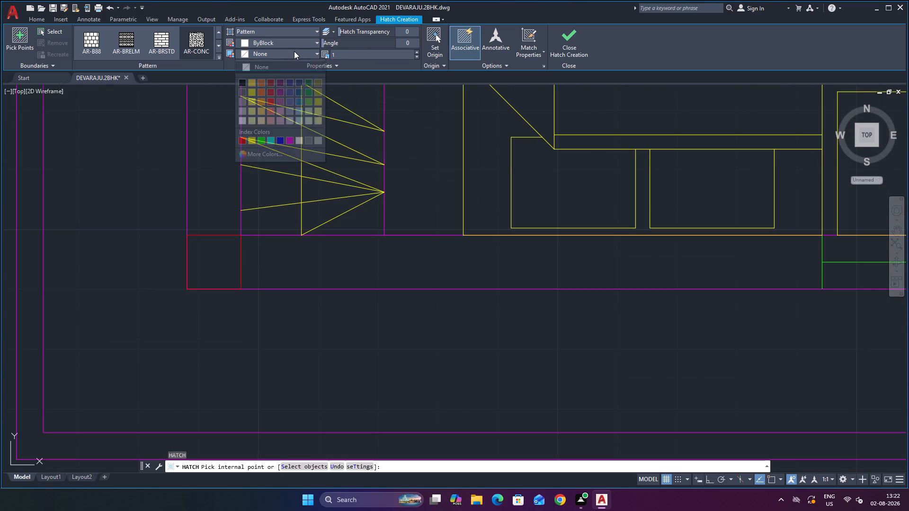
pyautogui.click(294, 51)
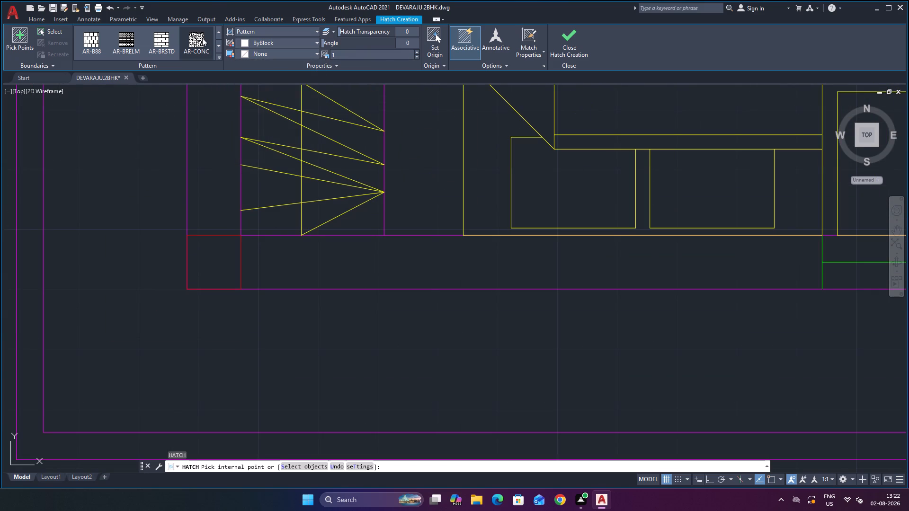
pyautogui.doubleClick(202, 38)
pyautogui.click(207, 265)
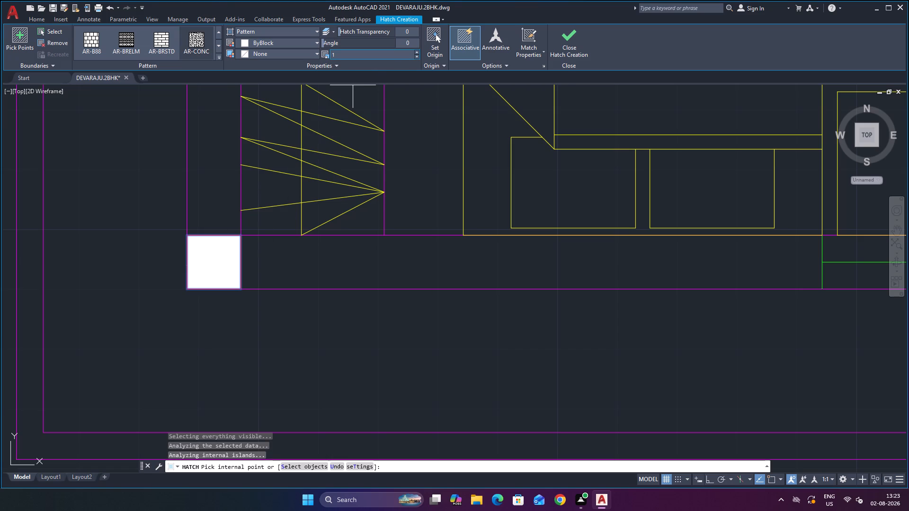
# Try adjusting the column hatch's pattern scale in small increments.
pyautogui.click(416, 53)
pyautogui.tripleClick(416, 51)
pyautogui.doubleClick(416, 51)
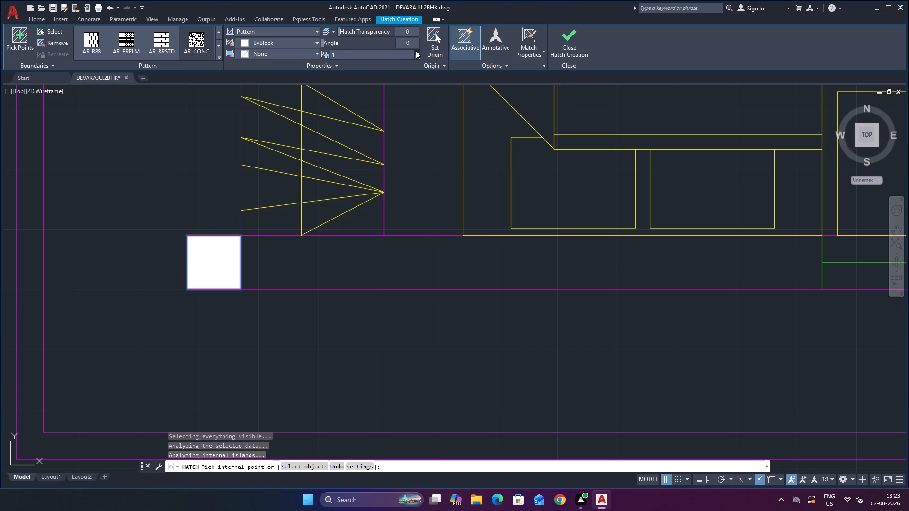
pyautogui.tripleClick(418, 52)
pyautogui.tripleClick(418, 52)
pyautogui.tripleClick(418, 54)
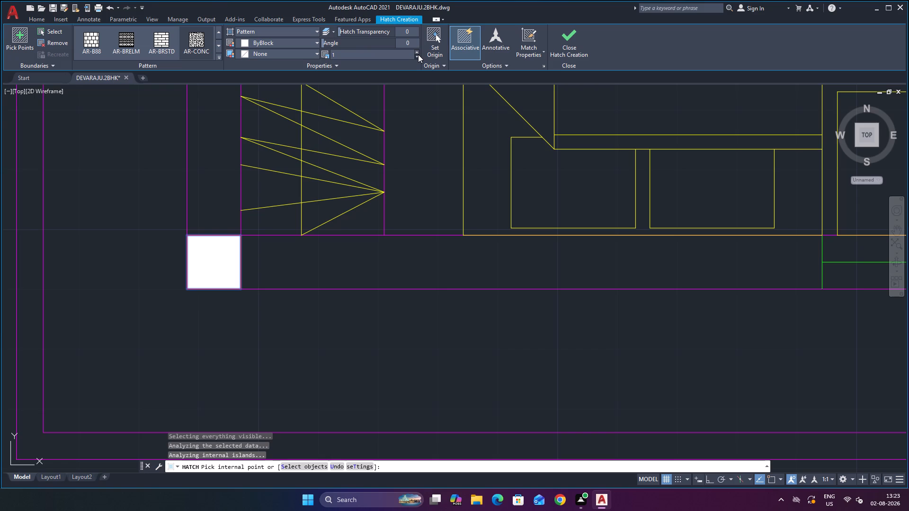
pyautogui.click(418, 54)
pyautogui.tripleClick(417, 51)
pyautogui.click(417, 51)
# Set the column hatch's transparency to 44.
pyautogui.moveTo(340, 32); pyautogui.dragTo(419, 37)
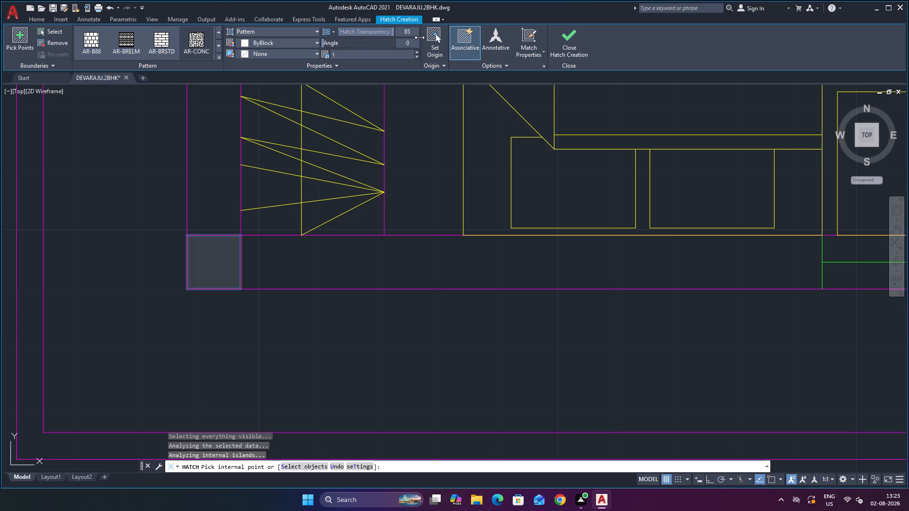
pyautogui.moveTo(419, 37); pyautogui.dragTo(380, 34)
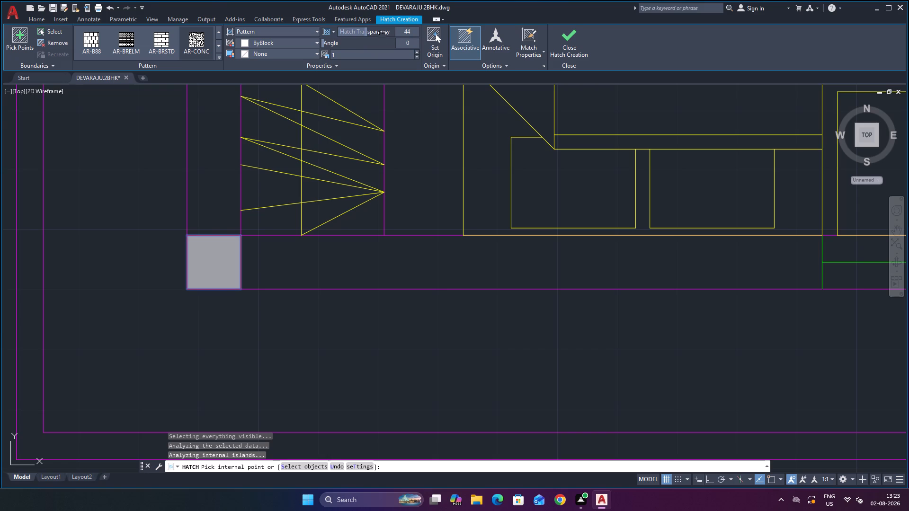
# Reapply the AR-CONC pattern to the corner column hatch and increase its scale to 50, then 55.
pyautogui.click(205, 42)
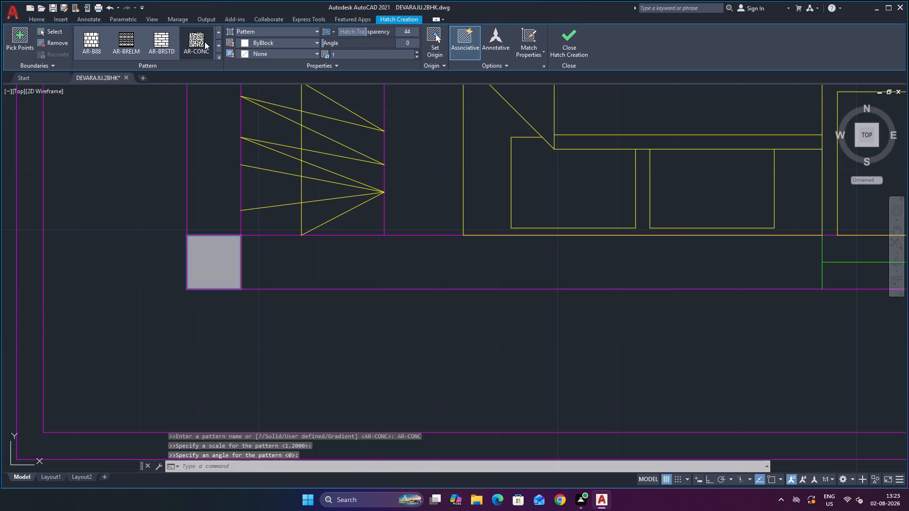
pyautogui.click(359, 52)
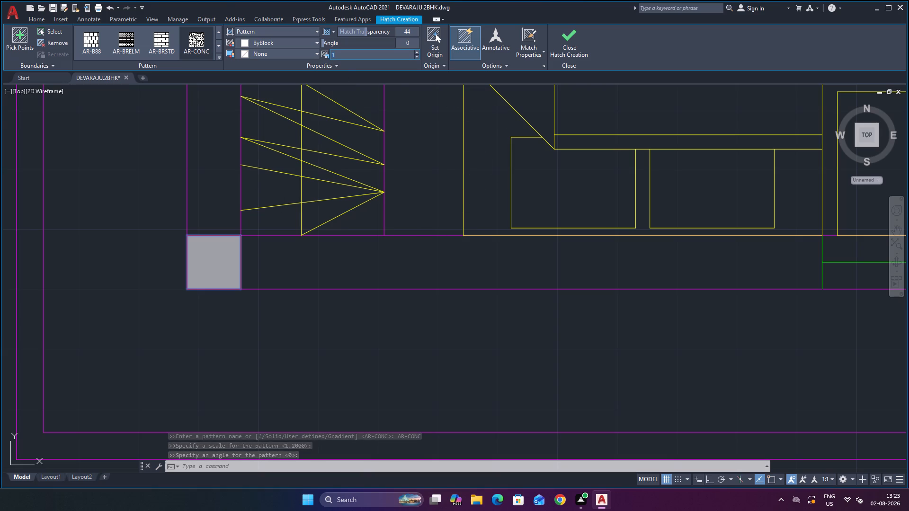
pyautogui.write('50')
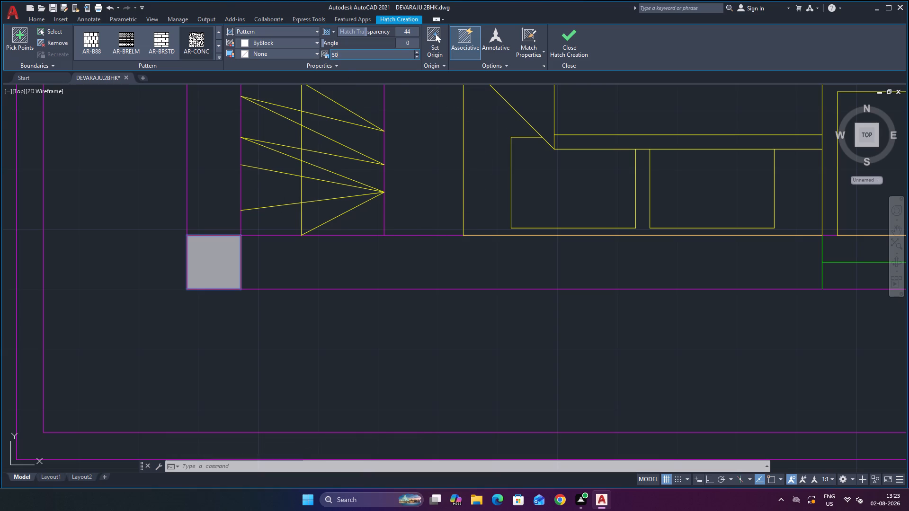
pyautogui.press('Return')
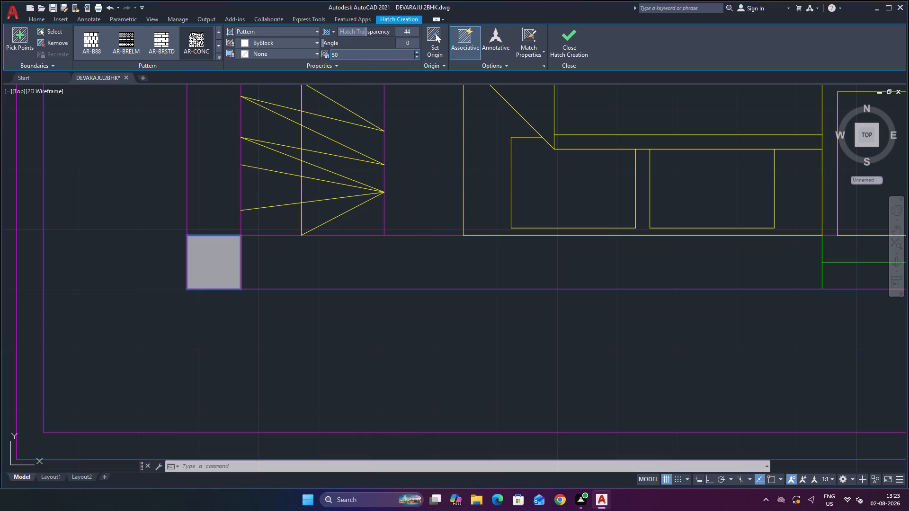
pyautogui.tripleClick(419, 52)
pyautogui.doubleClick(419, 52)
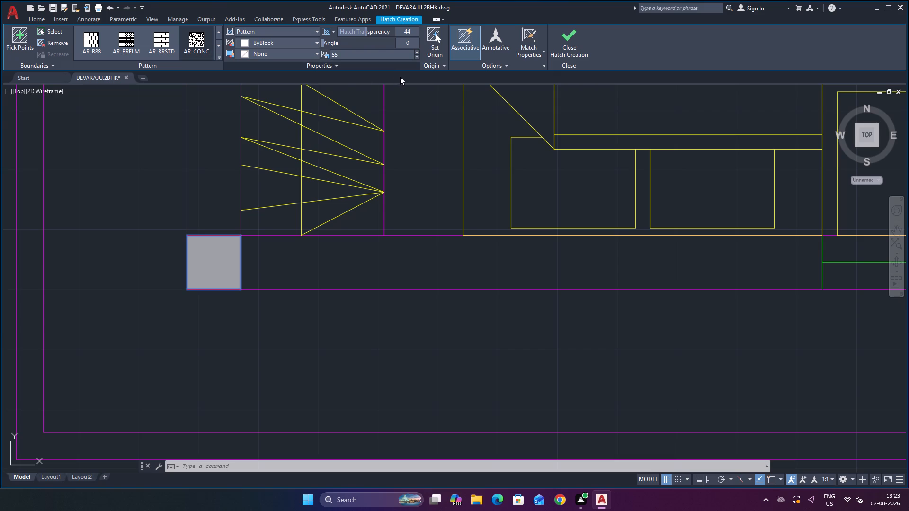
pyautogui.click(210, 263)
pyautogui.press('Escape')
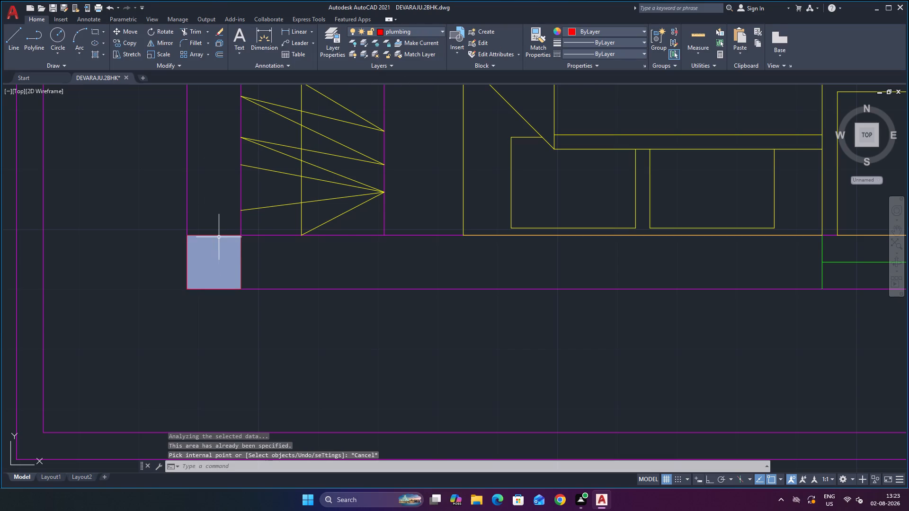
# Erase the hatch from the column square at the house's lower-left corner.
pyautogui.click(227, 262)
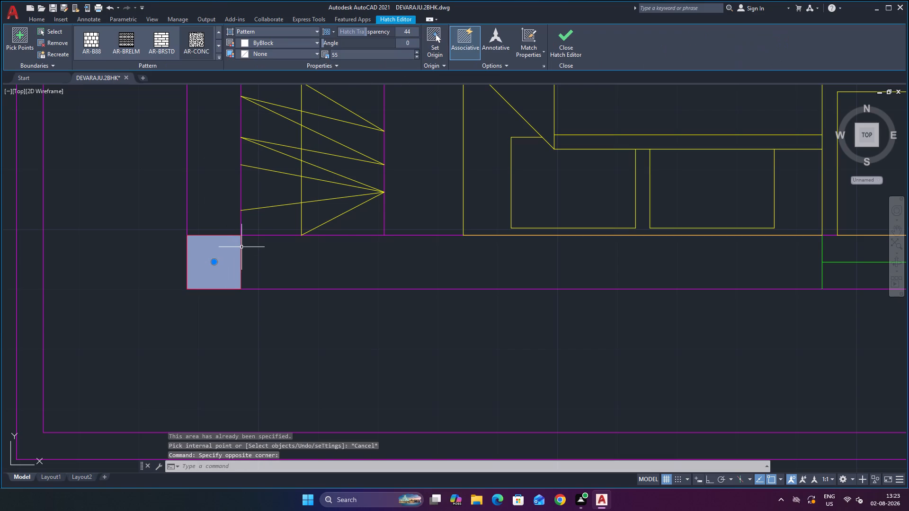
pyautogui.rightClick(212, 260)
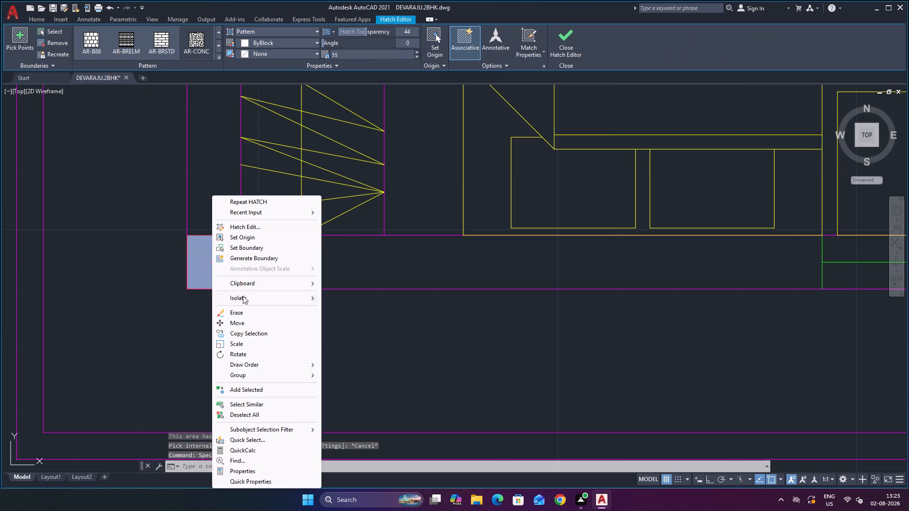
pyautogui.click(249, 314)
# Delete the stray red hatch fragment above the kitchen's bottom-wall window.
pyautogui.scroll(-3, 276, 276)
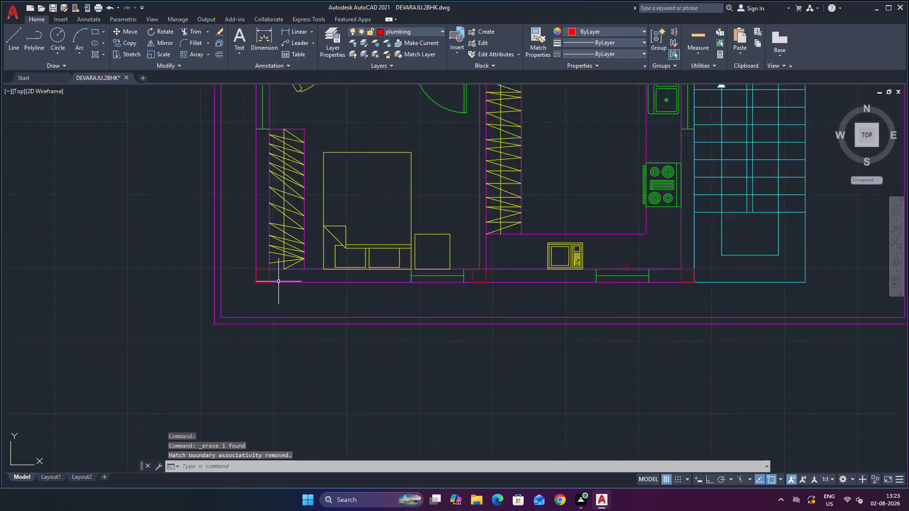
pyautogui.scroll(-1, 278, 282)
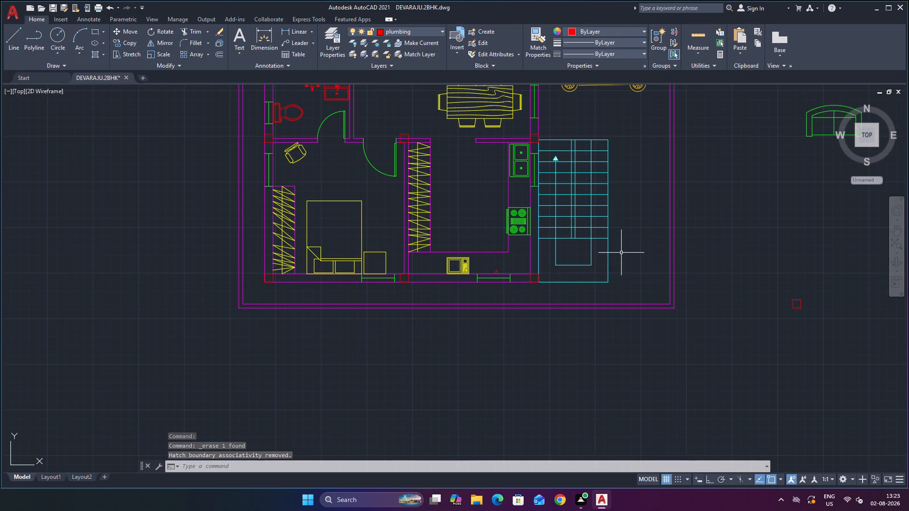
pyautogui.scroll(3, 545, 278)
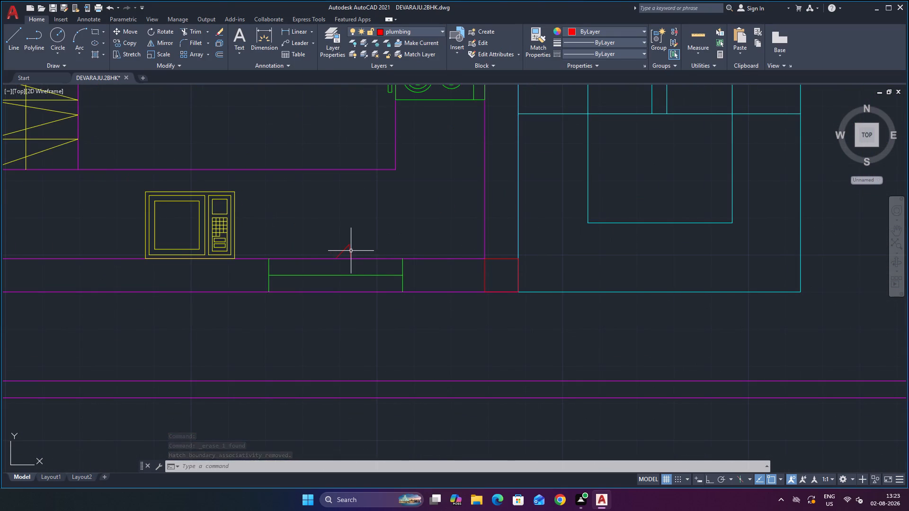
pyautogui.click(346, 248)
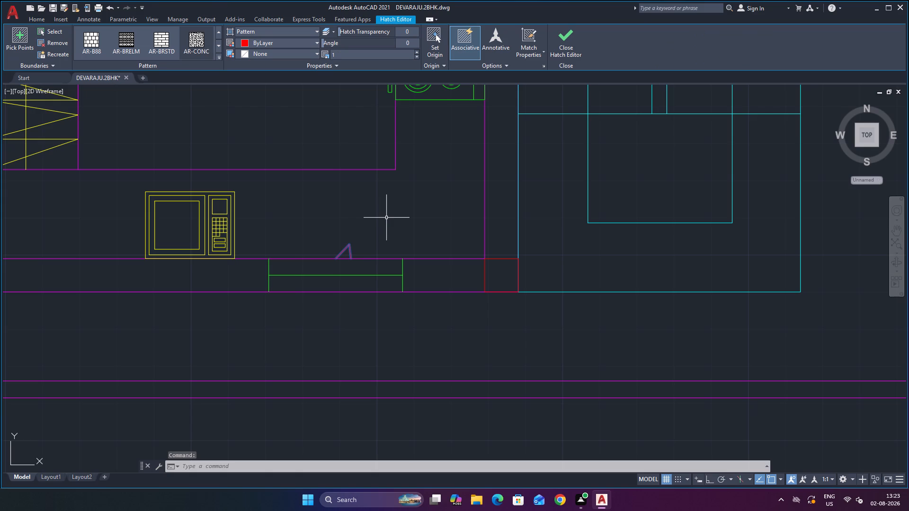
pyautogui.press('Delete')
pyautogui.scroll(-2, 386, 218)
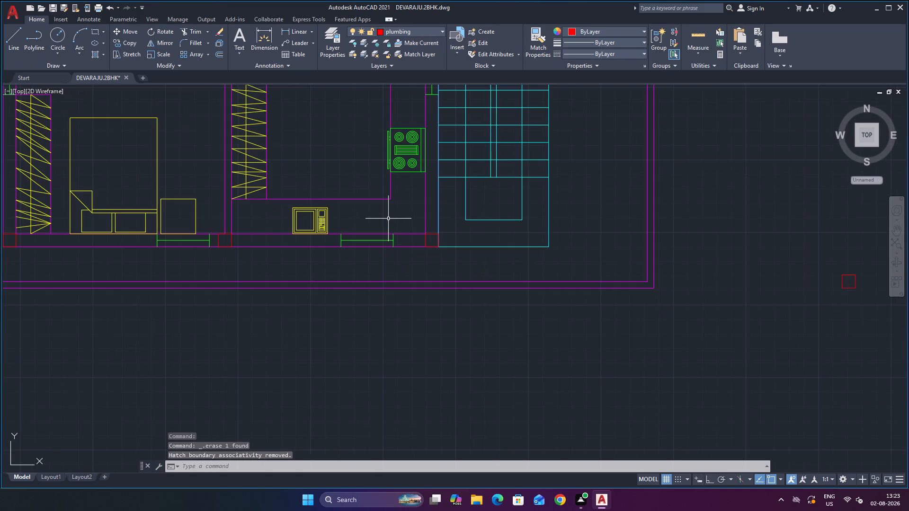
pyautogui.scroll(-2, 388, 219)
pyautogui.press('Escape')
pyautogui.press('Escape')
pyautogui.press('Escape')
pyautogui.press('Escape')
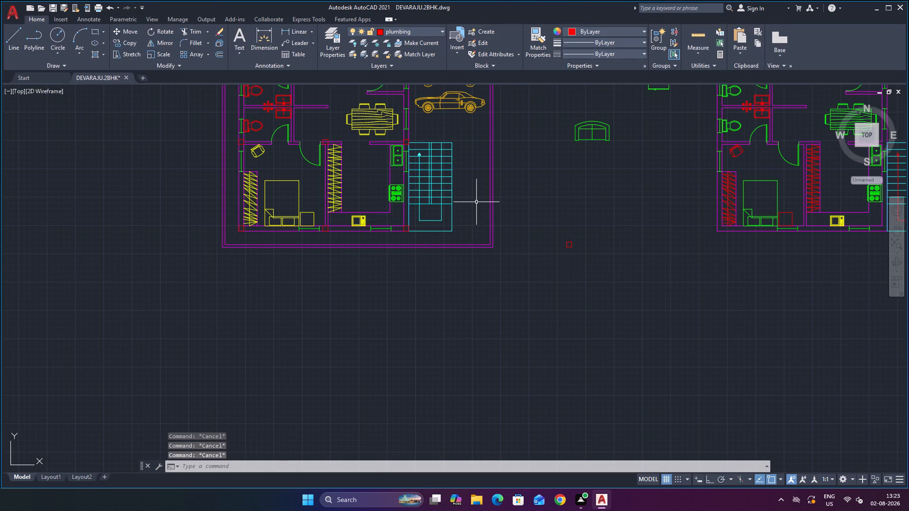
# Ungroup the house floor plan inside the compound wall.
pyautogui.scroll(3, 393, 182)
pyautogui.scroll(-2, 396, 182)
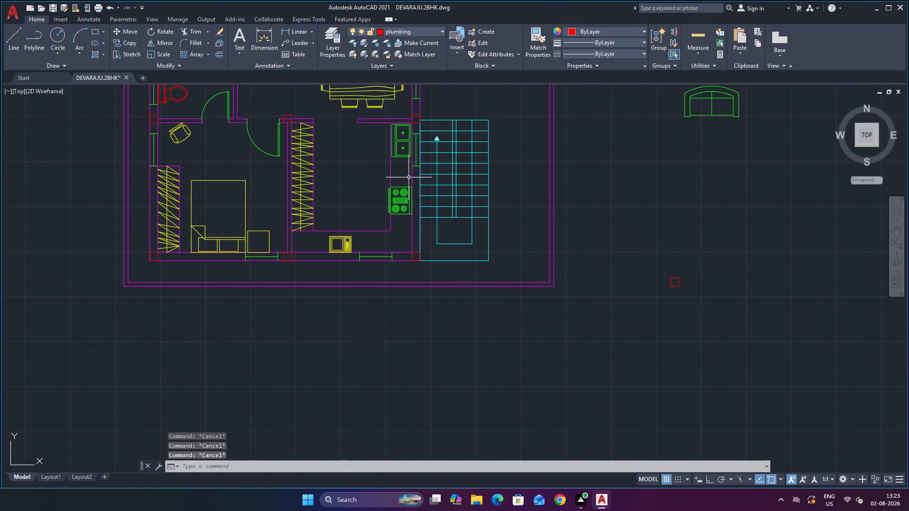
pyautogui.click(412, 172)
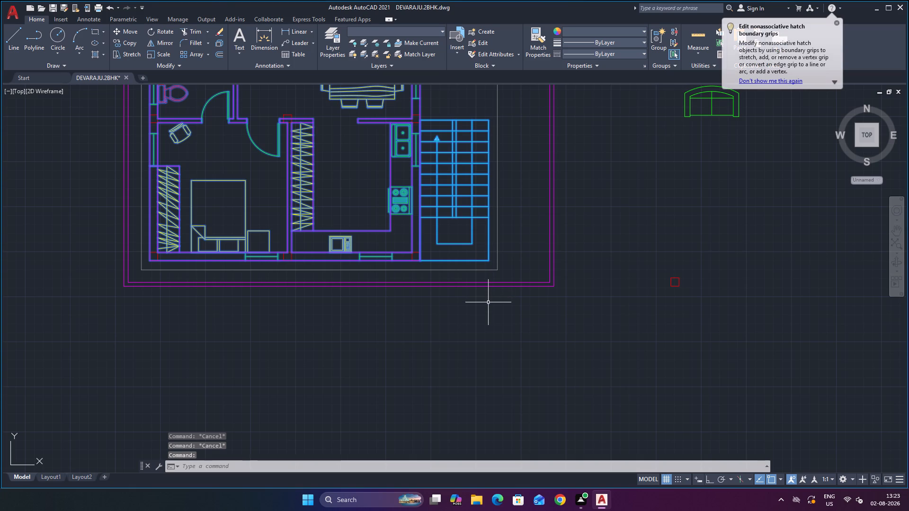
pyautogui.write('ung')
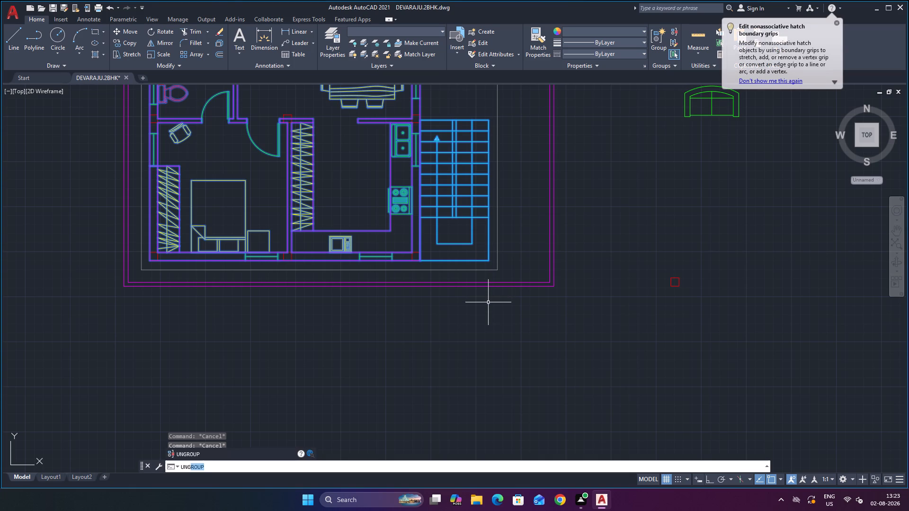
pyautogui.press('Return')
# Set up a new hatch with the AR-CONC pattern at scale 1.
pyautogui.scroll(-2, 496, 308)
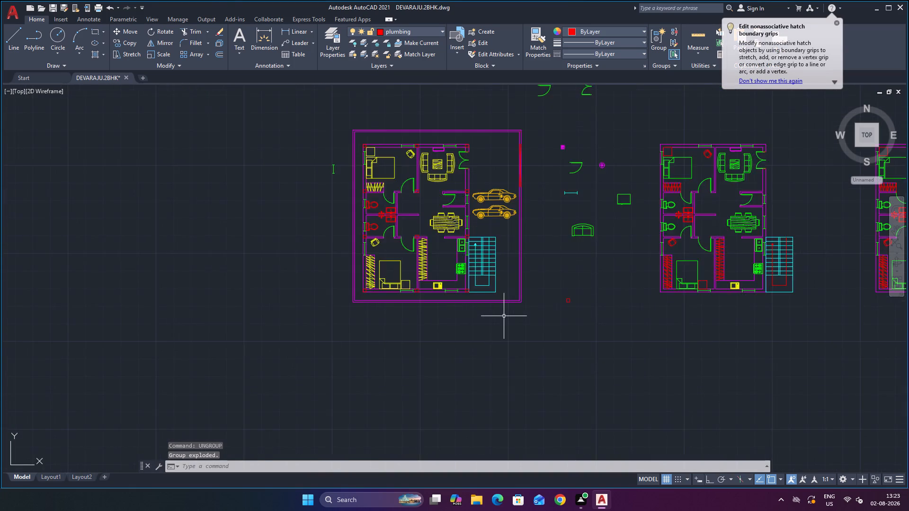
pyautogui.scroll(-1, 504, 316)
pyautogui.scroll(1, 544, 271)
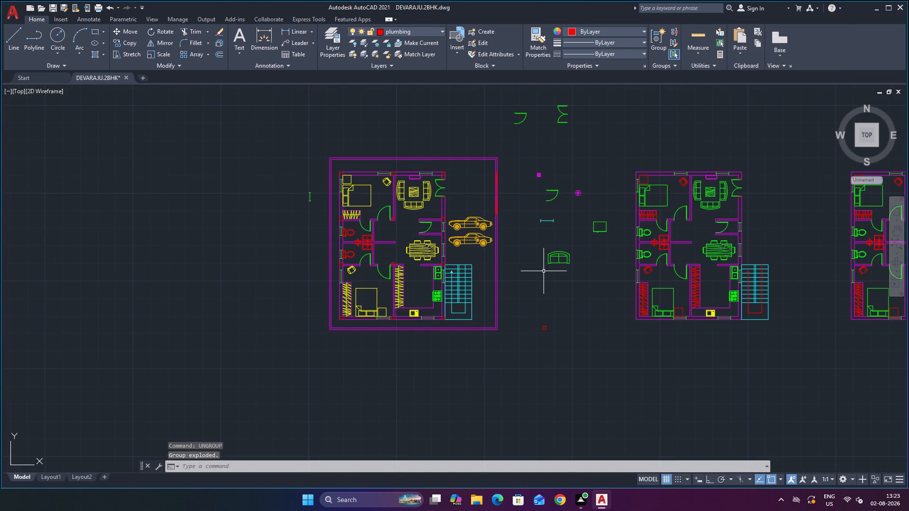
pyautogui.scroll(2, 487, 248)
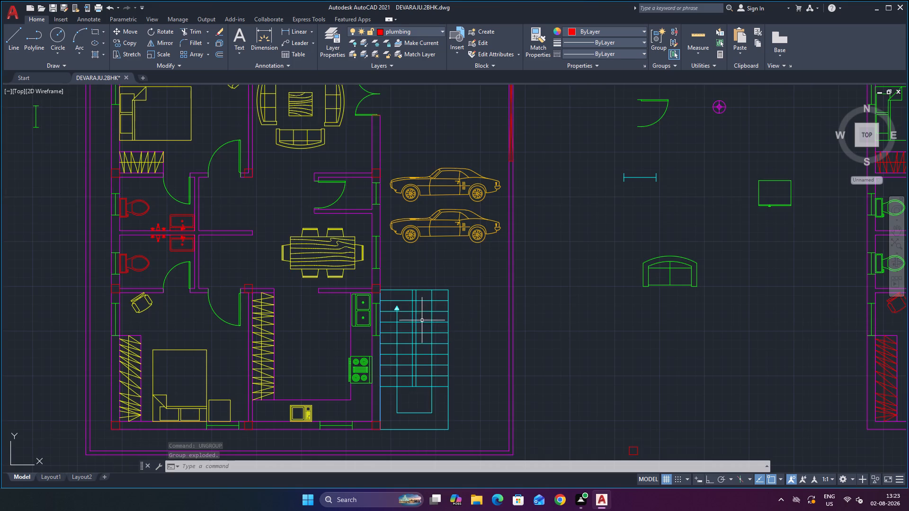
pyautogui.scroll(-2, 454, 300)
pyautogui.scroll(3, 432, 359)
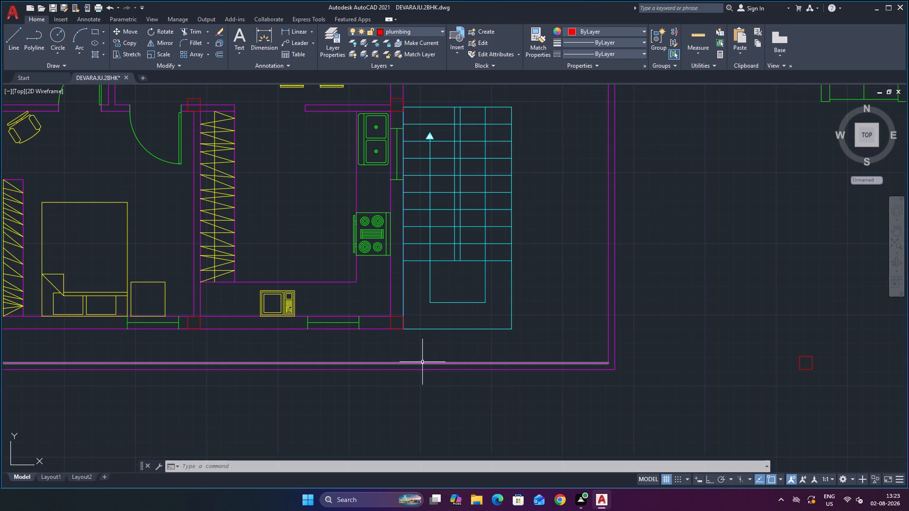
pyautogui.press('h')
pyautogui.press('Return')
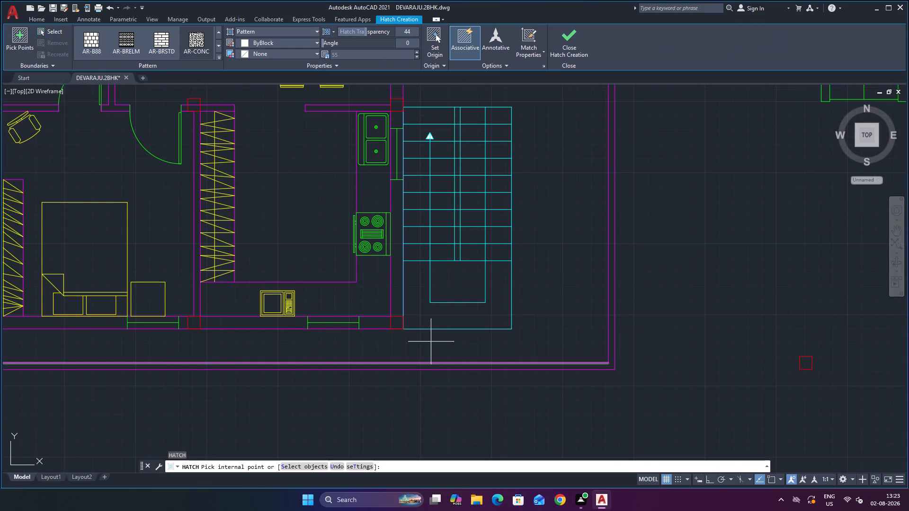
pyautogui.click(196, 45)
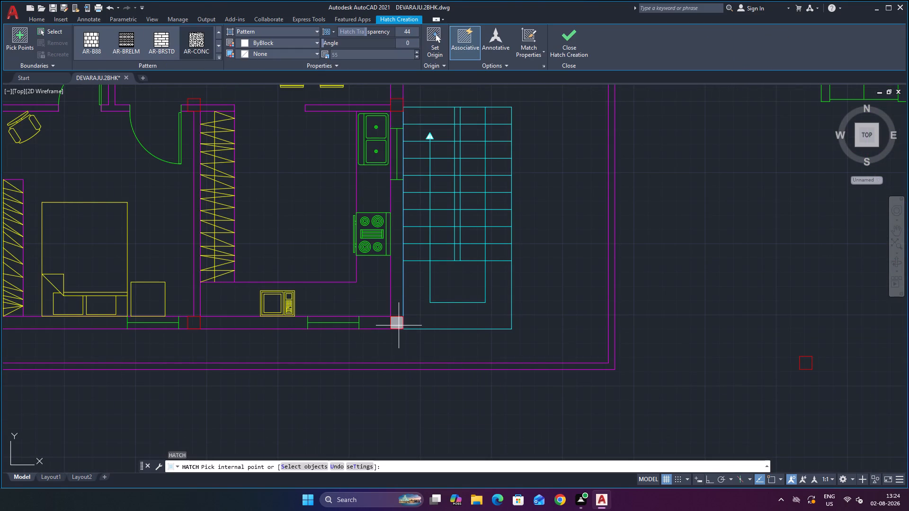
pyautogui.scroll(4, 399, 326)
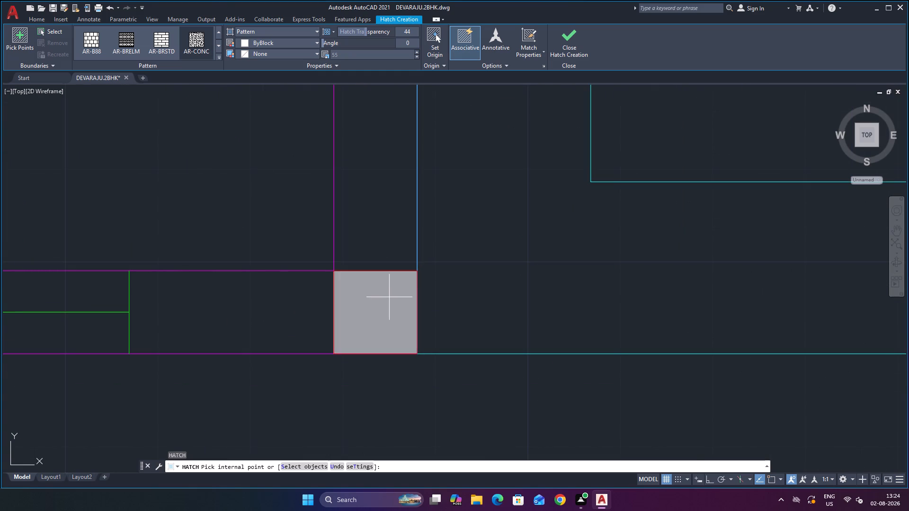
pyautogui.scroll(-2, 389, 297)
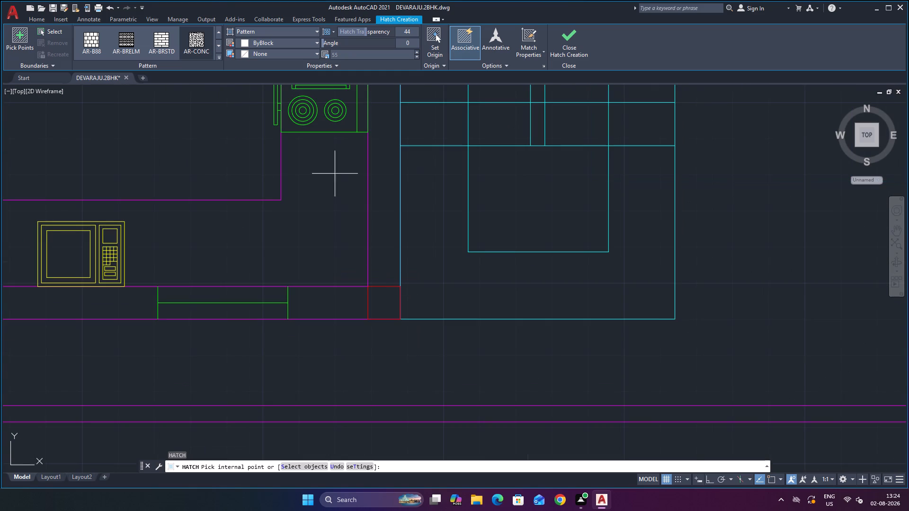
pyautogui.doubleClick(197, 44)
pyautogui.click(398, 55)
pyautogui.press('BackSpace')
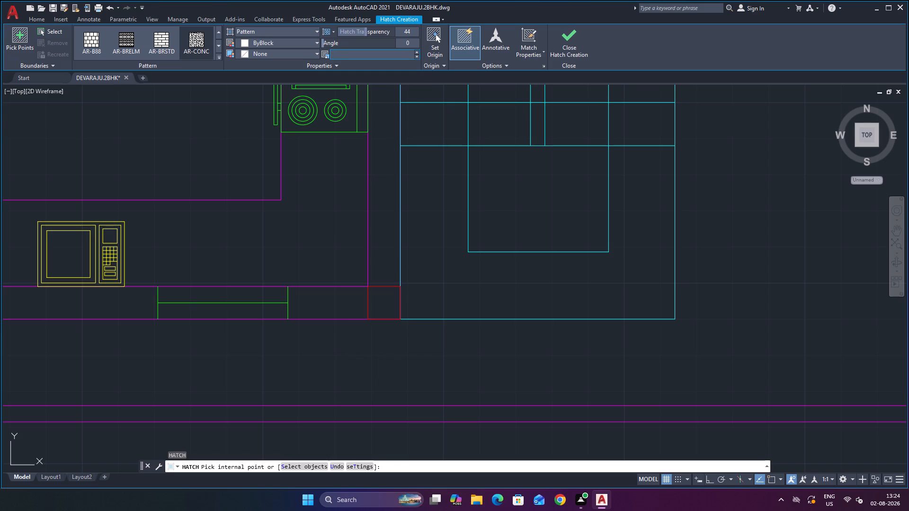
pyautogui.press('1')
pyautogui.click(197, 33)
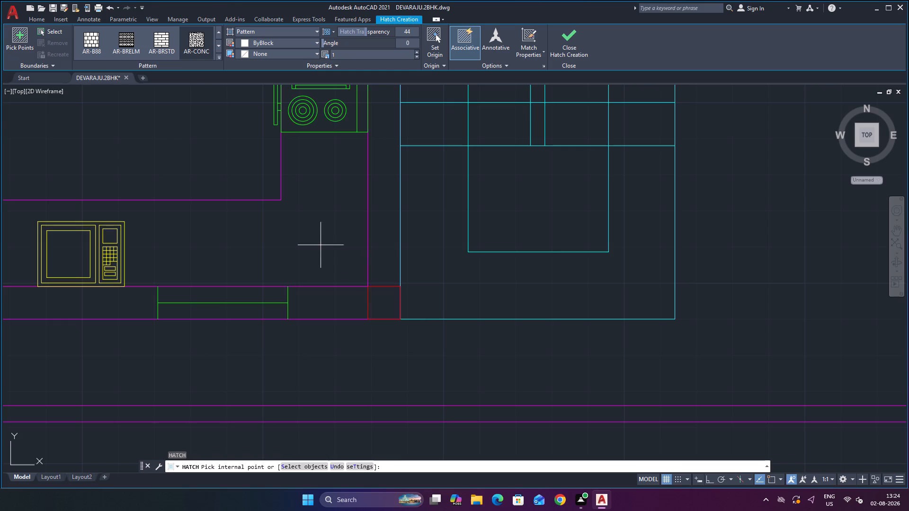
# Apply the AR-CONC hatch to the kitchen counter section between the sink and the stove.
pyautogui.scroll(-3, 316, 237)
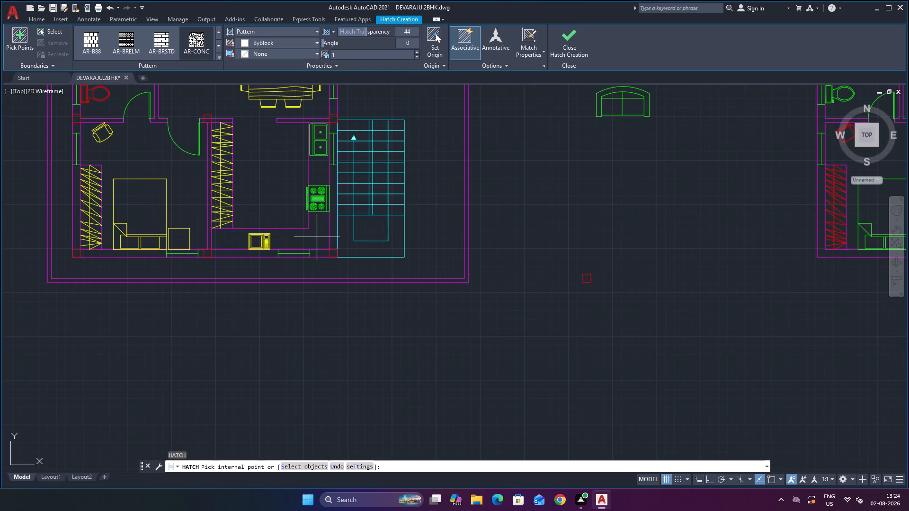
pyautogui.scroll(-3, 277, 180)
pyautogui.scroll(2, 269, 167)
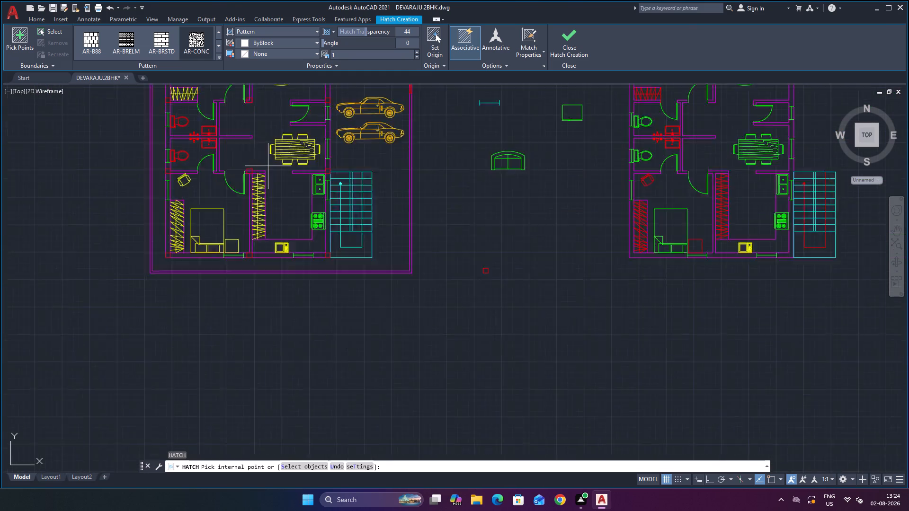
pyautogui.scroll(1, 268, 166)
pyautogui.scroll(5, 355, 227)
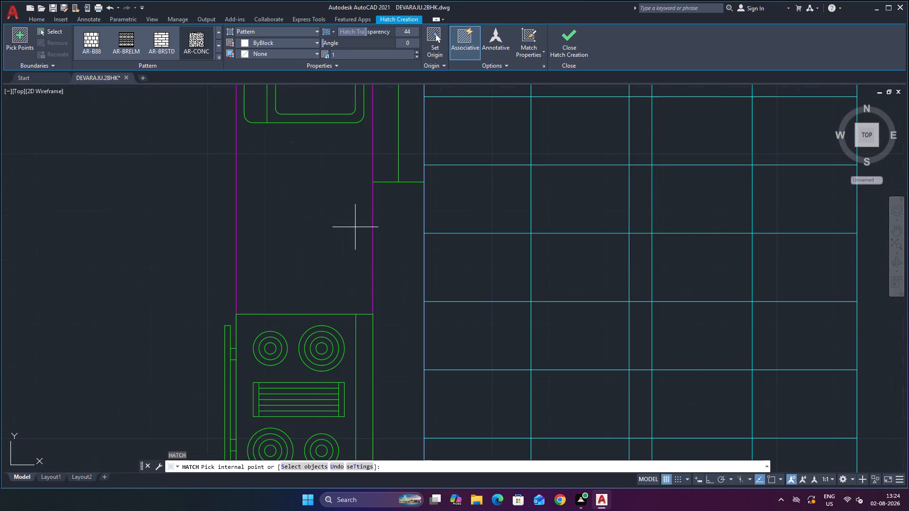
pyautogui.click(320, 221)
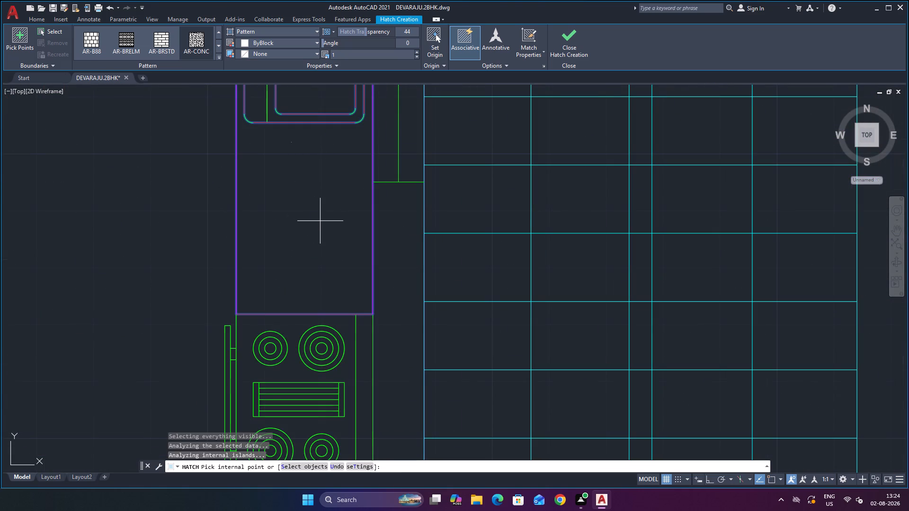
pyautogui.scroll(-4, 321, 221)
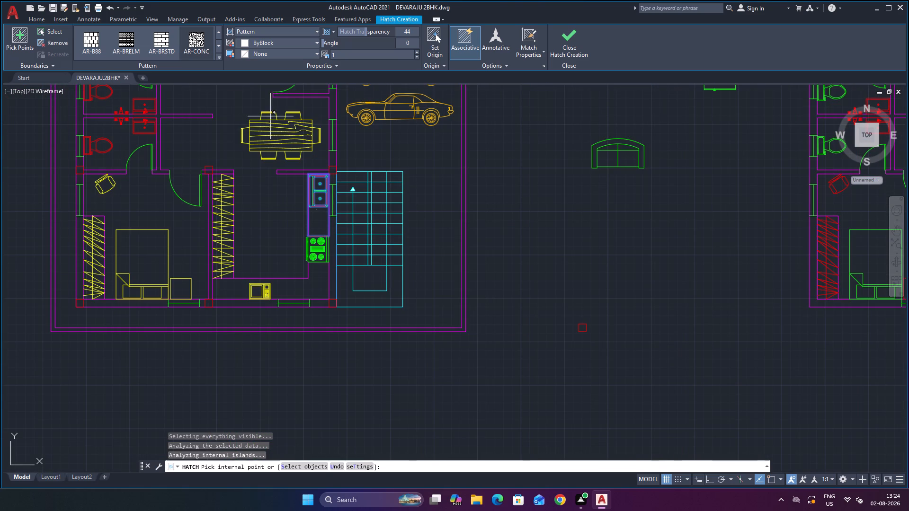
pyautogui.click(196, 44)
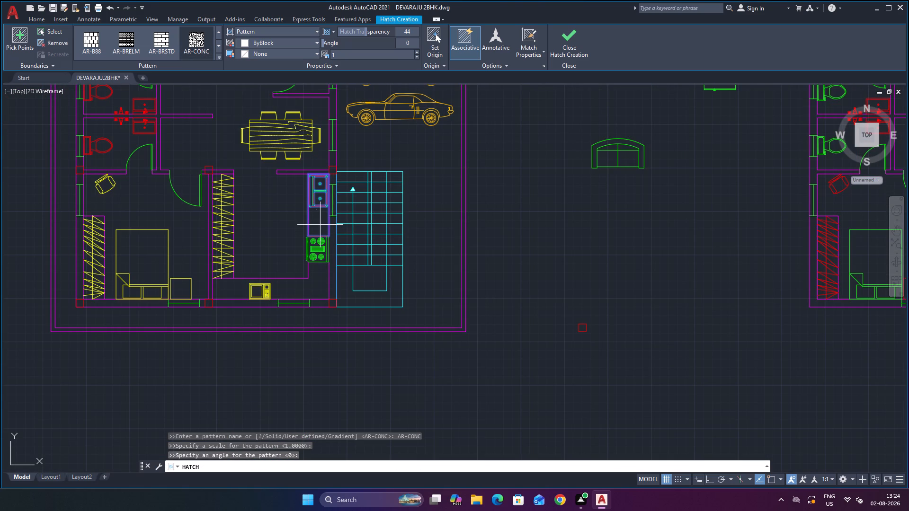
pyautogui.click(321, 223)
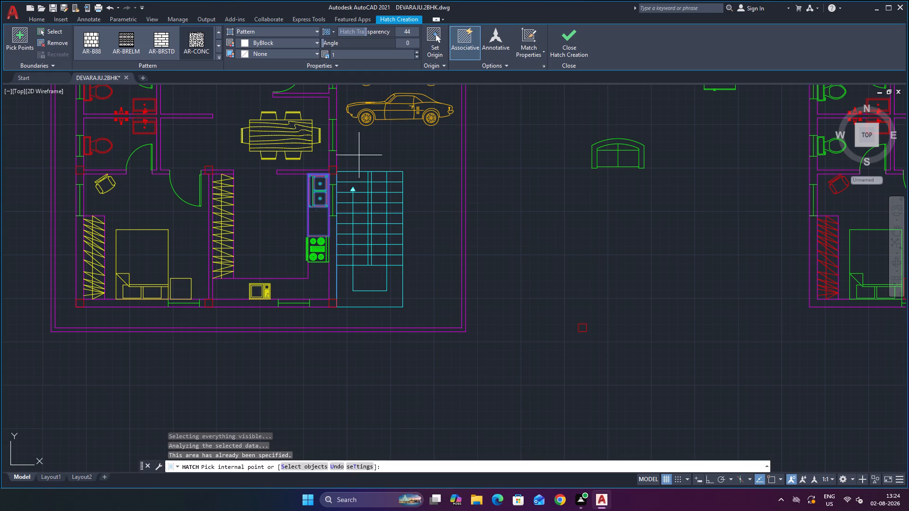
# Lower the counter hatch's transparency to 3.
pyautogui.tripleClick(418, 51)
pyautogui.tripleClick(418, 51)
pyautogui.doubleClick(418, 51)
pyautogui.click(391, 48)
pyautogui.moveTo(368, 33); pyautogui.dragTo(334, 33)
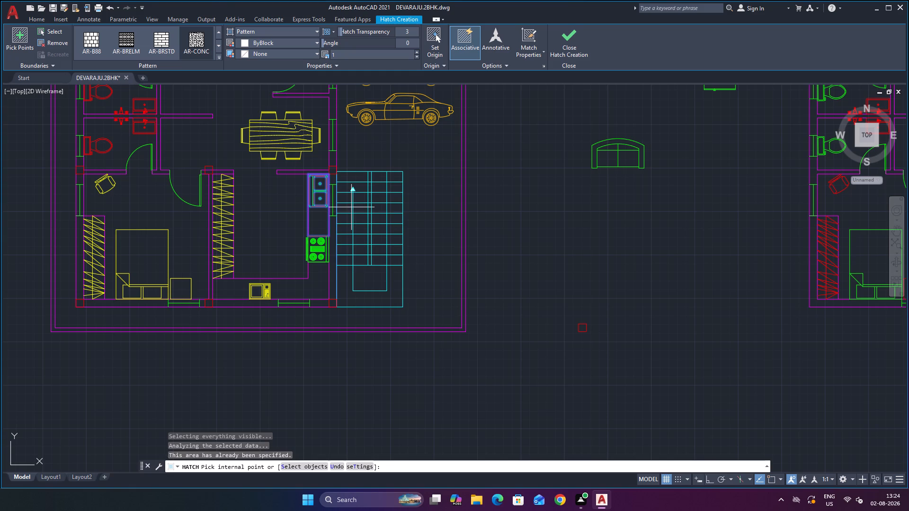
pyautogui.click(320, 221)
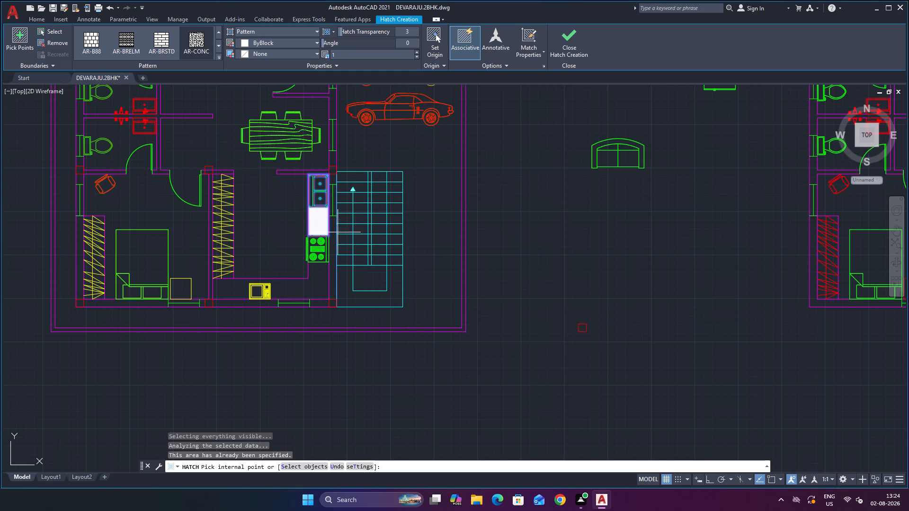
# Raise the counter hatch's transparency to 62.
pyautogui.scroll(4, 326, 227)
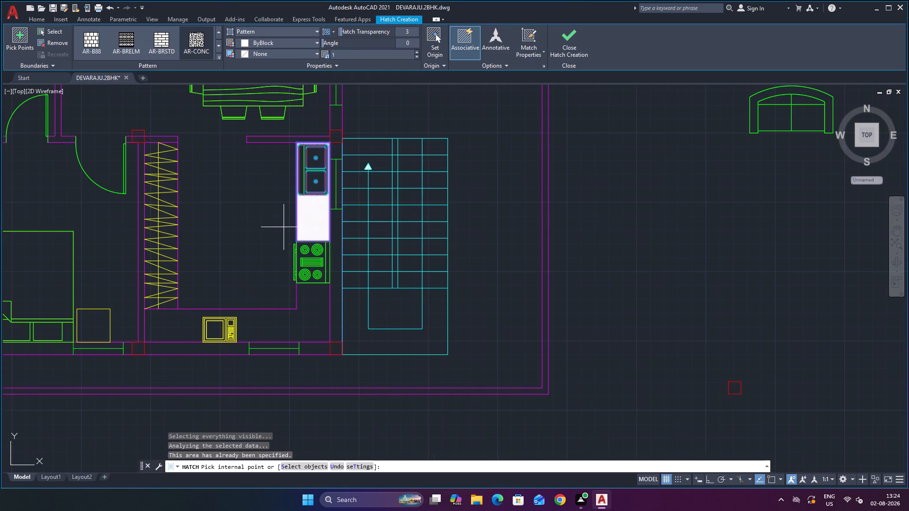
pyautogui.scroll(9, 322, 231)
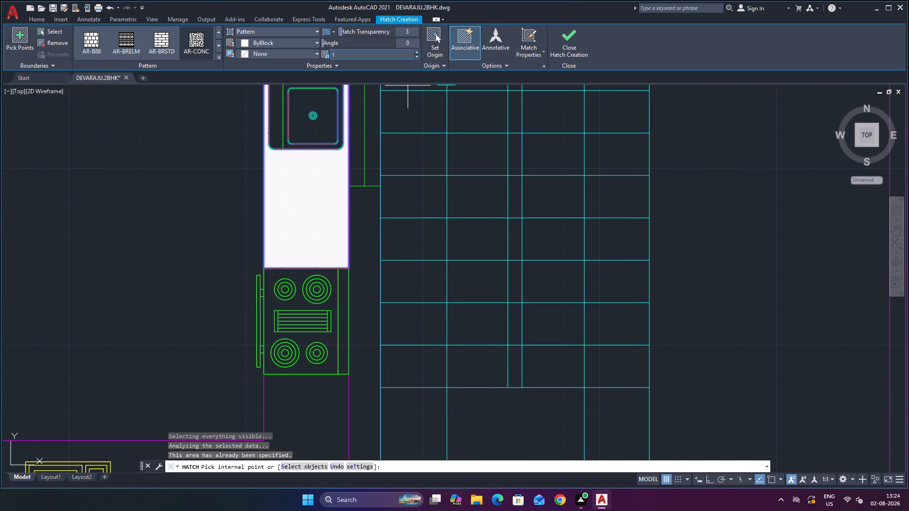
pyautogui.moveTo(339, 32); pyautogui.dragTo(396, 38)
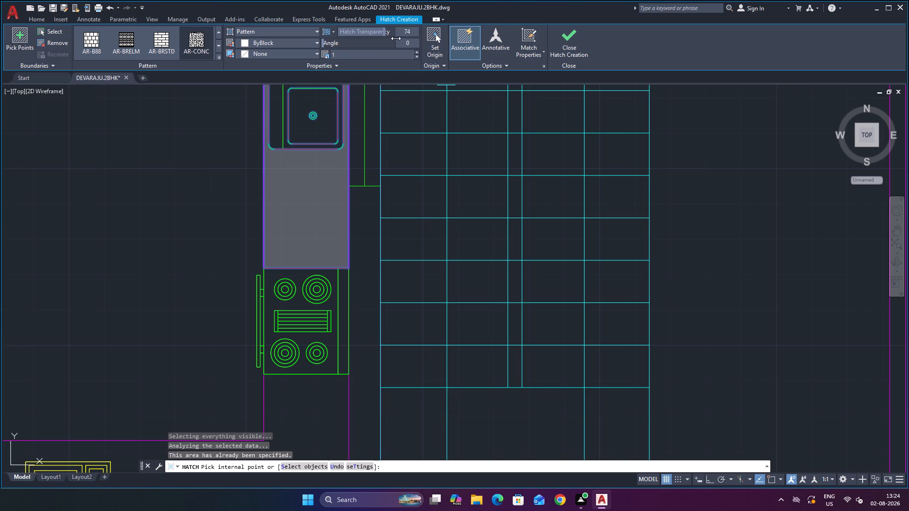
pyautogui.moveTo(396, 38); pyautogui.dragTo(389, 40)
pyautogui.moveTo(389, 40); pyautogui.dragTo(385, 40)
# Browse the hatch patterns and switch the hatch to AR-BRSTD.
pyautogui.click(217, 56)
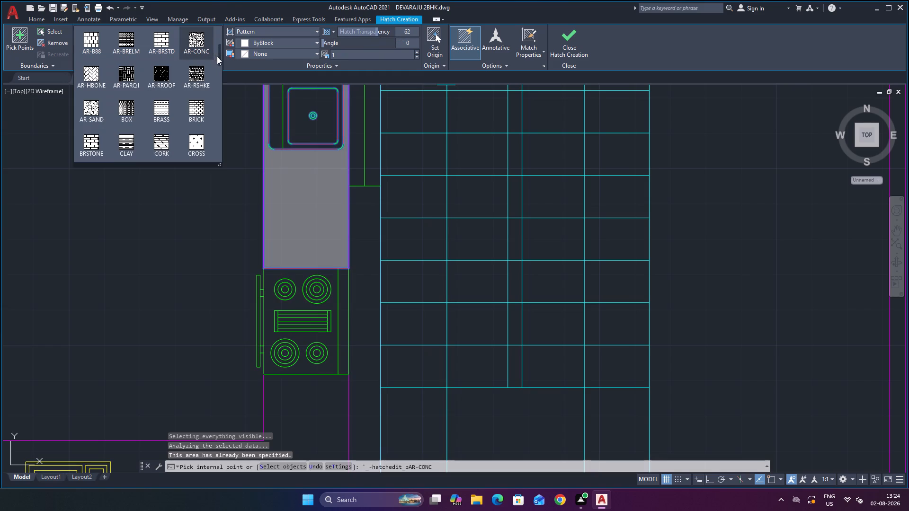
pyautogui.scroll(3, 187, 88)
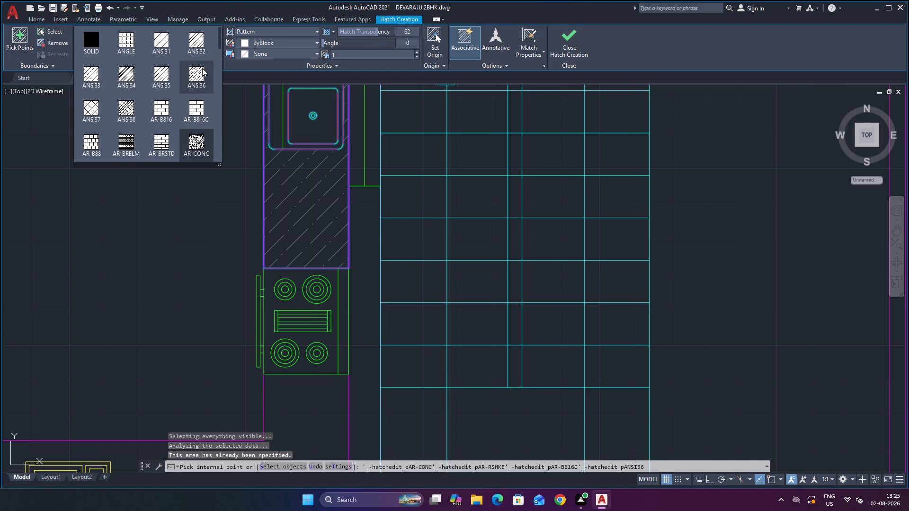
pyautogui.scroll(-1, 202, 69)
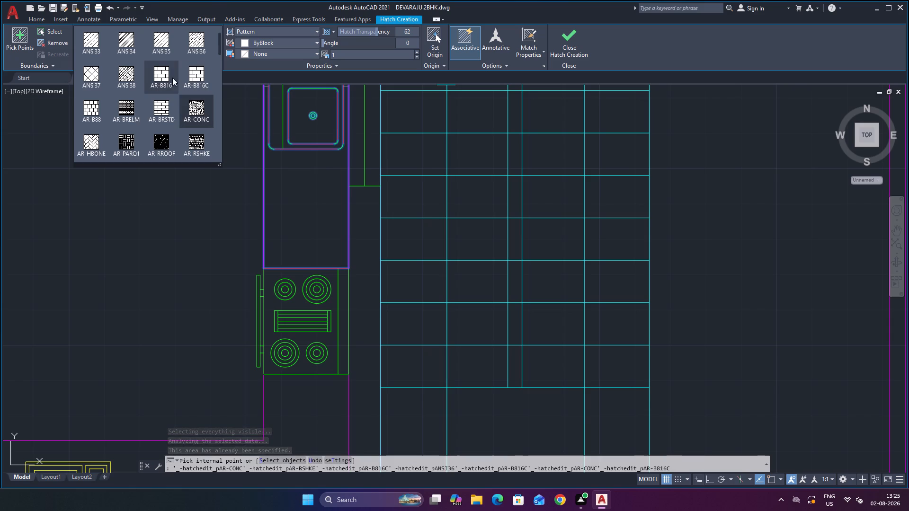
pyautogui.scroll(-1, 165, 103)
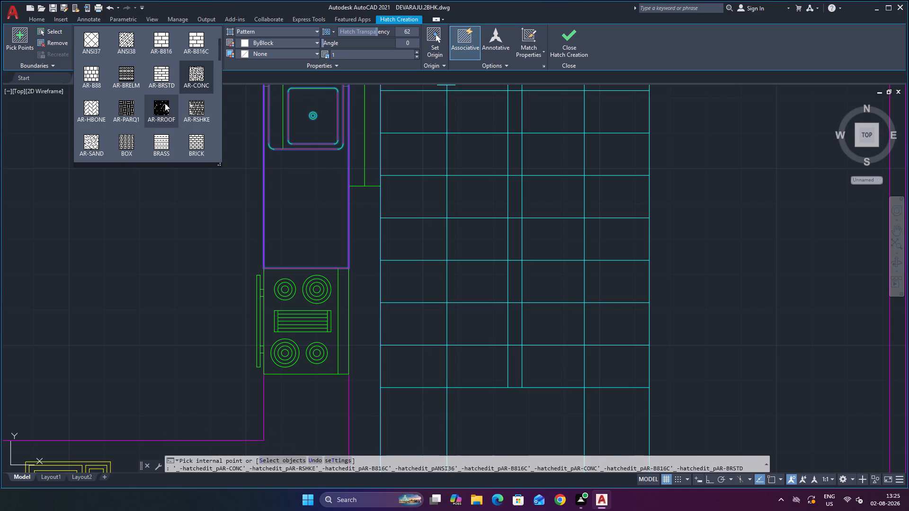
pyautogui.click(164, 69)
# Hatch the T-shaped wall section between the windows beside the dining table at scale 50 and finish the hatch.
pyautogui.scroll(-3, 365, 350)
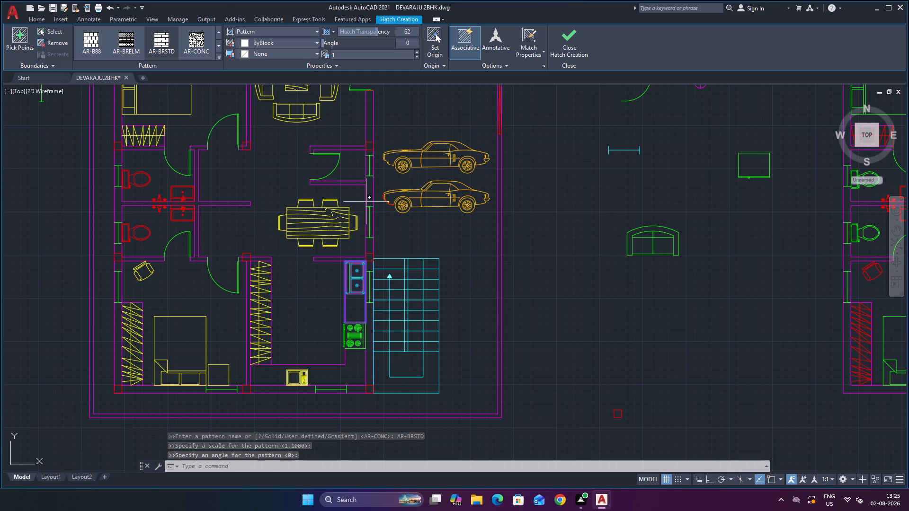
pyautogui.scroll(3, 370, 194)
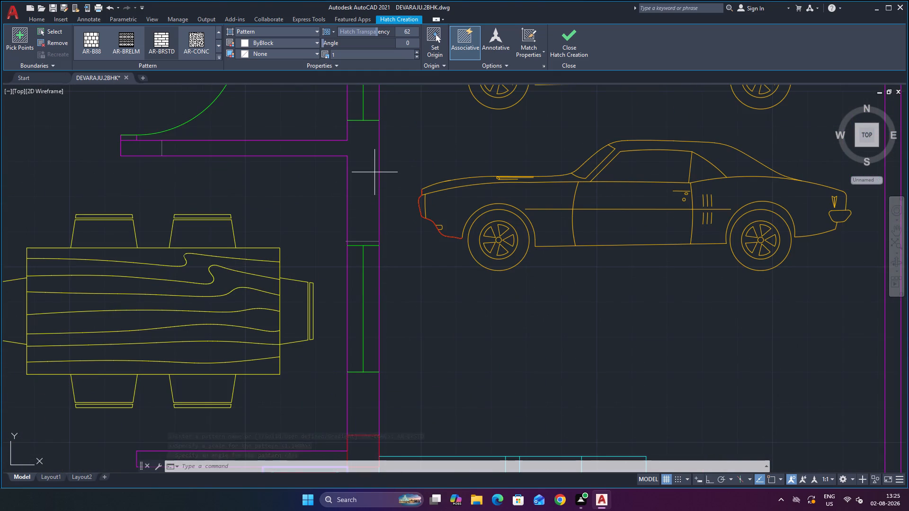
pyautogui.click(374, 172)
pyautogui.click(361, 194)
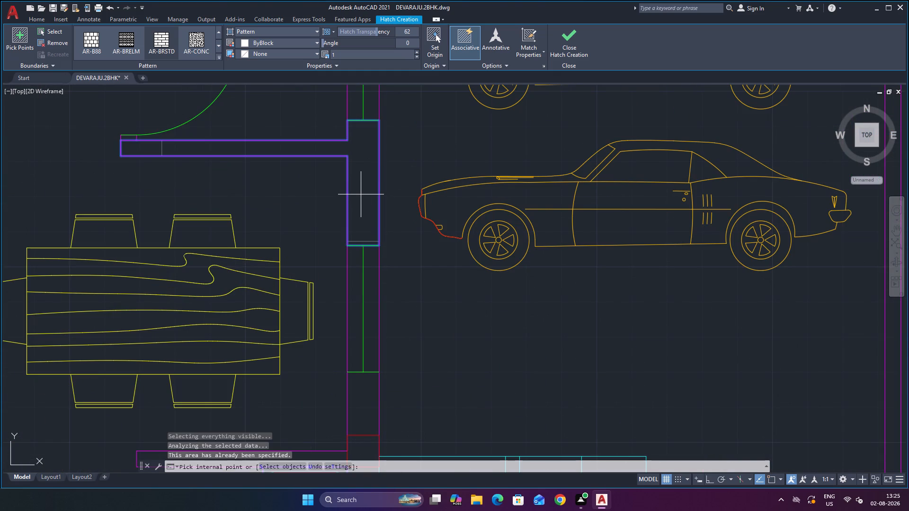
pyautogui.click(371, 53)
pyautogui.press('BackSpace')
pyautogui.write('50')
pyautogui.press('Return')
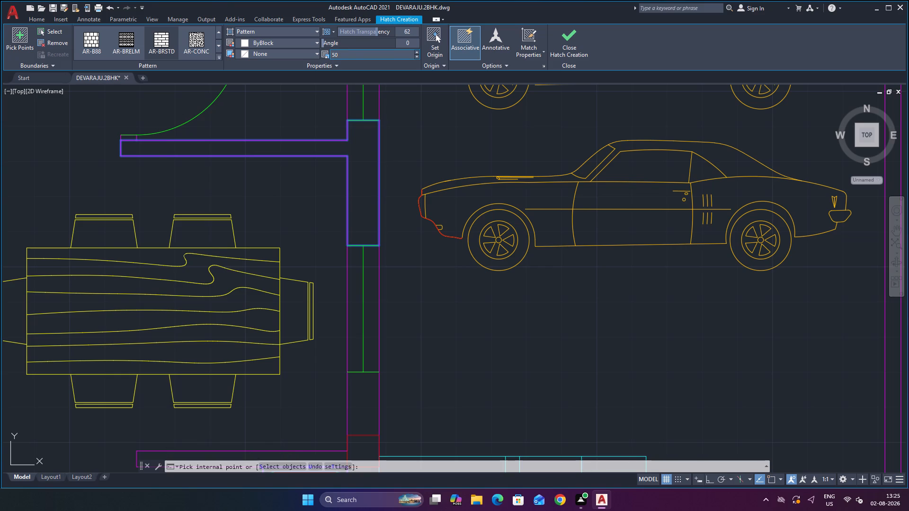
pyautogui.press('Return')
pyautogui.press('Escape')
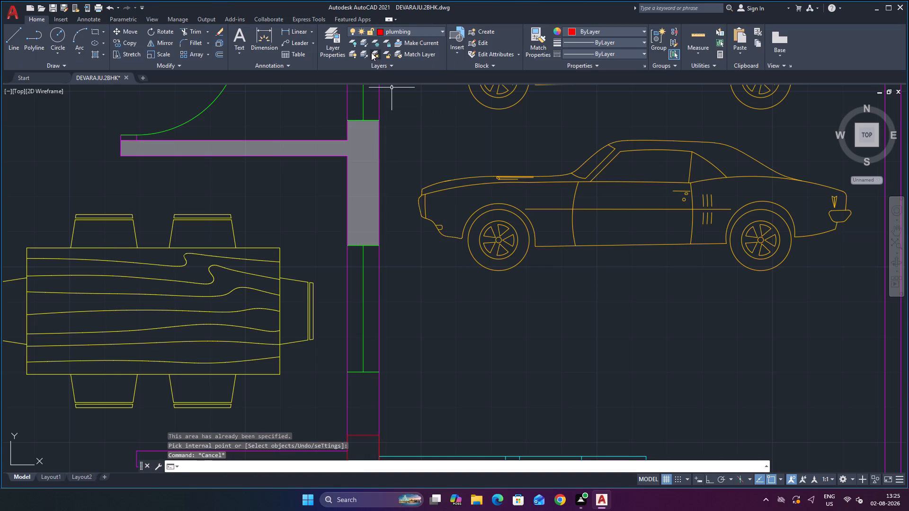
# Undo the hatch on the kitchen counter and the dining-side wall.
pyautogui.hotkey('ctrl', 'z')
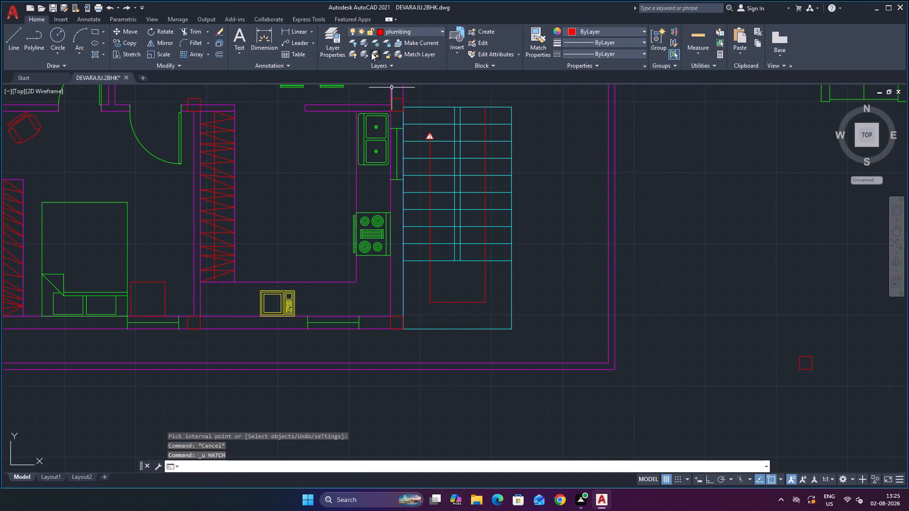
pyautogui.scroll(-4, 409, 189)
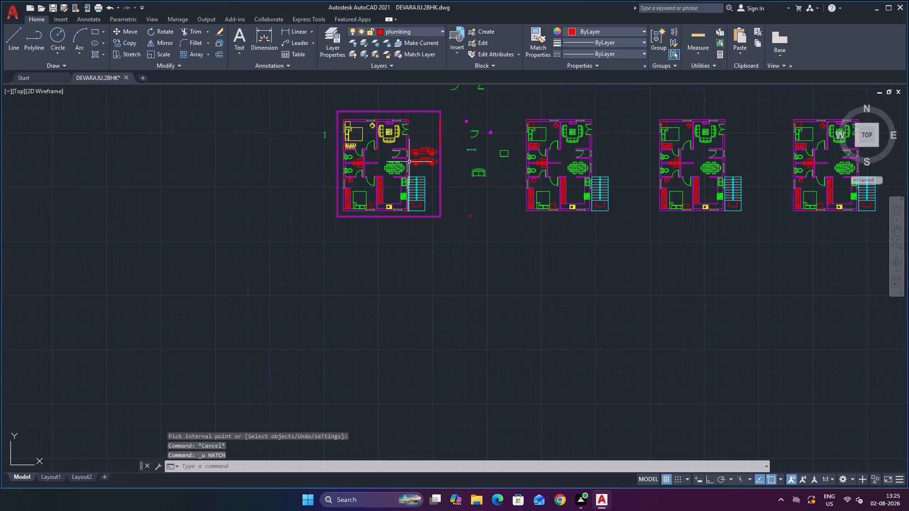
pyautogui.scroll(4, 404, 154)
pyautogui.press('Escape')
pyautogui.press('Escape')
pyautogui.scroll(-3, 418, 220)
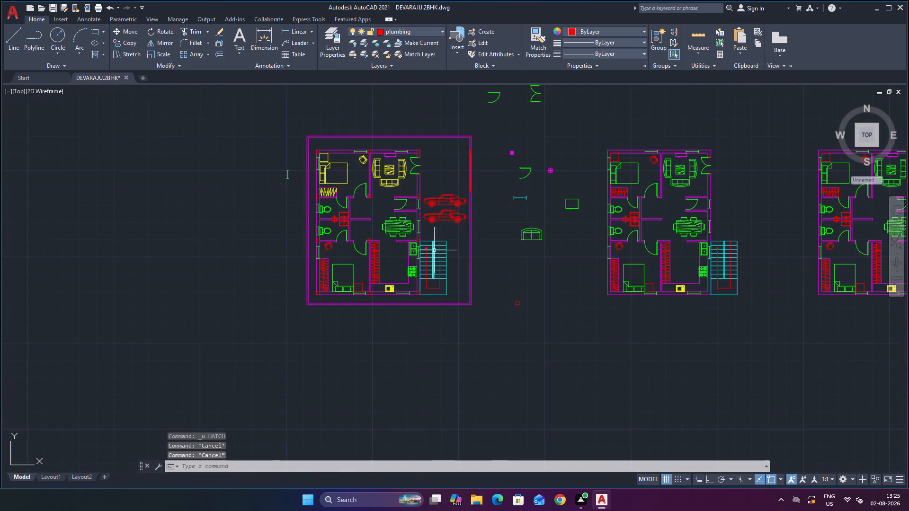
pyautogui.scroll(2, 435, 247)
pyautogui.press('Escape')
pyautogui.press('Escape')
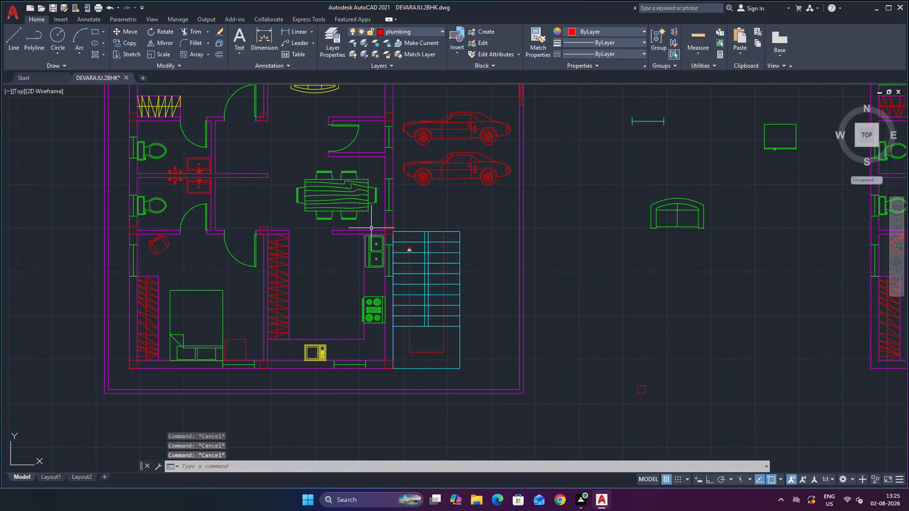
# Start a new hatch for the house floor plan.
pyautogui.press('h')
pyautogui.press('Return')
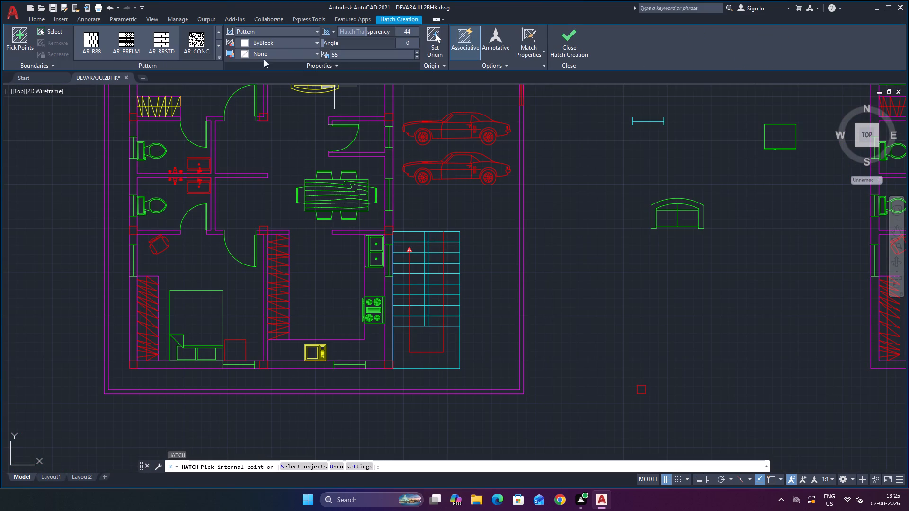
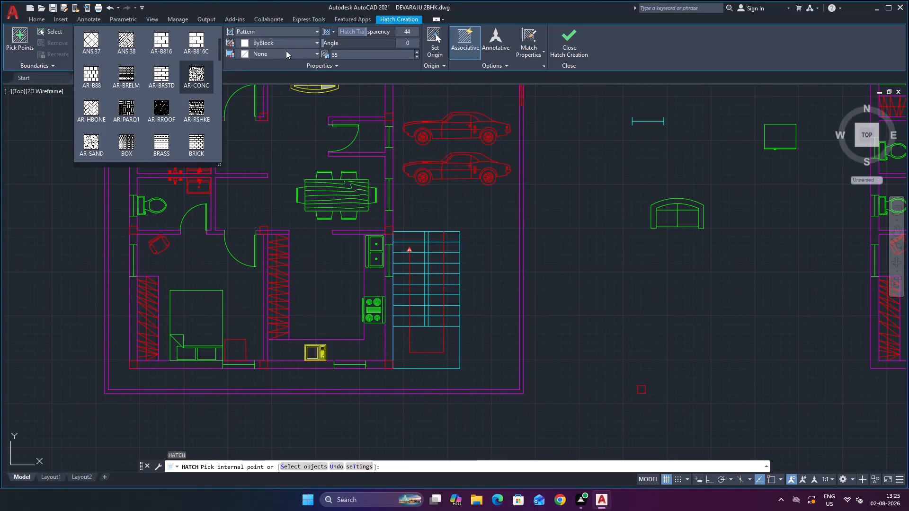
# Configure the AR-CONC hatch with ByBlock as its colour and white (255,255,255) as its background colour.
pyautogui.click(288, 52)
pyautogui.click(288, 52)
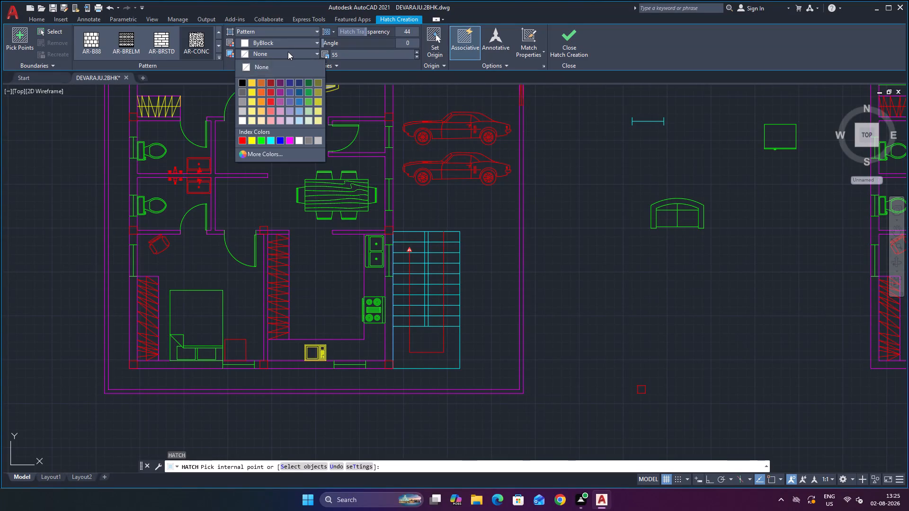
pyautogui.click(286, 42)
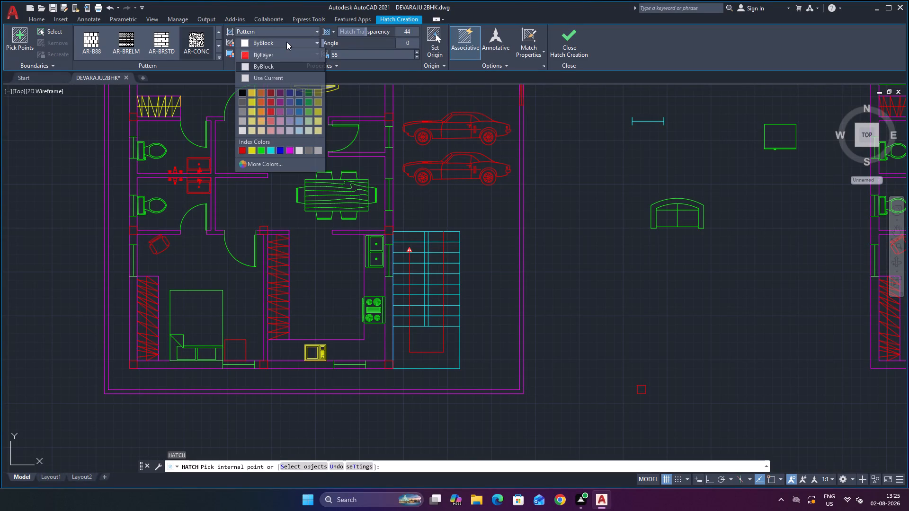
pyautogui.click(280, 76)
pyautogui.click(205, 43)
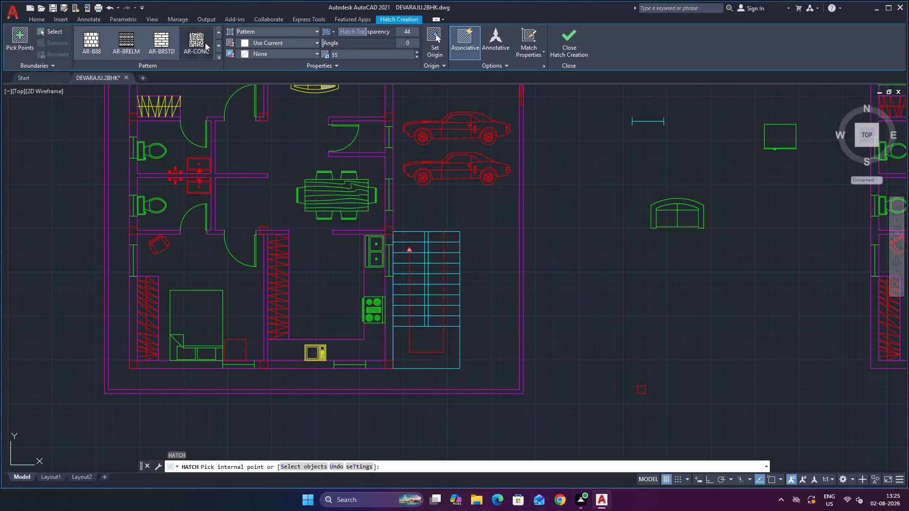
pyautogui.doubleClick(205, 42)
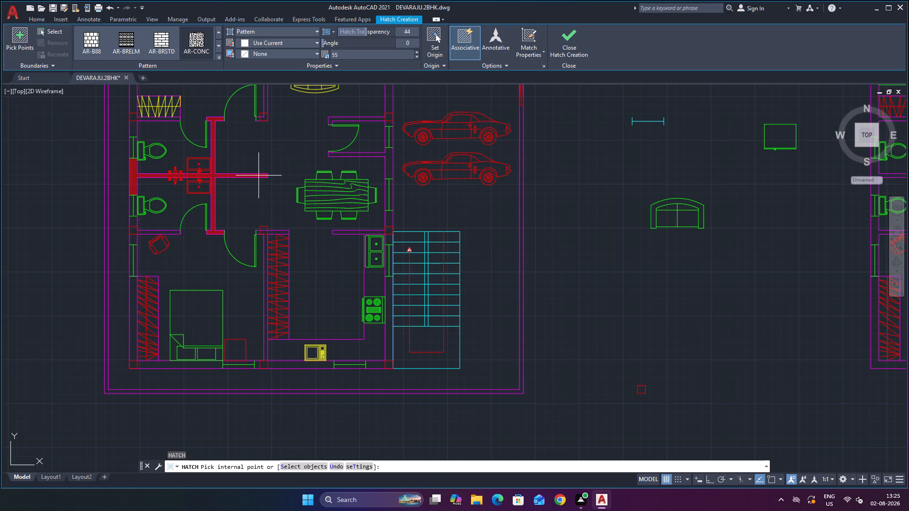
pyautogui.doubleClick(203, 34)
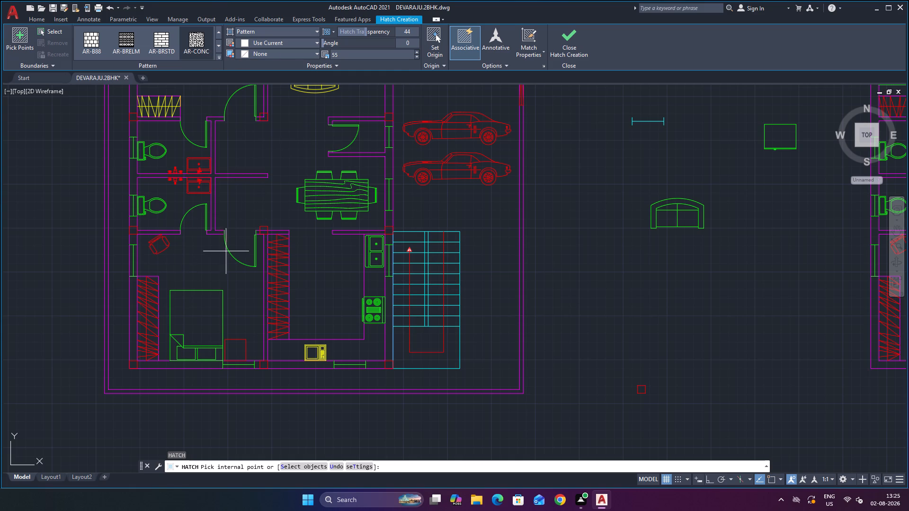
pyautogui.click(289, 51)
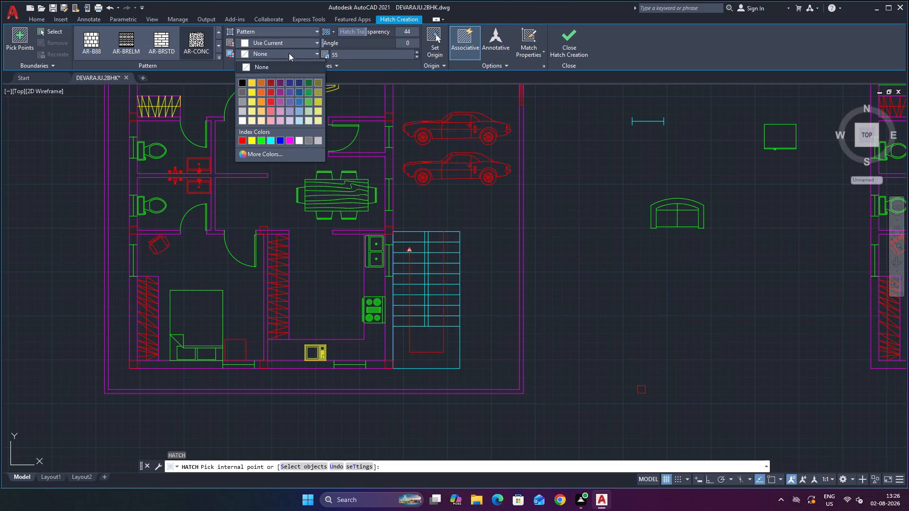
pyautogui.click(245, 82)
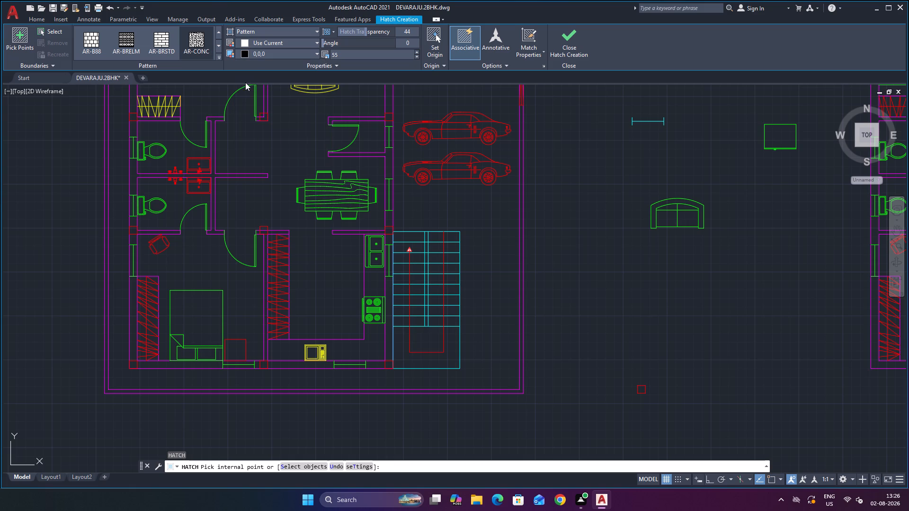
pyautogui.click(277, 55)
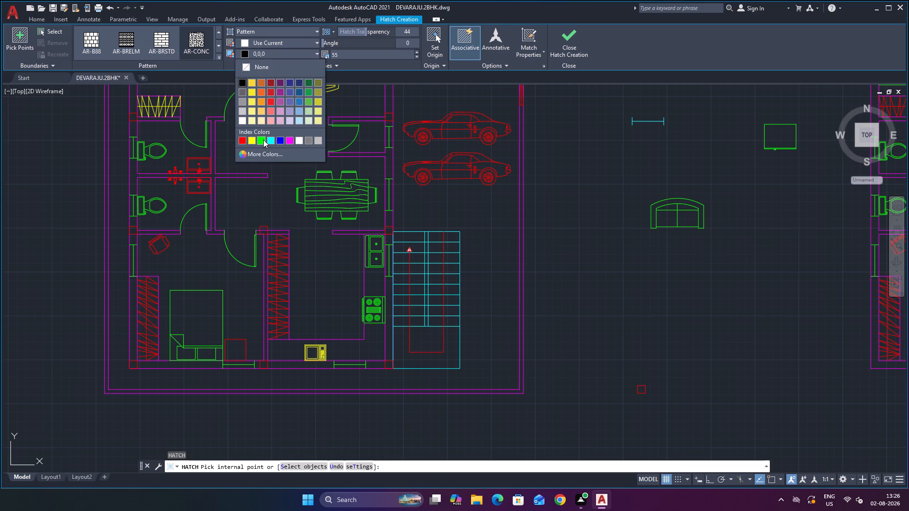
pyautogui.click(244, 117)
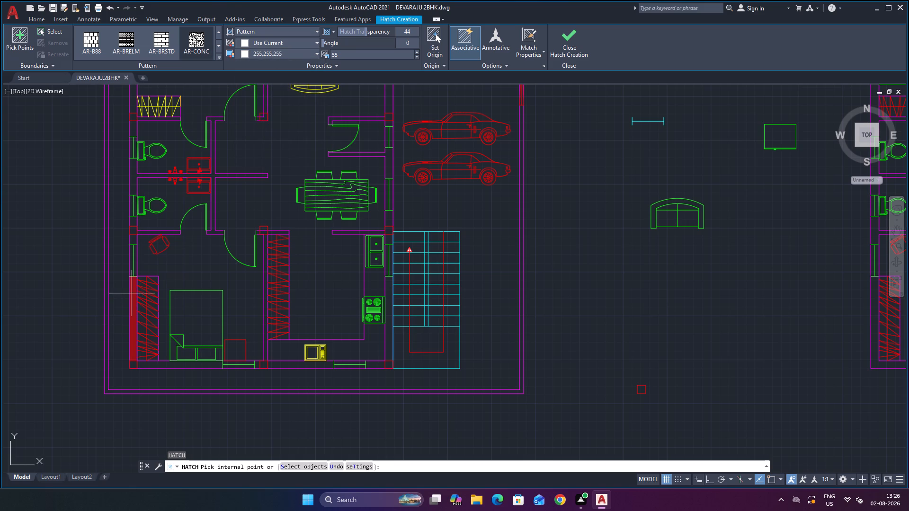
pyautogui.click(260, 45)
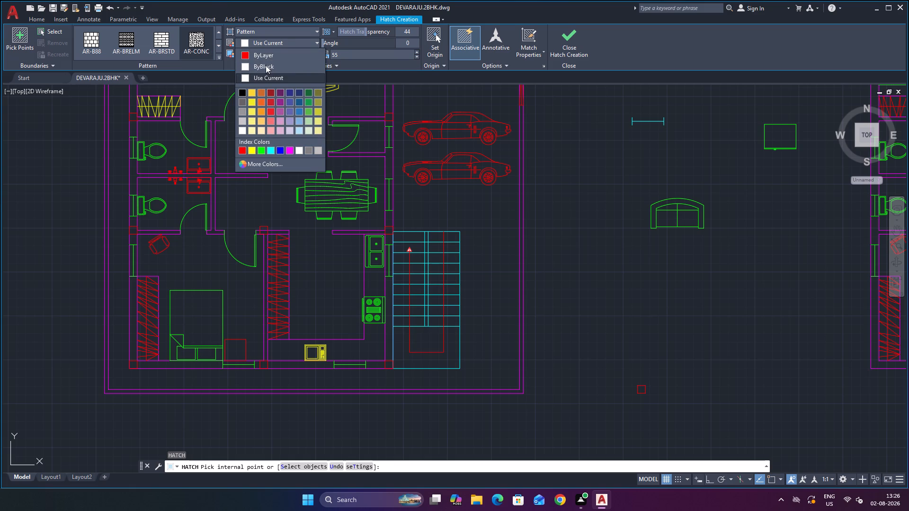
pyautogui.click(267, 65)
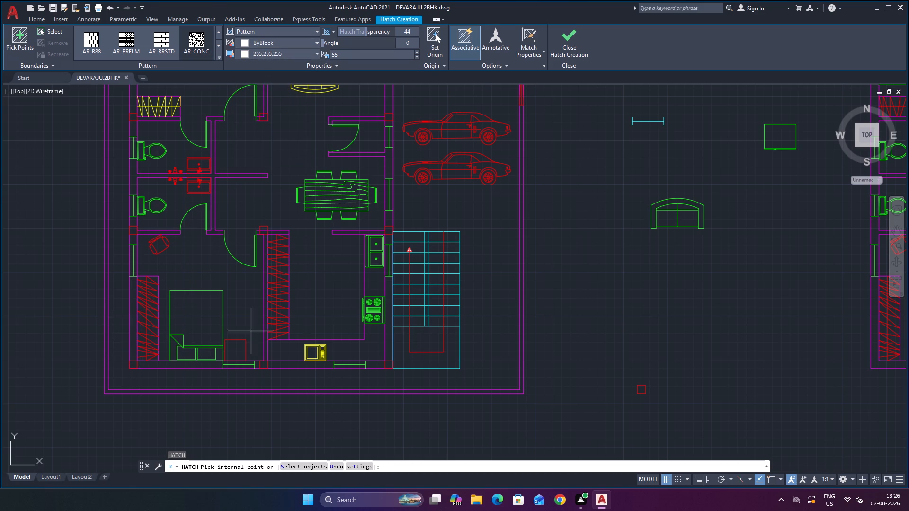
# Set the AR-CONC hatch scale to 1, preview it over the kitchen counter, and end the hatch without placing it.
pyautogui.scroll(5, 371, 343)
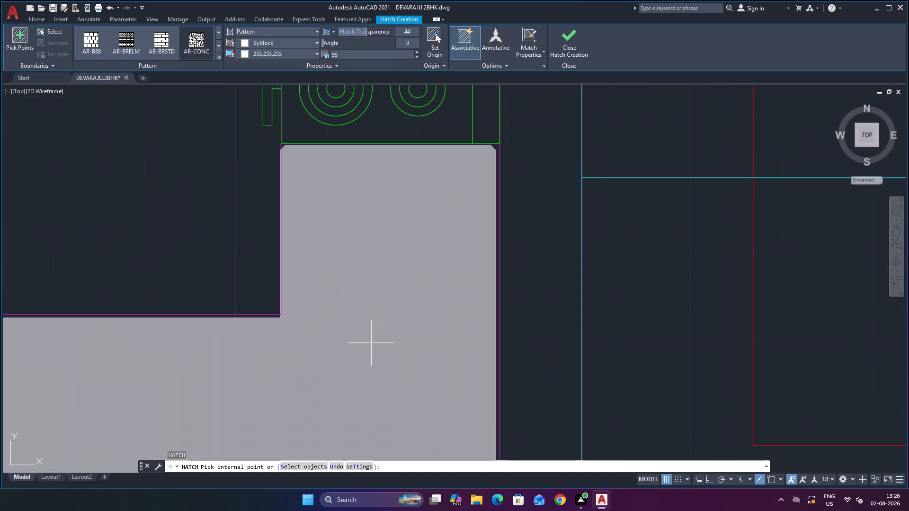
pyautogui.scroll(3, 371, 343)
pyautogui.scroll(-6, 371, 343)
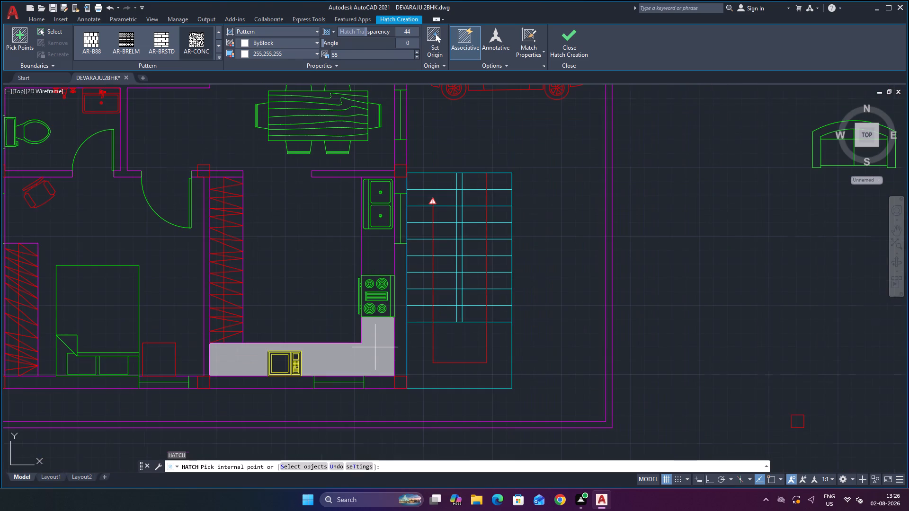
pyautogui.scroll(-1, 375, 347)
pyautogui.click(393, 55)
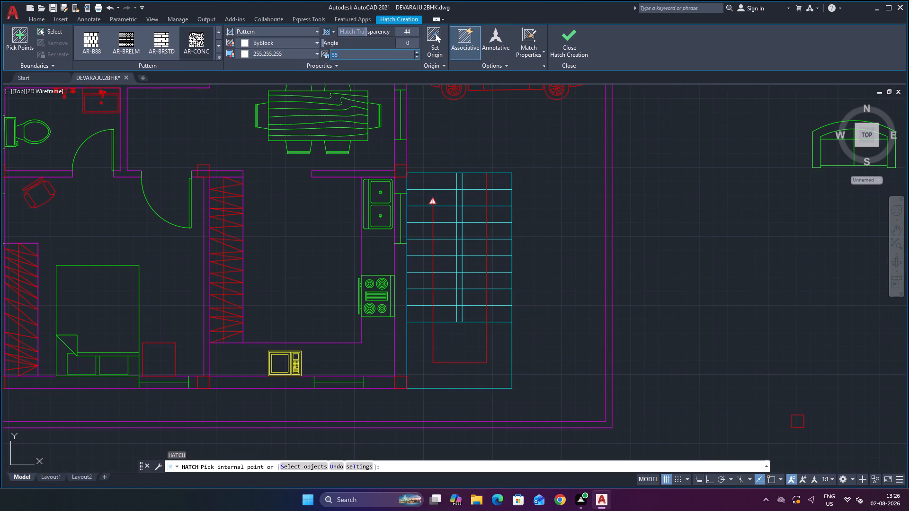
pyautogui.press('1')
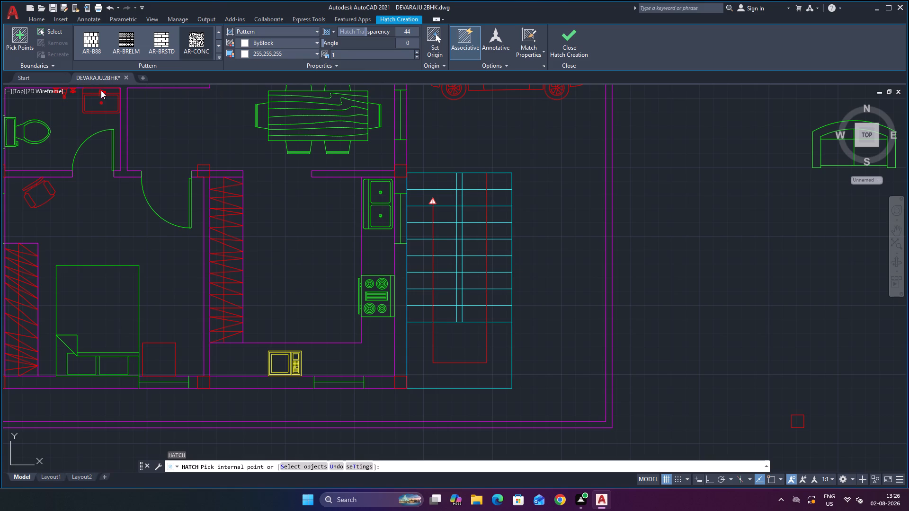
pyautogui.click(186, 43)
pyautogui.scroll(4, 381, 339)
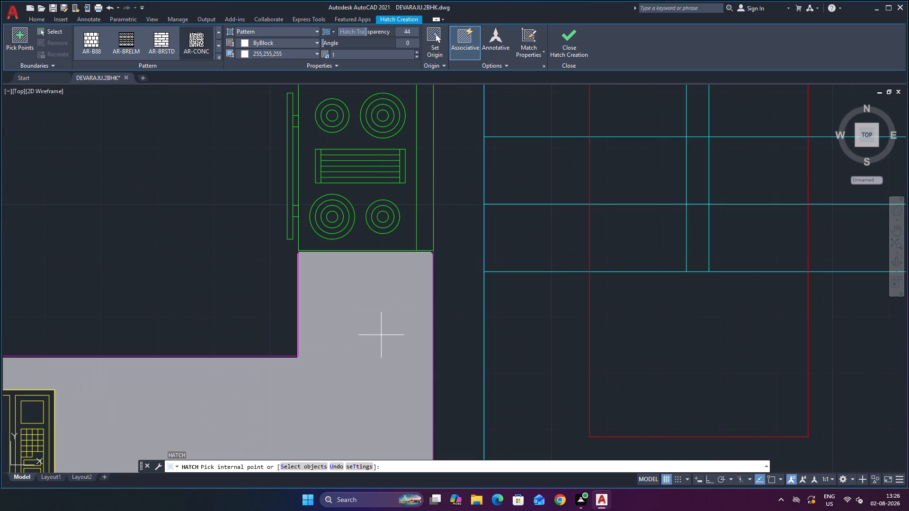
pyautogui.scroll(-4, 378, 326)
pyautogui.scroll(5, 380, 282)
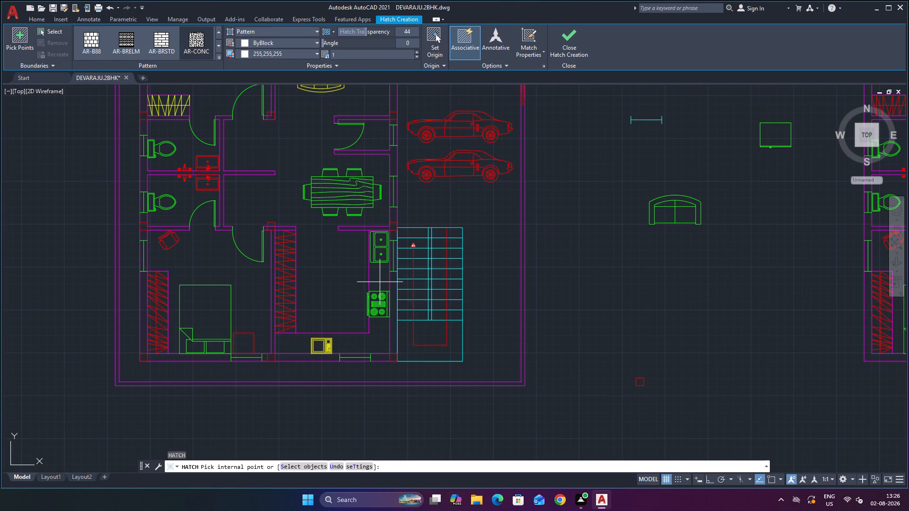
pyautogui.scroll(3, 380, 282)
pyautogui.scroll(-4, 378, 283)
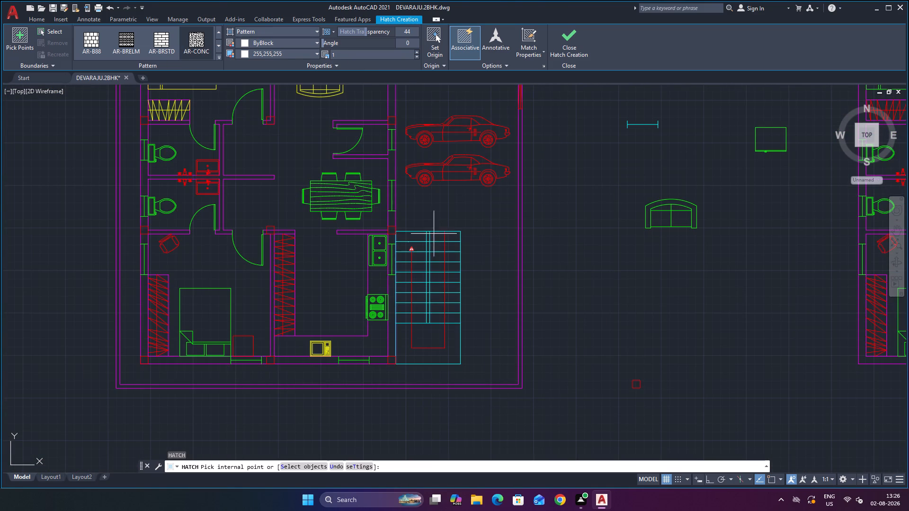
pyautogui.click(576, 54)
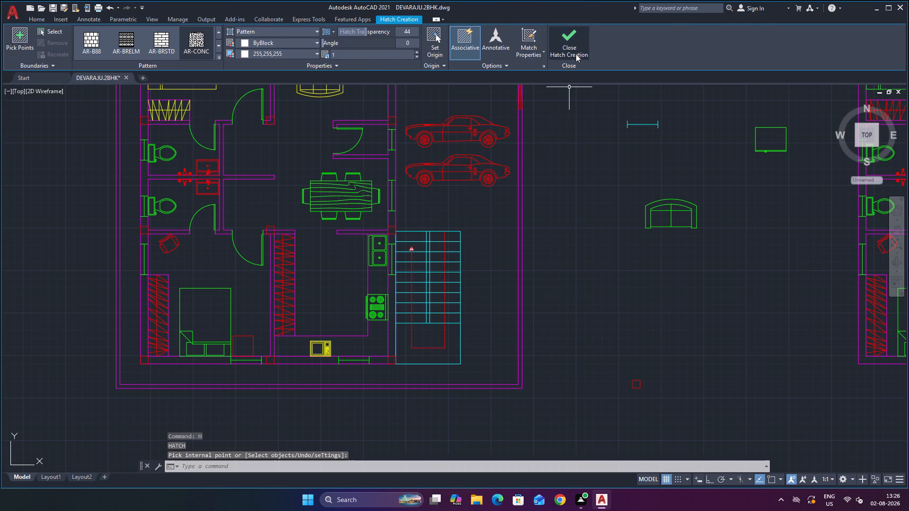
pyautogui.press('Escape')
pyautogui.press('Escape')
pyautogui.press('Escape')
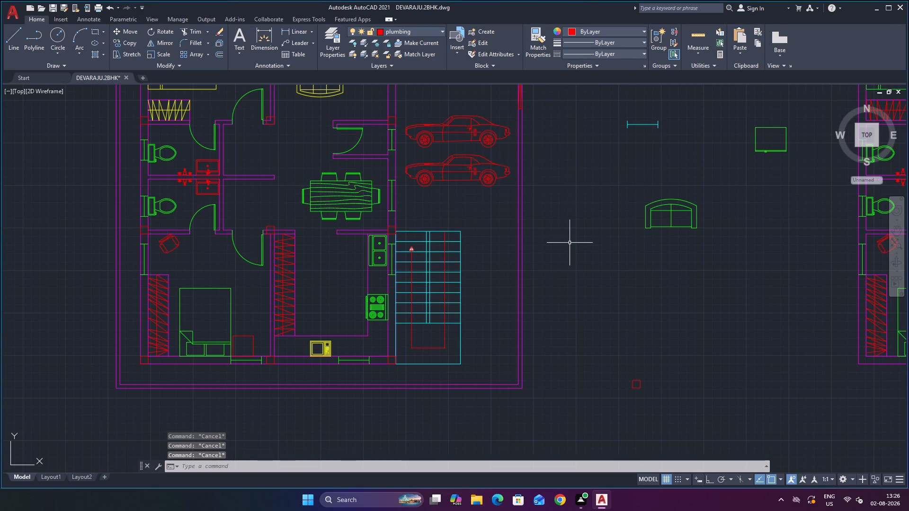
pyautogui.press('Escape')
pyautogui.press('Escape')
# Start a new hatch with the AR-BRSTD pattern and apply it to the outer wall section beside the lower bedroom's wardrobe.
pyautogui.press('h')
pyautogui.press('Return')
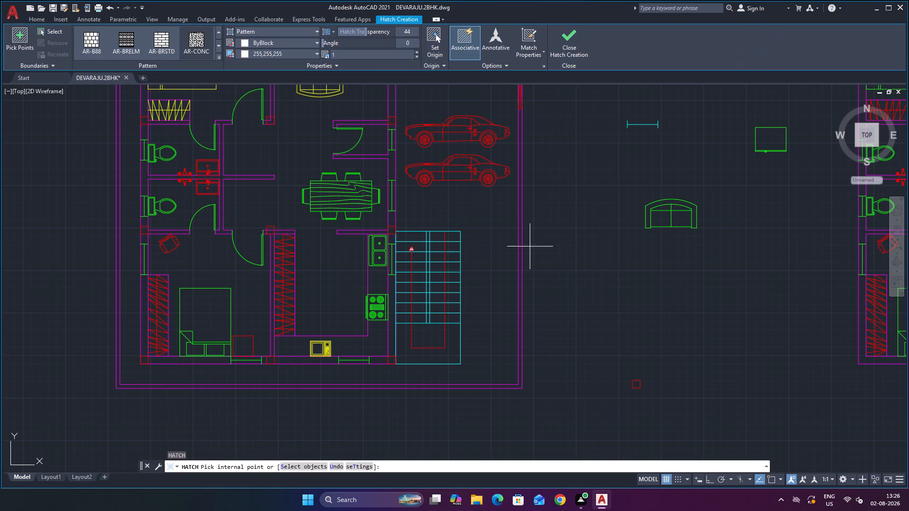
pyautogui.doubleClick(160, 43)
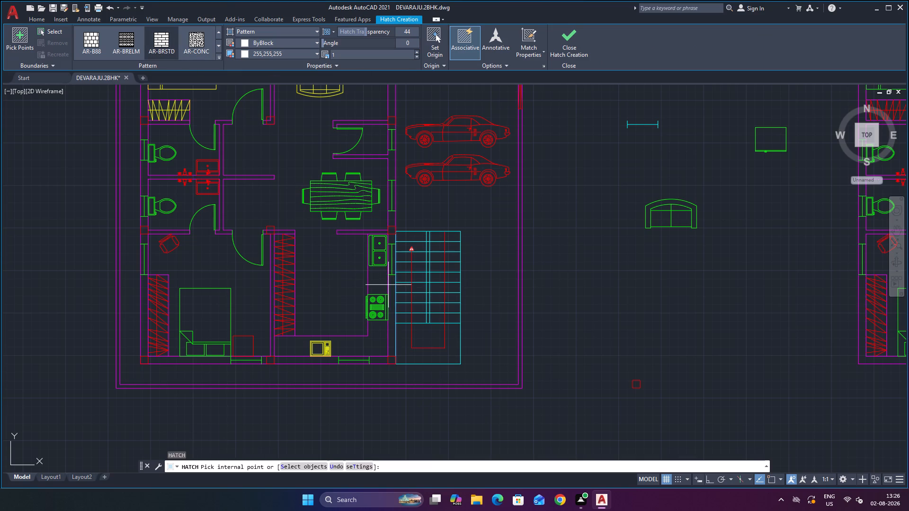
pyautogui.scroll(2, 392, 286)
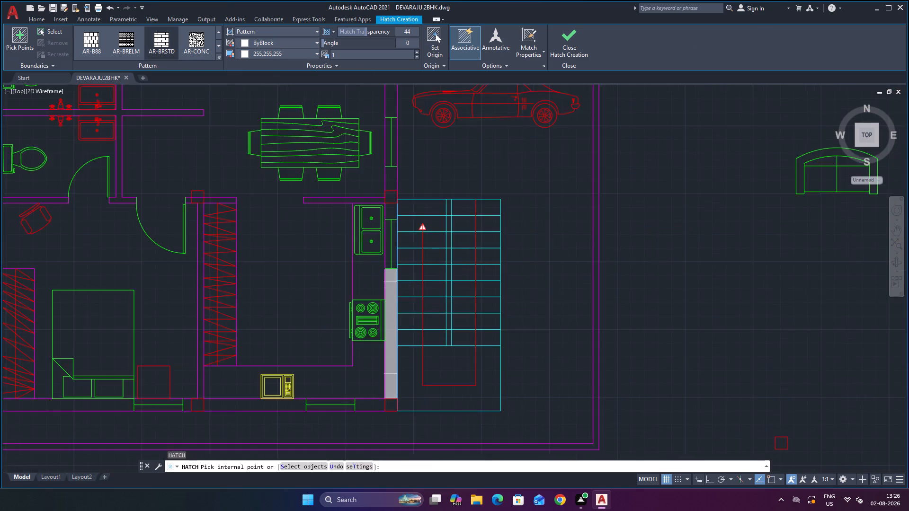
pyautogui.scroll(2, 392, 286)
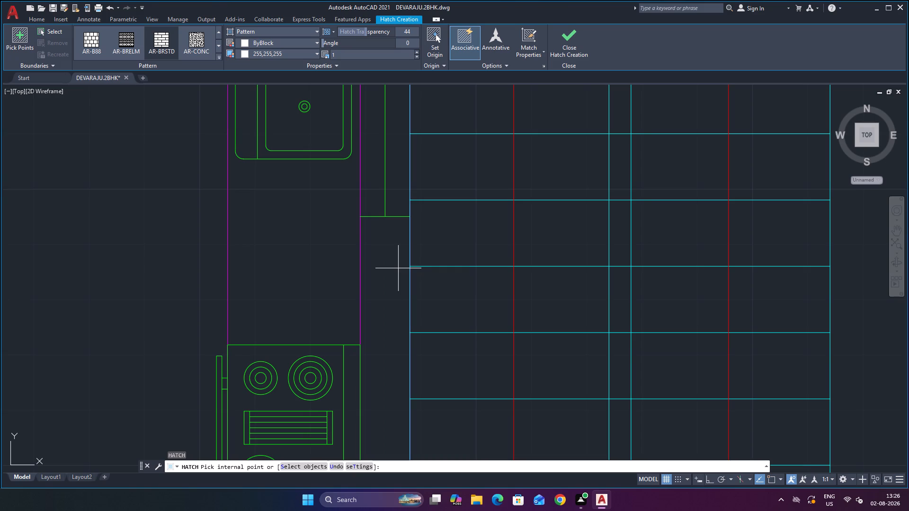
pyautogui.scroll(-3, 387, 245)
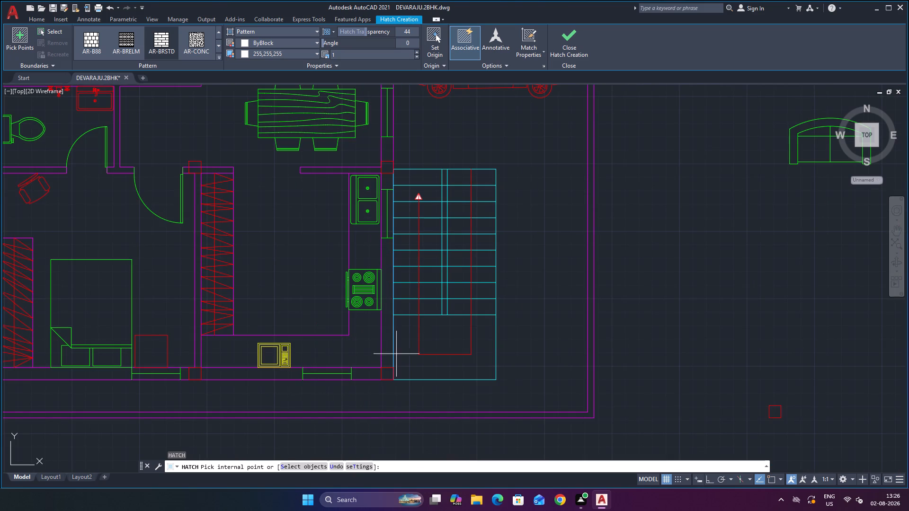
pyautogui.scroll(2, 383, 353)
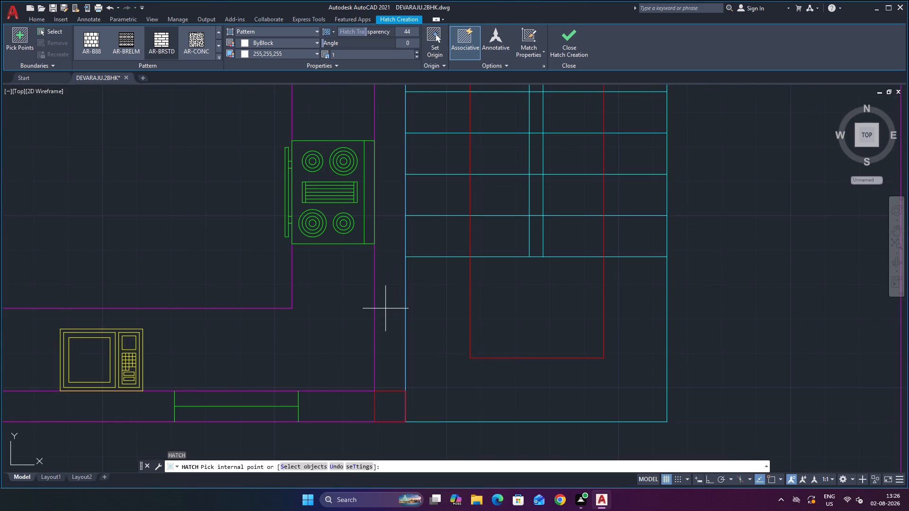
pyautogui.scroll(-6, 391, 302)
pyautogui.scroll(5, 340, 294)
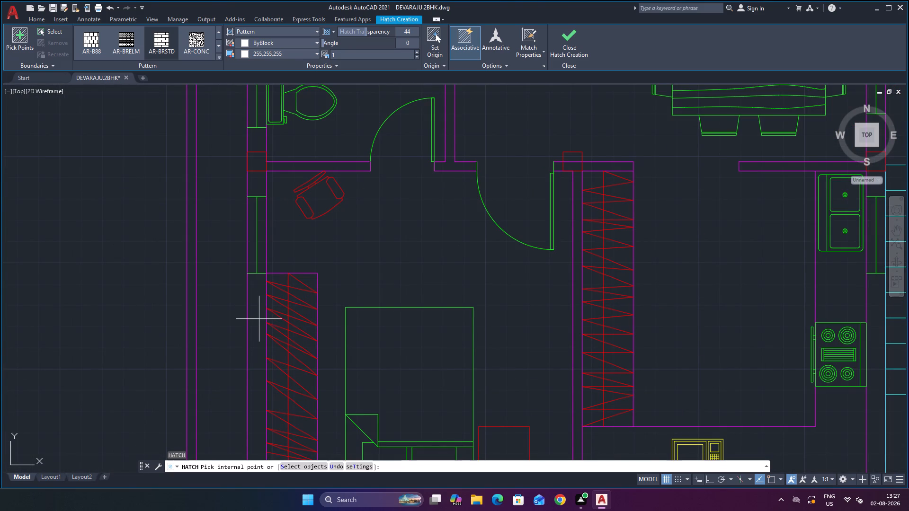
pyautogui.scroll(-1, 257, 326)
pyautogui.click(259, 331)
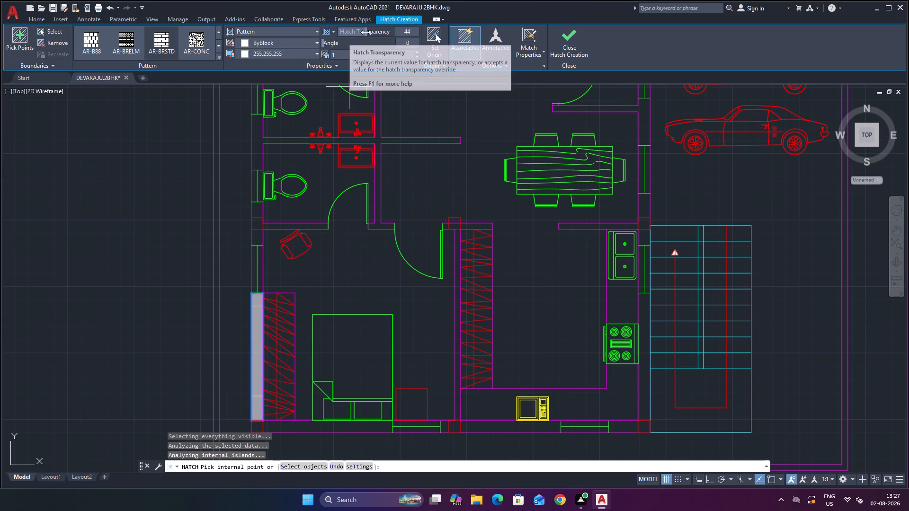
# Set the transparency of the wall hatch to 0.
pyautogui.moveTo(366, 31); pyautogui.dragTo(321, 34)
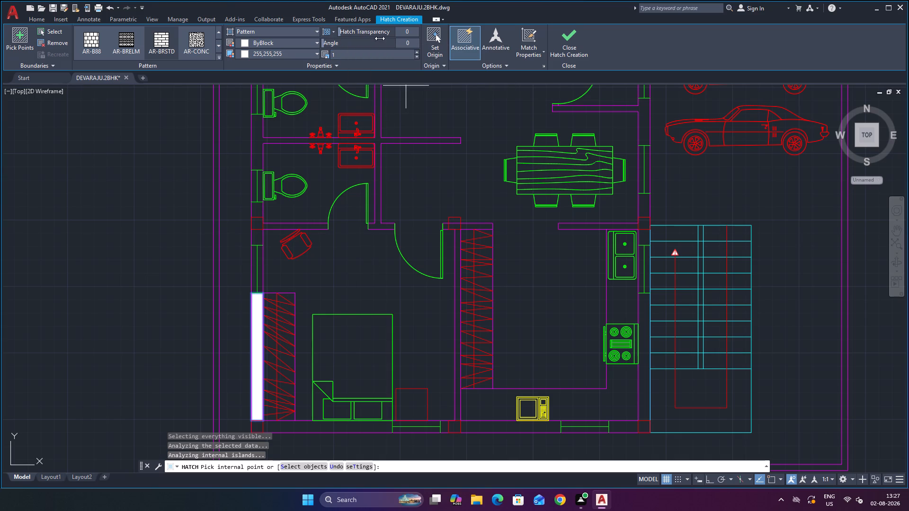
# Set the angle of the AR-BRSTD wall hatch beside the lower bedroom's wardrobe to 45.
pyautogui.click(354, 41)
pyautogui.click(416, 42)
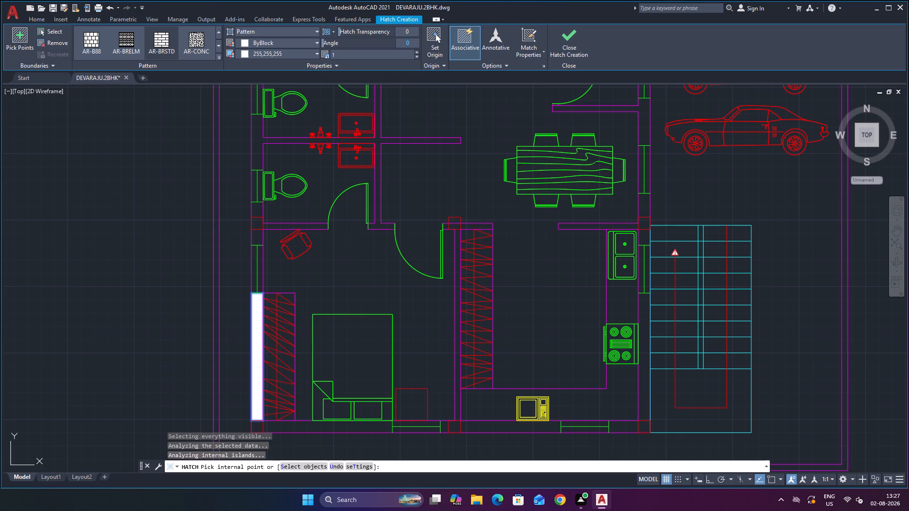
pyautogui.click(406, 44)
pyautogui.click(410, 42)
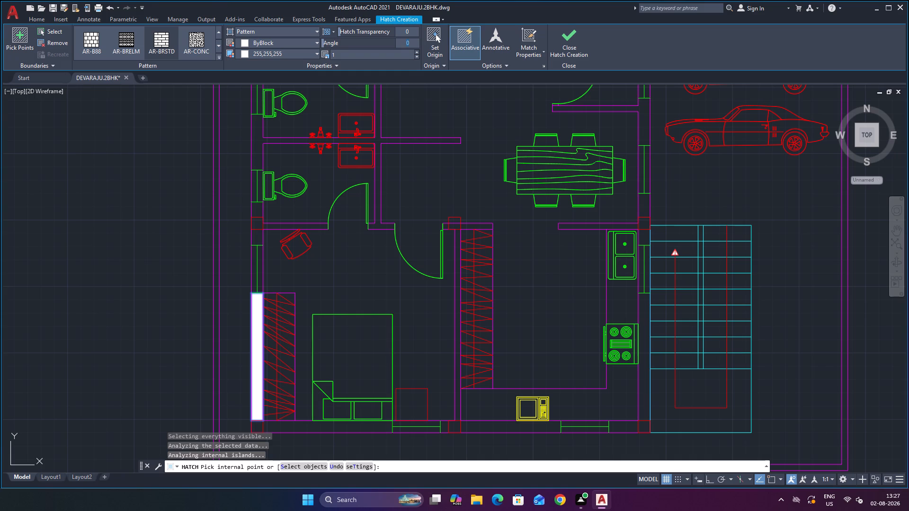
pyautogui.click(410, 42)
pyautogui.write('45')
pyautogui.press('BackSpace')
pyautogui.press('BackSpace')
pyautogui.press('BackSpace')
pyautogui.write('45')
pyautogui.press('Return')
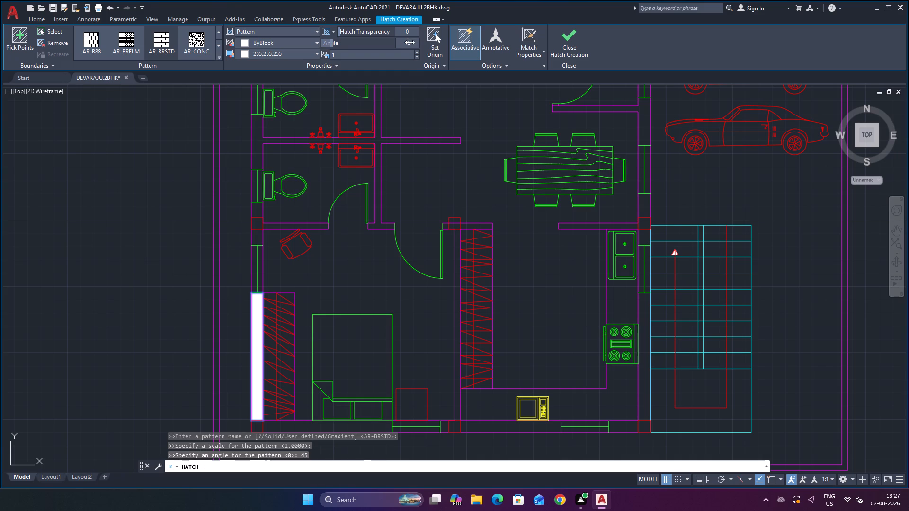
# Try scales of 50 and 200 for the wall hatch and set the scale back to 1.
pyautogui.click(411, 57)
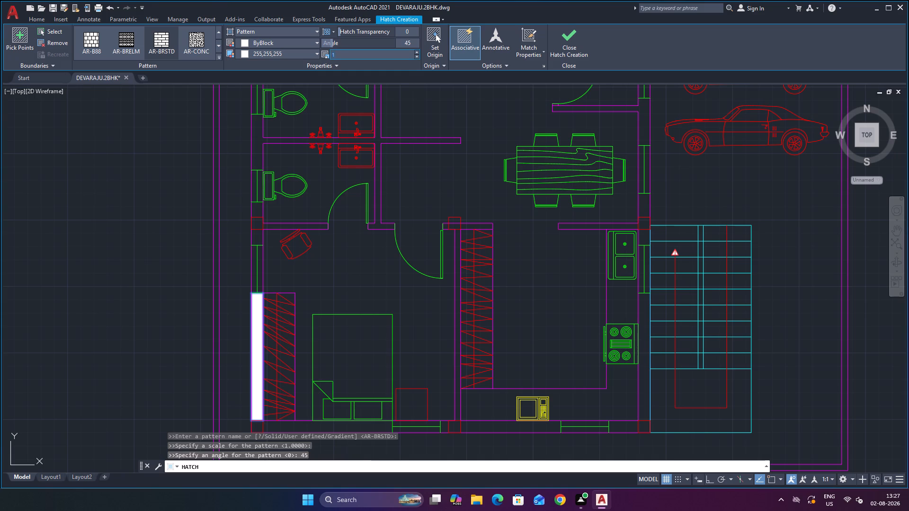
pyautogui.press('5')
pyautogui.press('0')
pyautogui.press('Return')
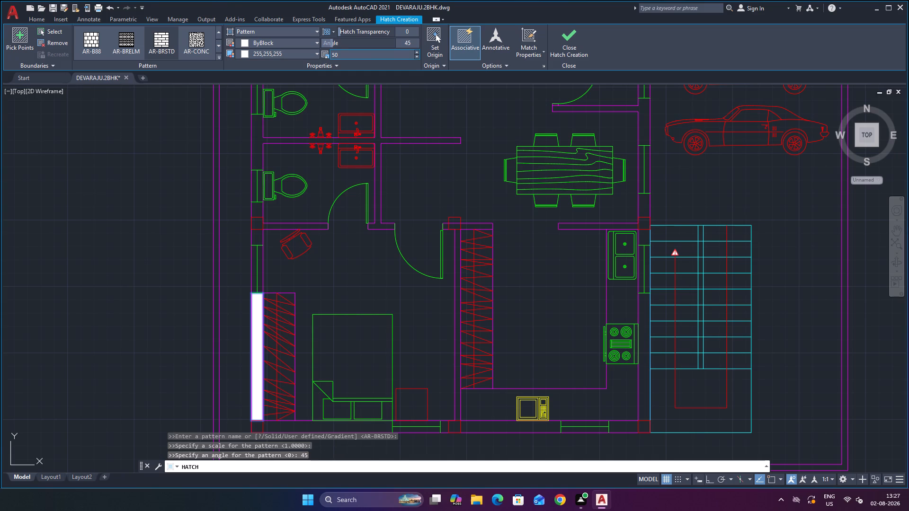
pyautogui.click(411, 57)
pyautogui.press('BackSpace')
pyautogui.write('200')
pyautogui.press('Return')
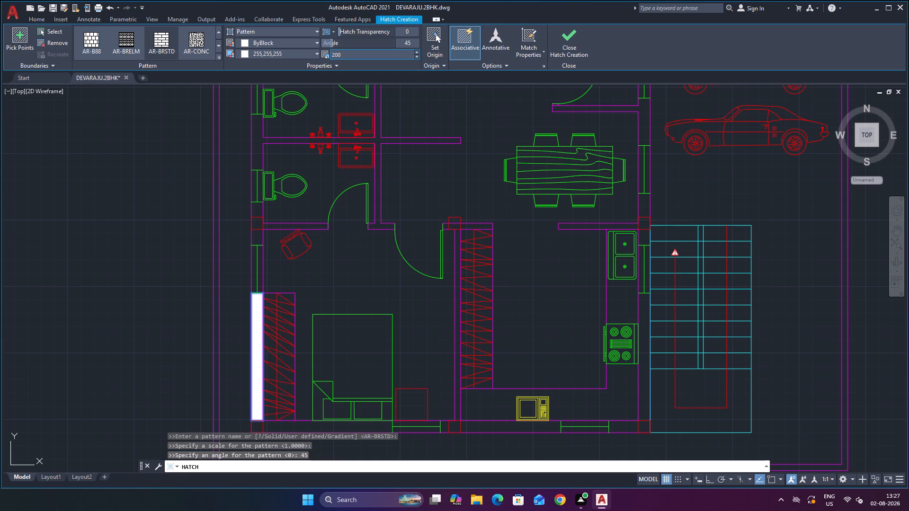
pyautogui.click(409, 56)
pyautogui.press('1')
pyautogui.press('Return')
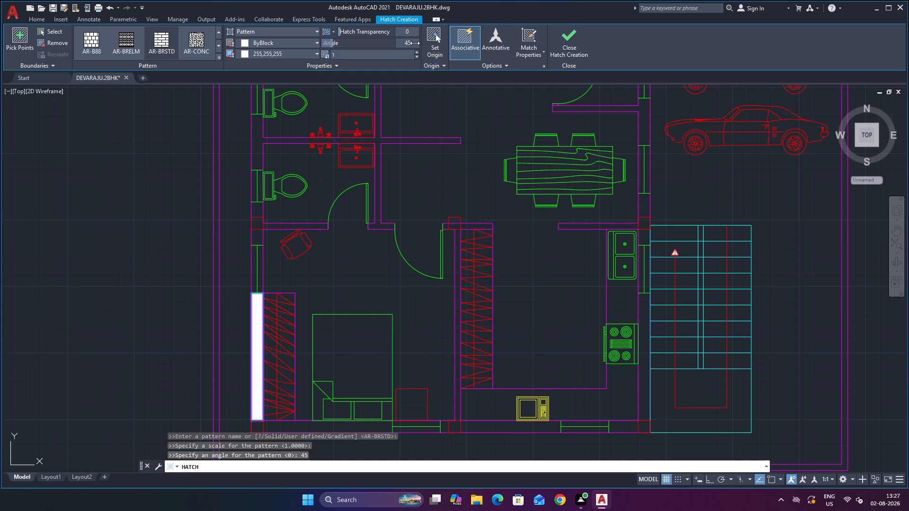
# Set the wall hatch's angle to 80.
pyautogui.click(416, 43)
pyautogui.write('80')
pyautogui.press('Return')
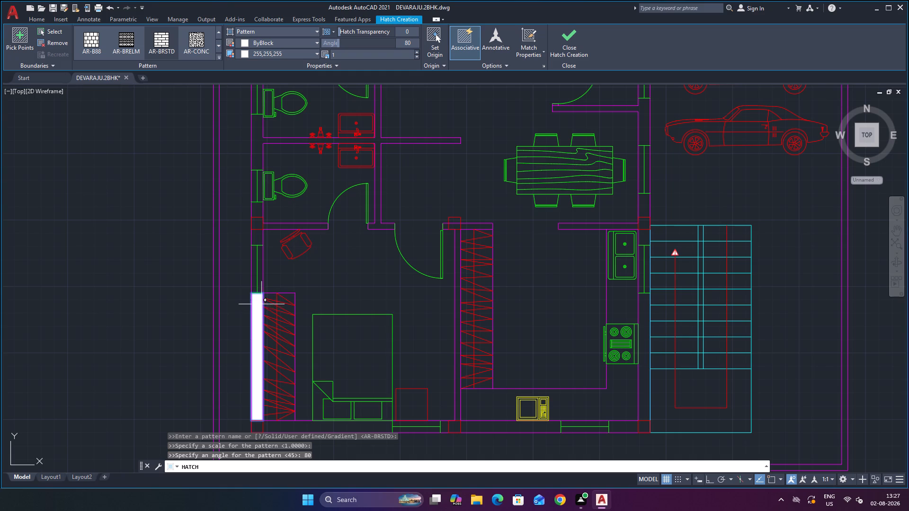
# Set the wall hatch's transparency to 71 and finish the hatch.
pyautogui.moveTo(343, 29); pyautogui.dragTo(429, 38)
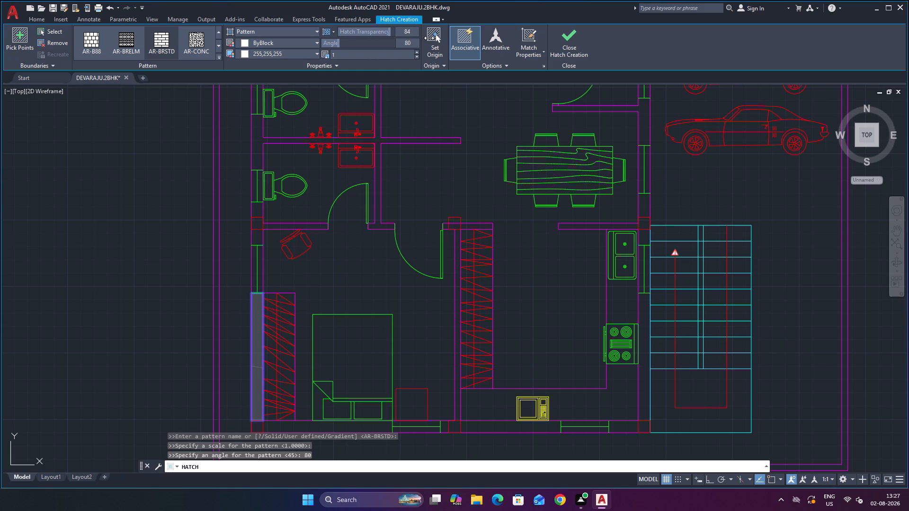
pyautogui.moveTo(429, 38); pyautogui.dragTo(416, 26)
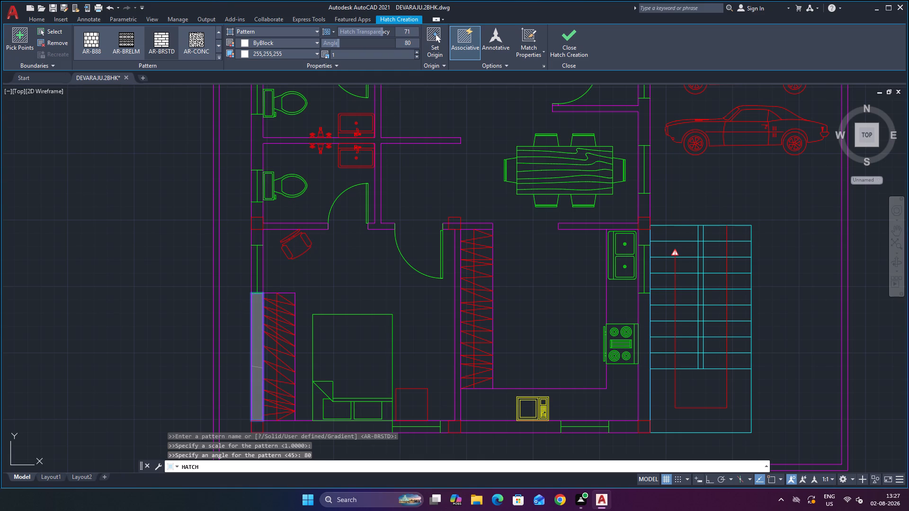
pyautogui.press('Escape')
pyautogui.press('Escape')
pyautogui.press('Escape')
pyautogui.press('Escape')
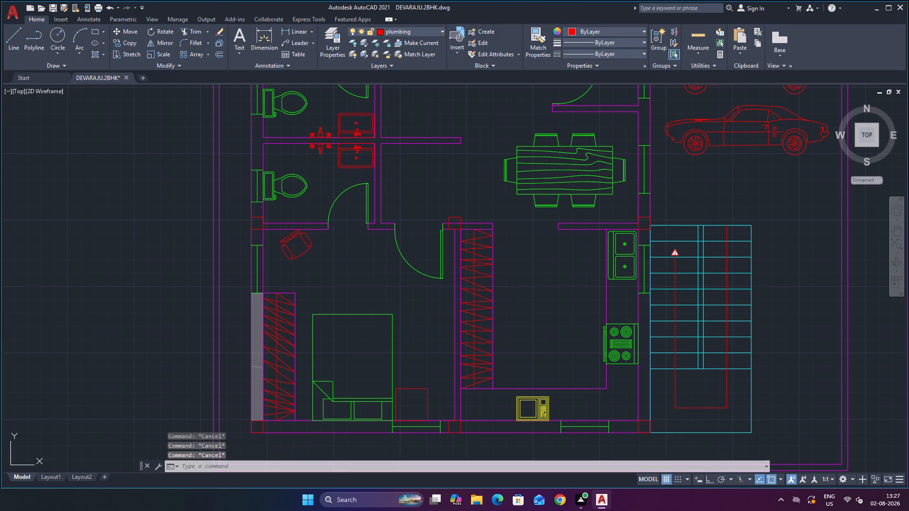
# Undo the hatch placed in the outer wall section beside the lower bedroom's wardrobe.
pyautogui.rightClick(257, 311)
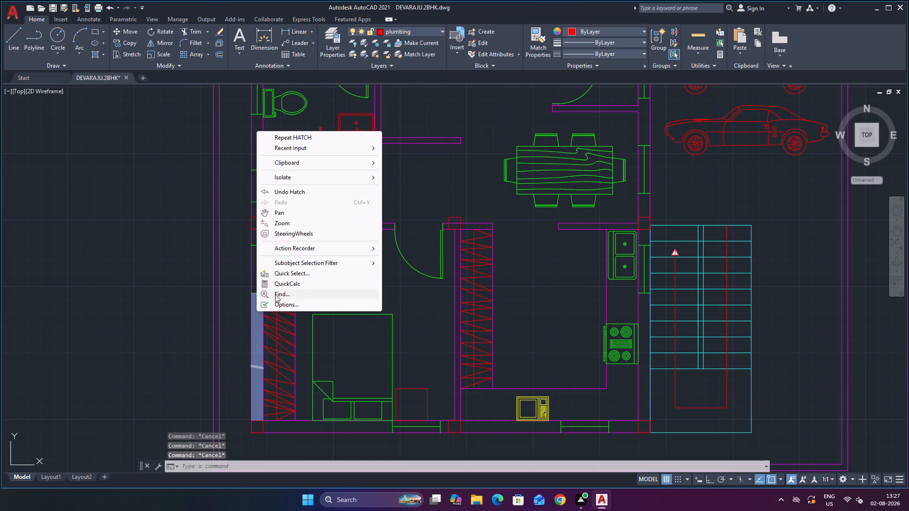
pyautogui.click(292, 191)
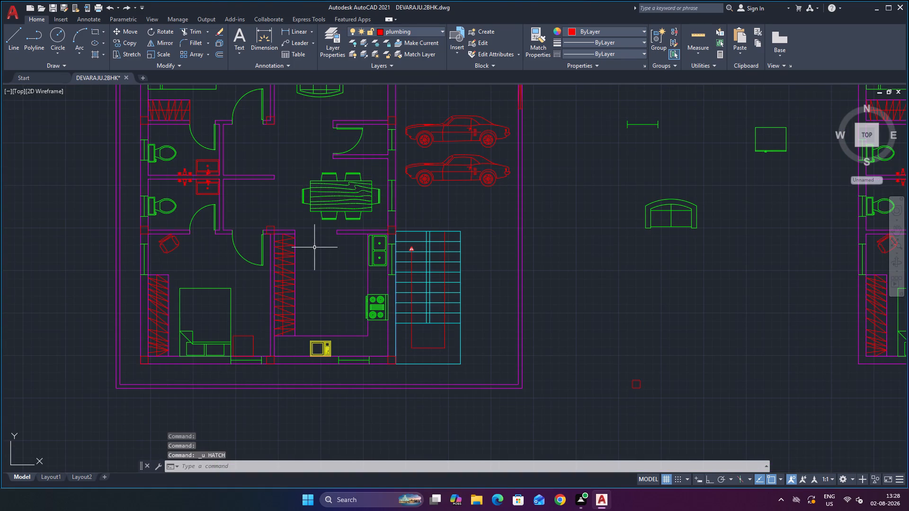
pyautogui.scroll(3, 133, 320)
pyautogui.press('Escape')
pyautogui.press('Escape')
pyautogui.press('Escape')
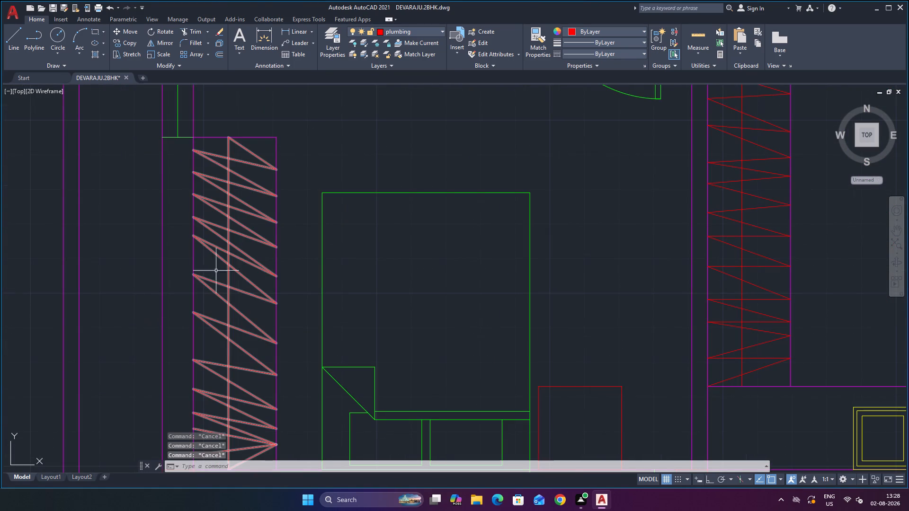
# Start a new hatch for the column between the kitchen sink and the staircase, choosing the AR-B816C pattern.
pyautogui.scroll(-4, 253, 254)
pyautogui.scroll(-2, 356, 249)
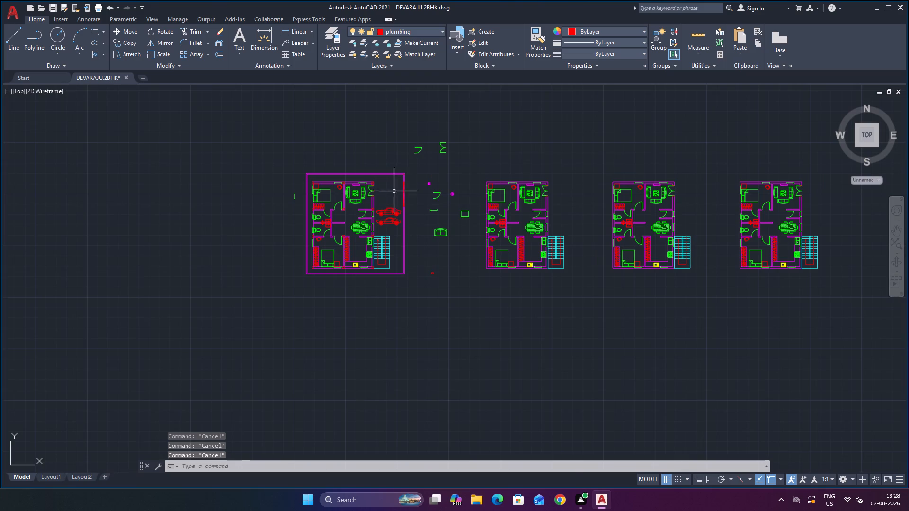
pyautogui.scroll(1, 372, 194)
pyautogui.scroll(6, 367, 261)
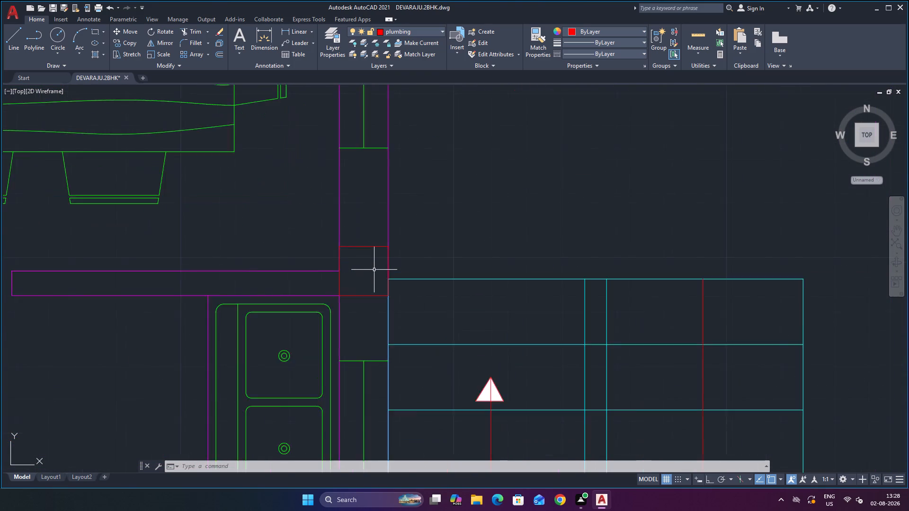
pyautogui.scroll(2, 374, 270)
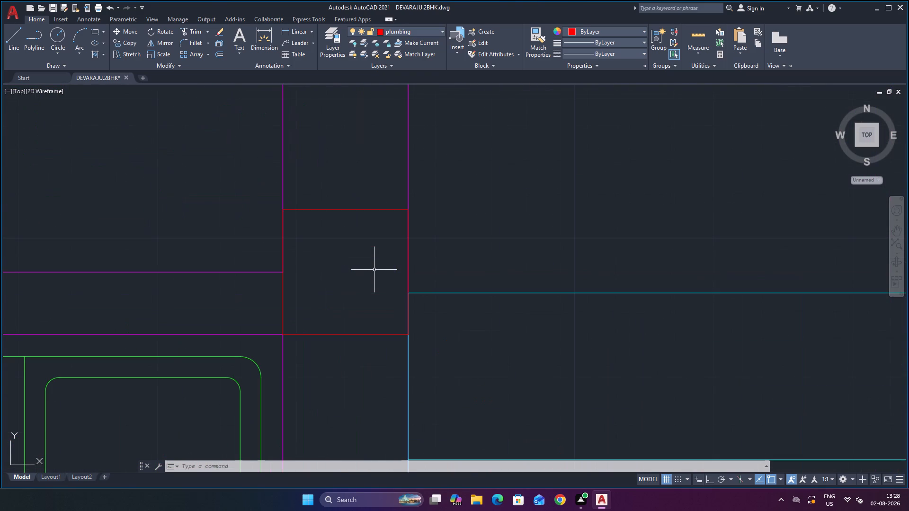
pyautogui.press('h')
pyautogui.press('Return')
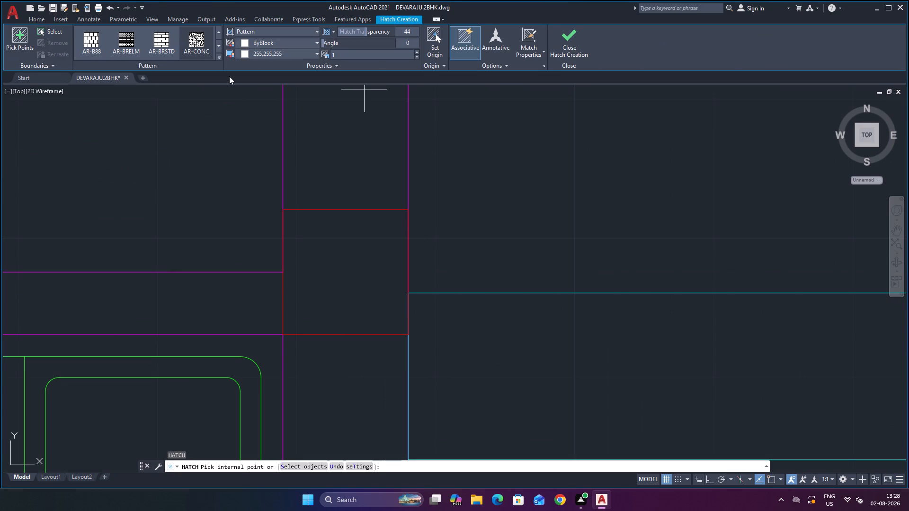
pyautogui.click(220, 59)
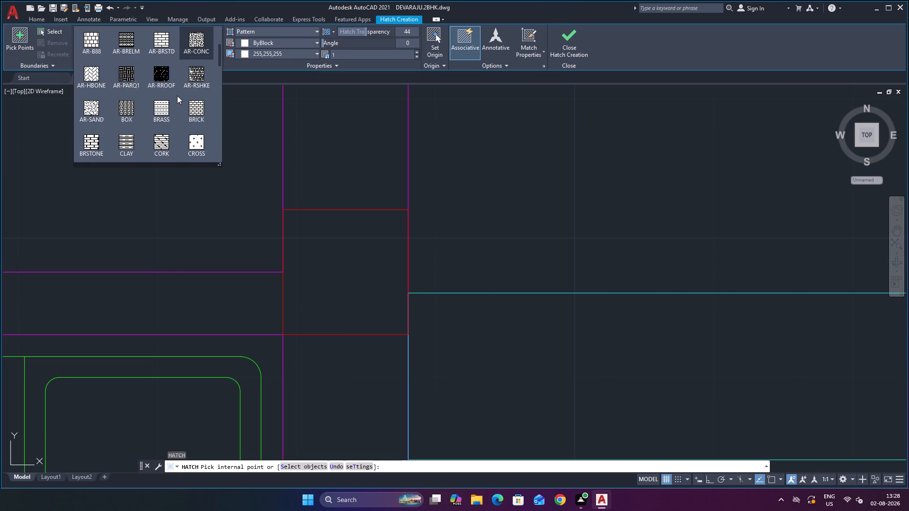
pyautogui.scroll(7, 177, 96)
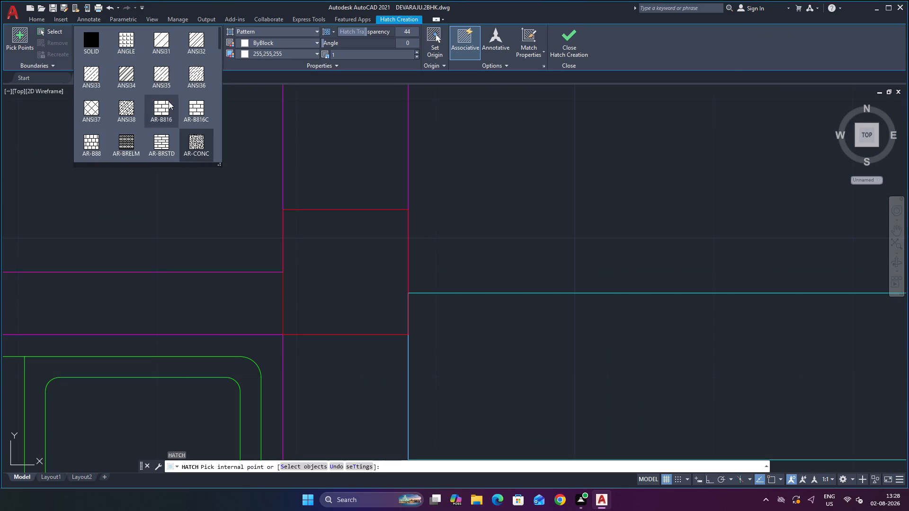
pyautogui.click(194, 109)
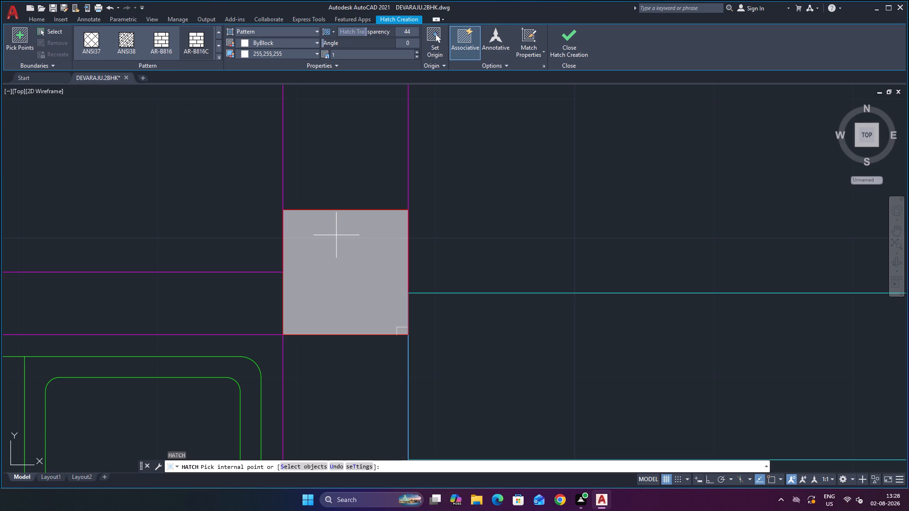
# Configure the AR-B816C hatch with transparency 0, White as its background colour and ByLayer as its hatch colour.
pyautogui.moveTo(365, 29); pyautogui.dragTo(320, 25)
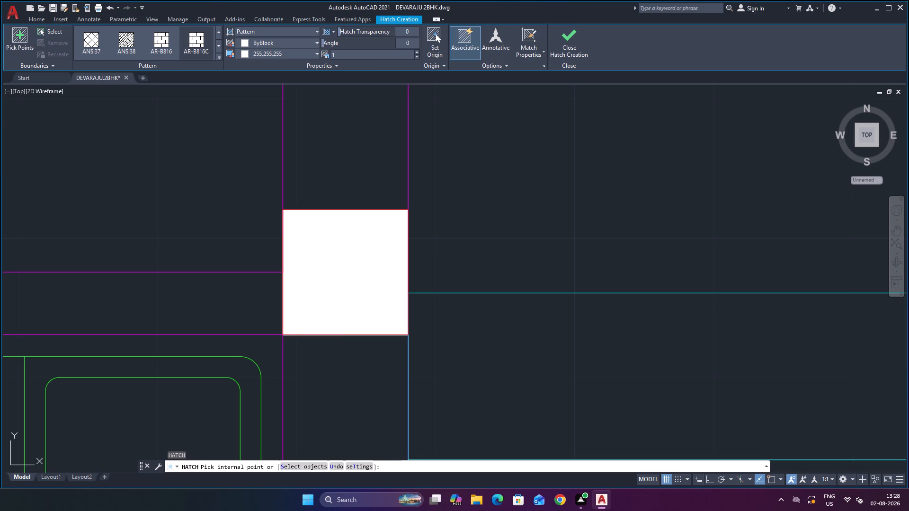
pyautogui.click(291, 52)
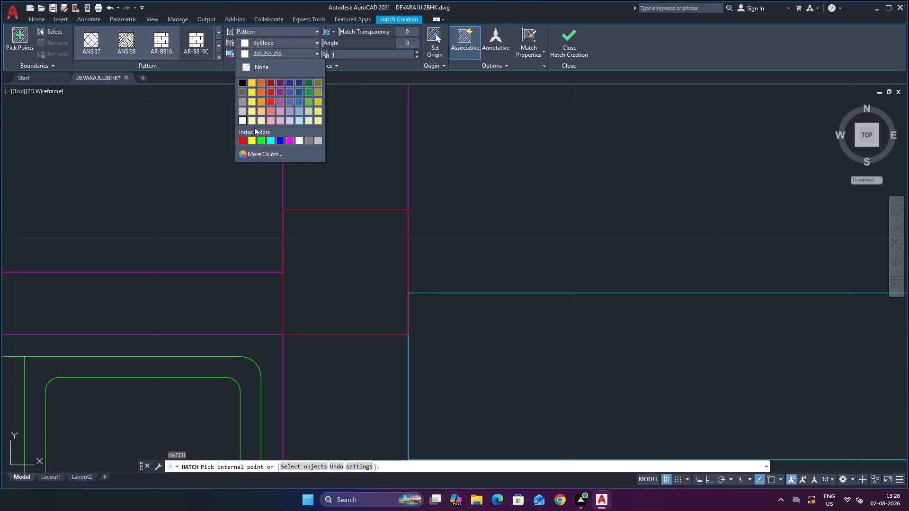
pyautogui.click(300, 139)
pyautogui.click(275, 41)
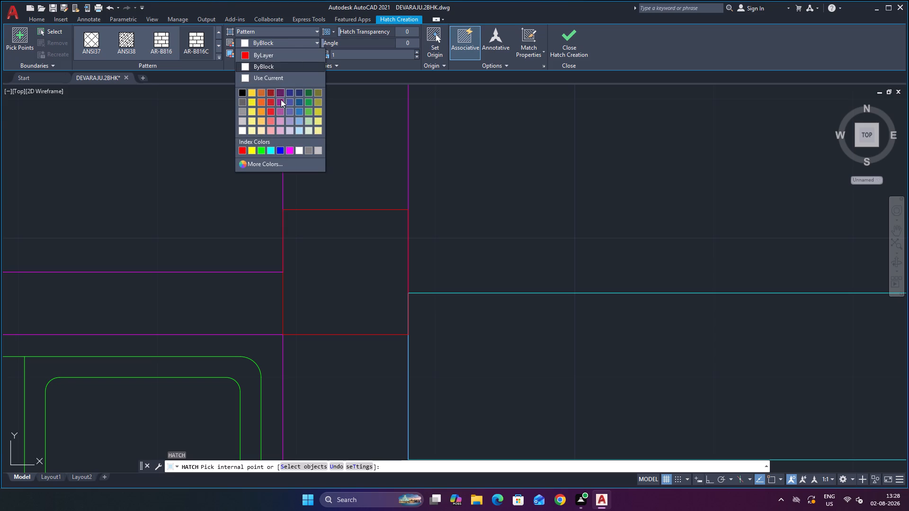
pyautogui.click(268, 37)
pyautogui.click(269, 42)
pyautogui.click(288, 56)
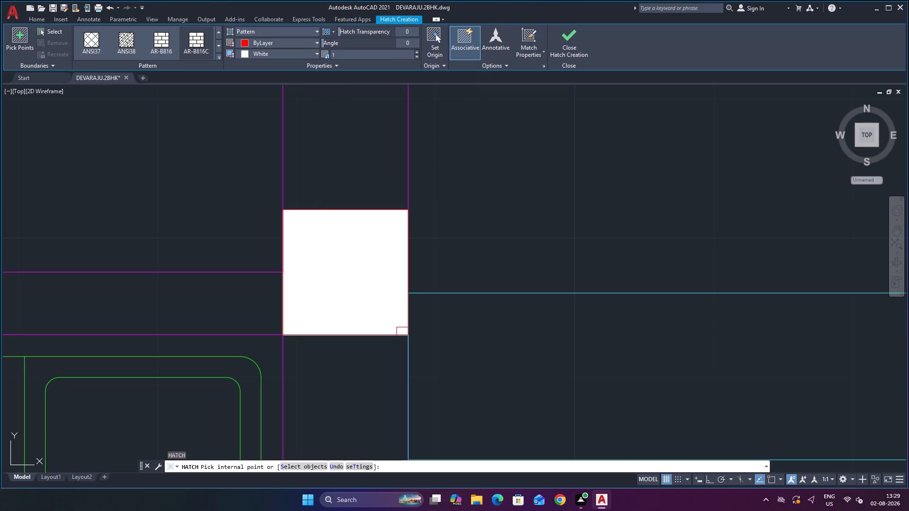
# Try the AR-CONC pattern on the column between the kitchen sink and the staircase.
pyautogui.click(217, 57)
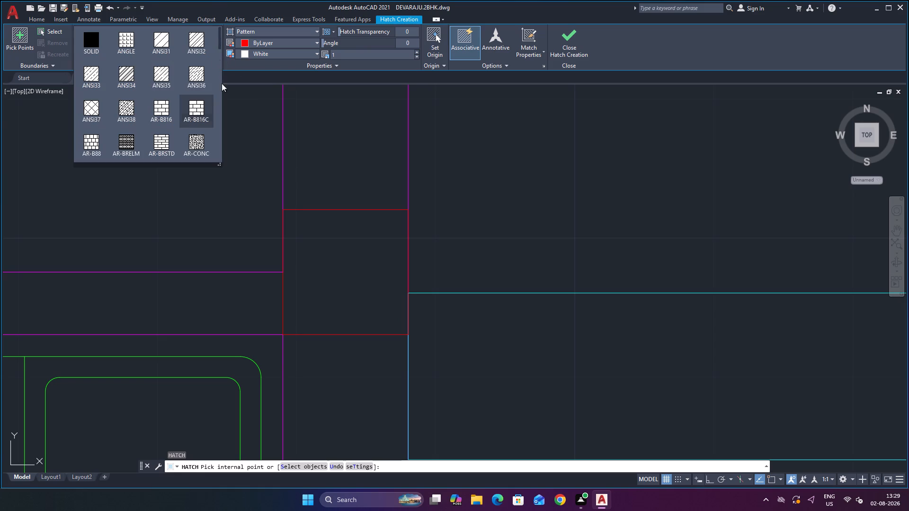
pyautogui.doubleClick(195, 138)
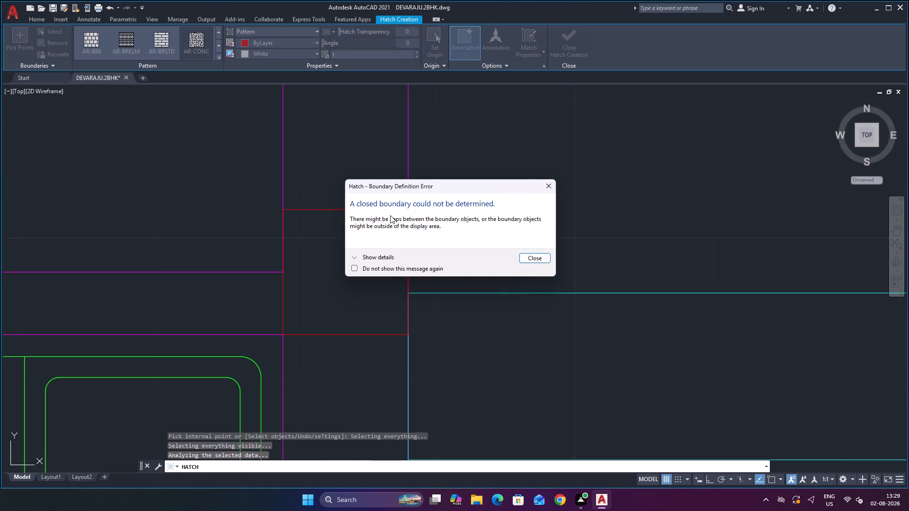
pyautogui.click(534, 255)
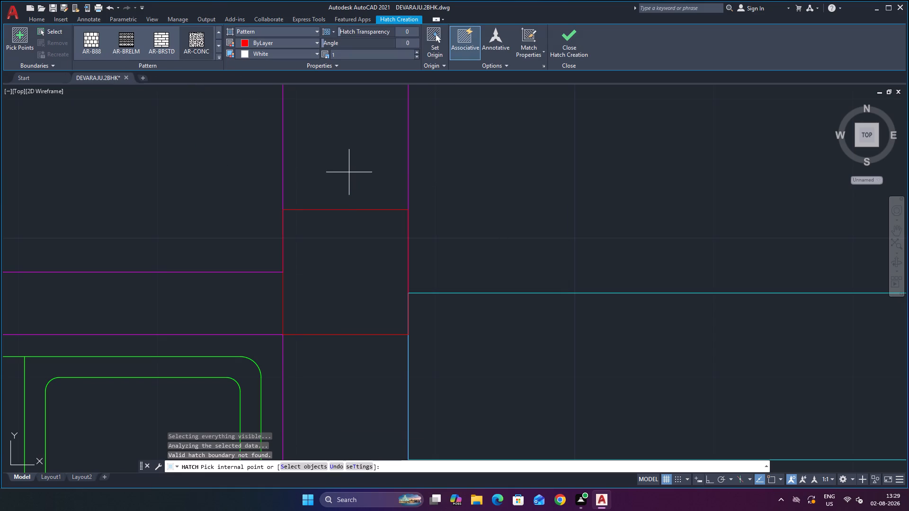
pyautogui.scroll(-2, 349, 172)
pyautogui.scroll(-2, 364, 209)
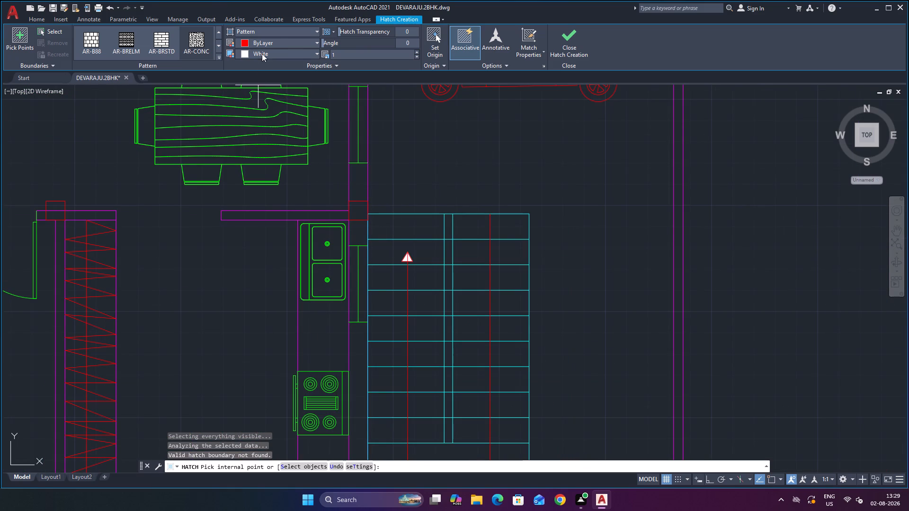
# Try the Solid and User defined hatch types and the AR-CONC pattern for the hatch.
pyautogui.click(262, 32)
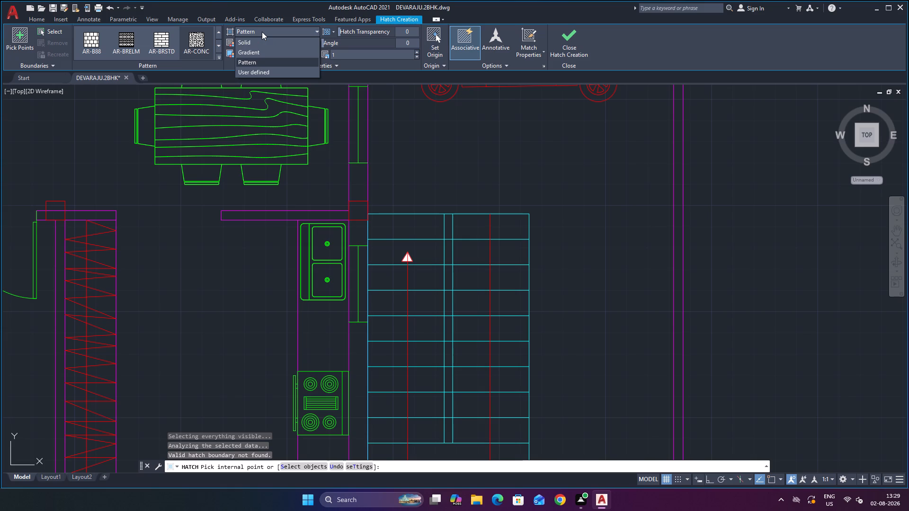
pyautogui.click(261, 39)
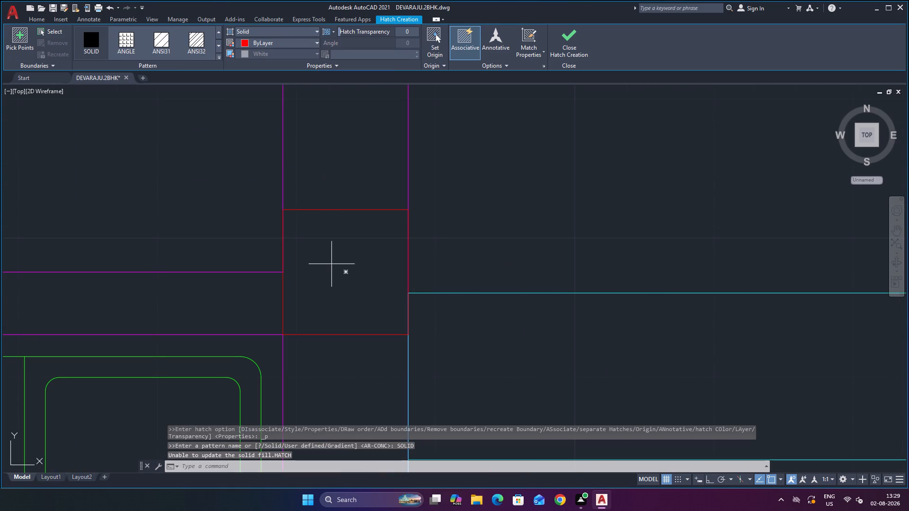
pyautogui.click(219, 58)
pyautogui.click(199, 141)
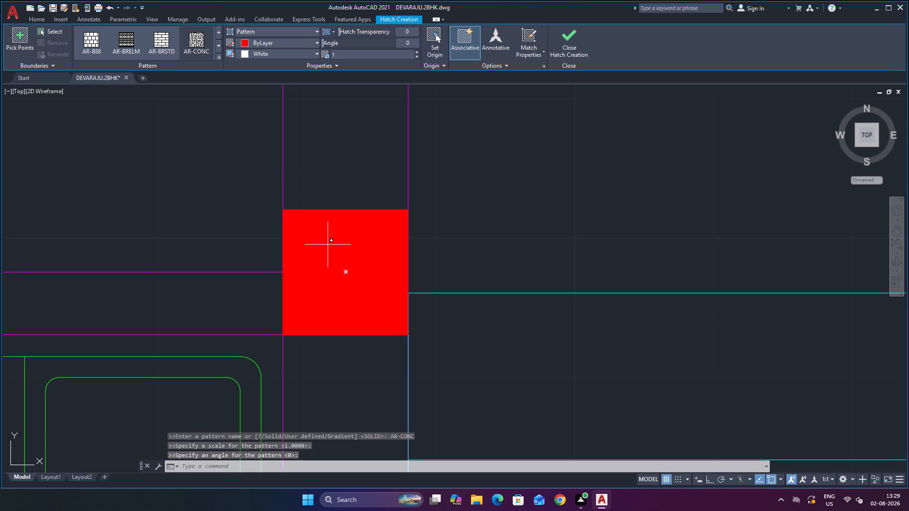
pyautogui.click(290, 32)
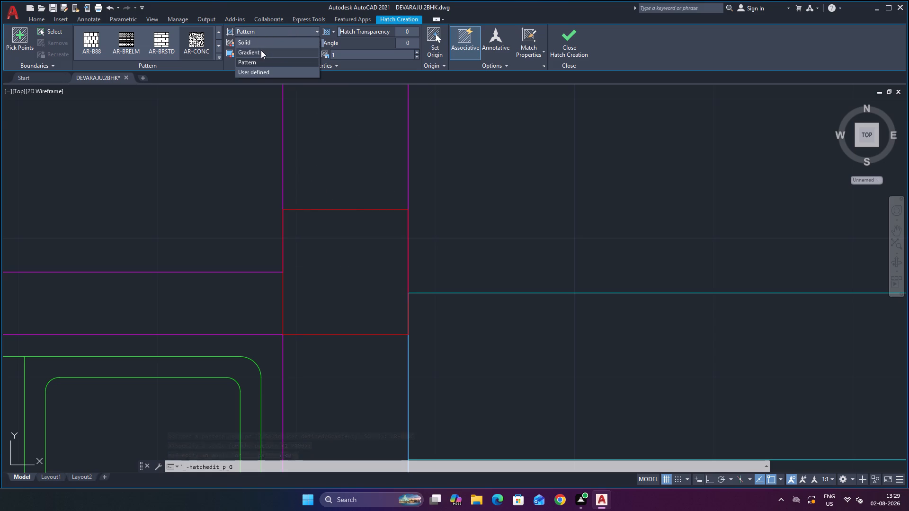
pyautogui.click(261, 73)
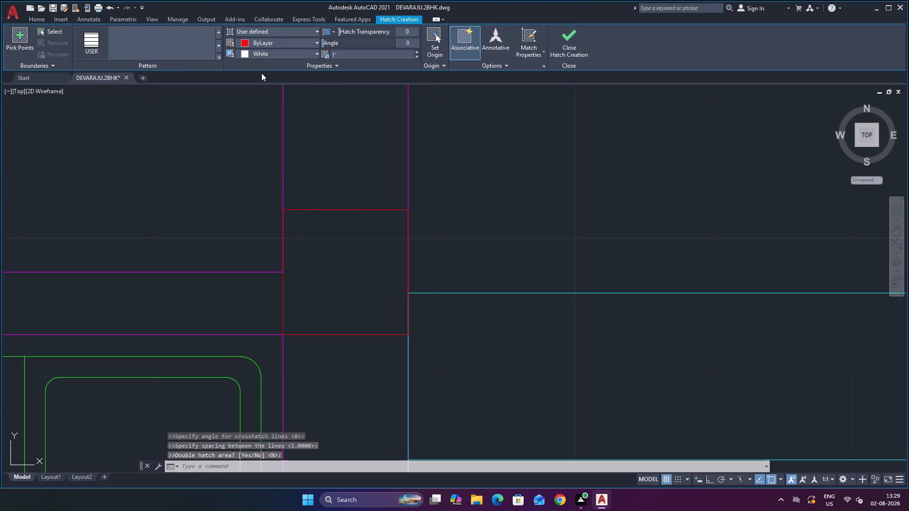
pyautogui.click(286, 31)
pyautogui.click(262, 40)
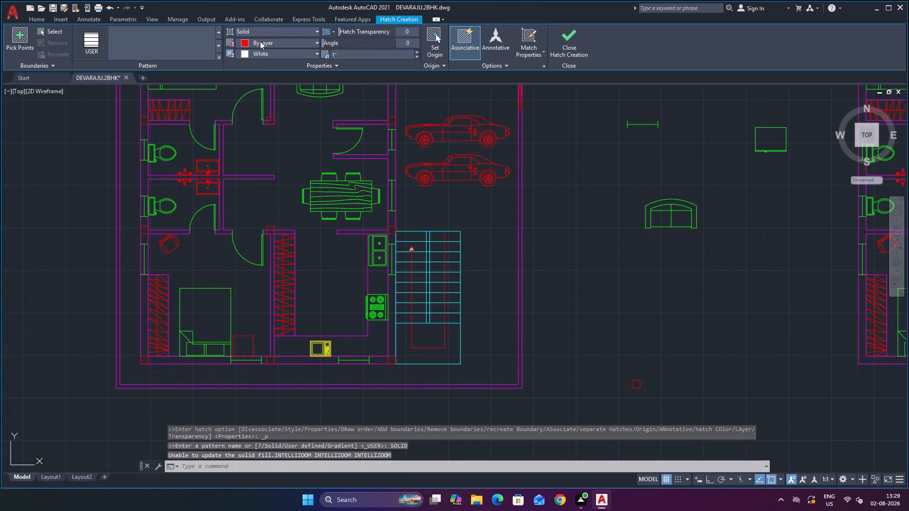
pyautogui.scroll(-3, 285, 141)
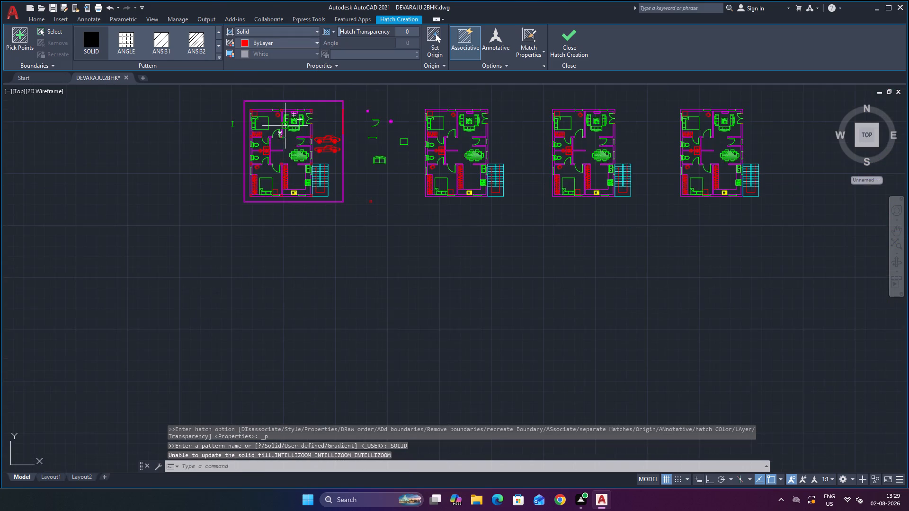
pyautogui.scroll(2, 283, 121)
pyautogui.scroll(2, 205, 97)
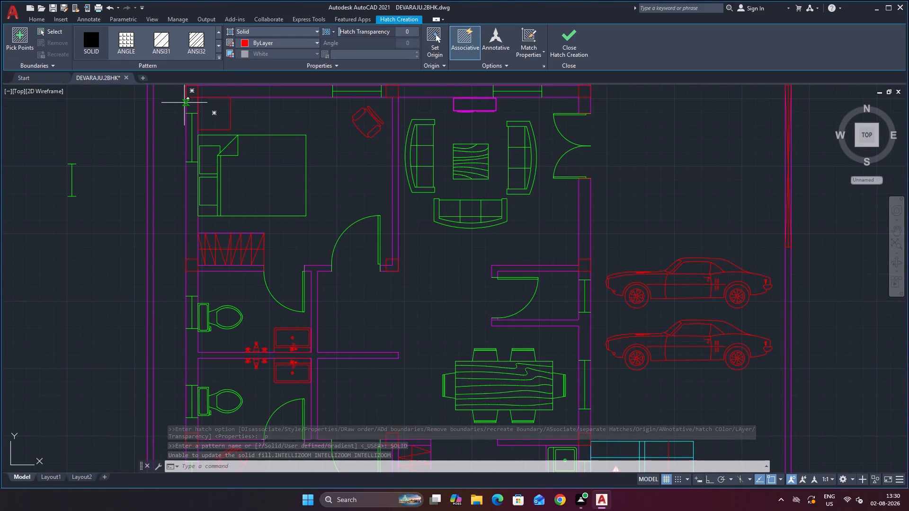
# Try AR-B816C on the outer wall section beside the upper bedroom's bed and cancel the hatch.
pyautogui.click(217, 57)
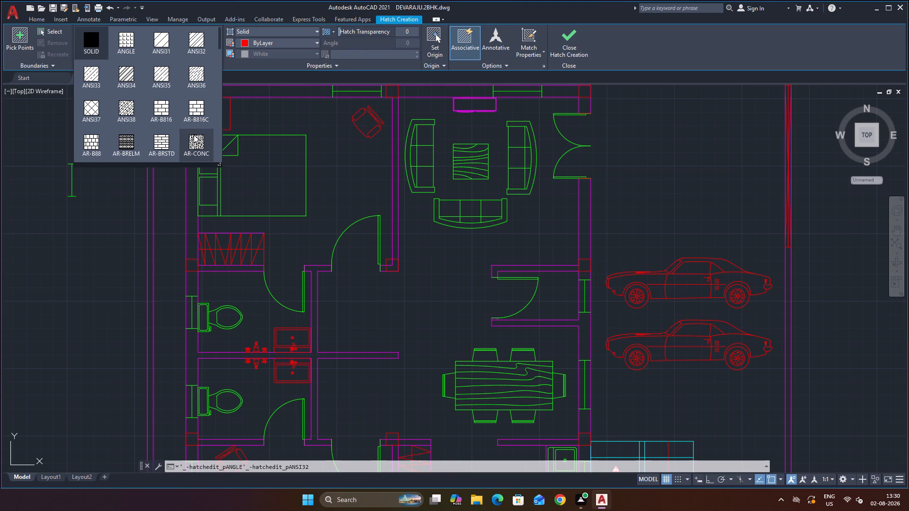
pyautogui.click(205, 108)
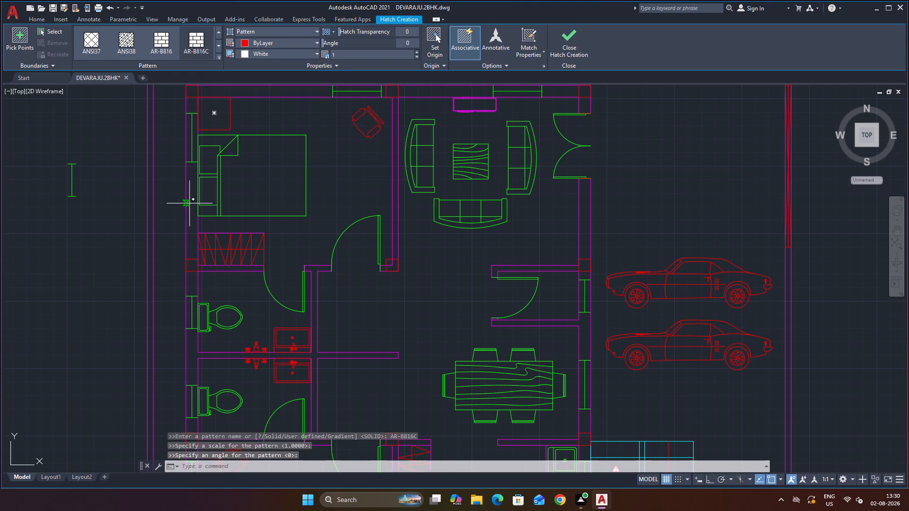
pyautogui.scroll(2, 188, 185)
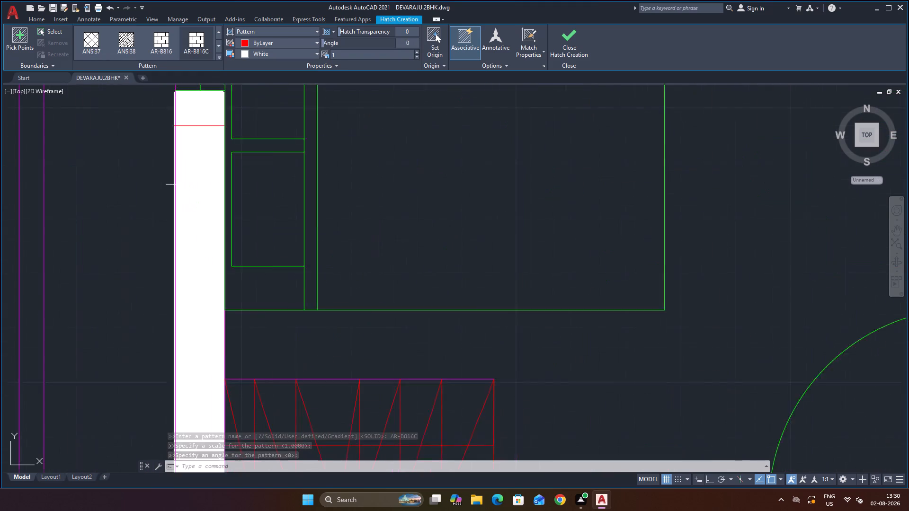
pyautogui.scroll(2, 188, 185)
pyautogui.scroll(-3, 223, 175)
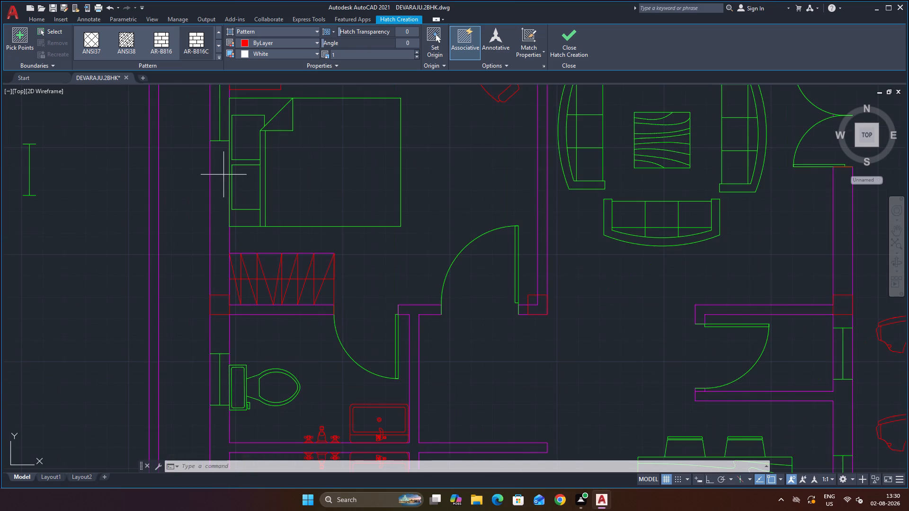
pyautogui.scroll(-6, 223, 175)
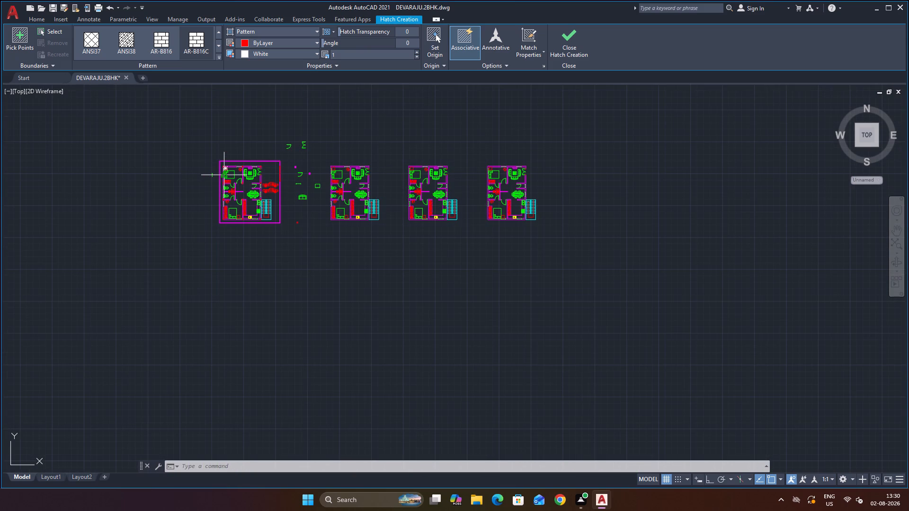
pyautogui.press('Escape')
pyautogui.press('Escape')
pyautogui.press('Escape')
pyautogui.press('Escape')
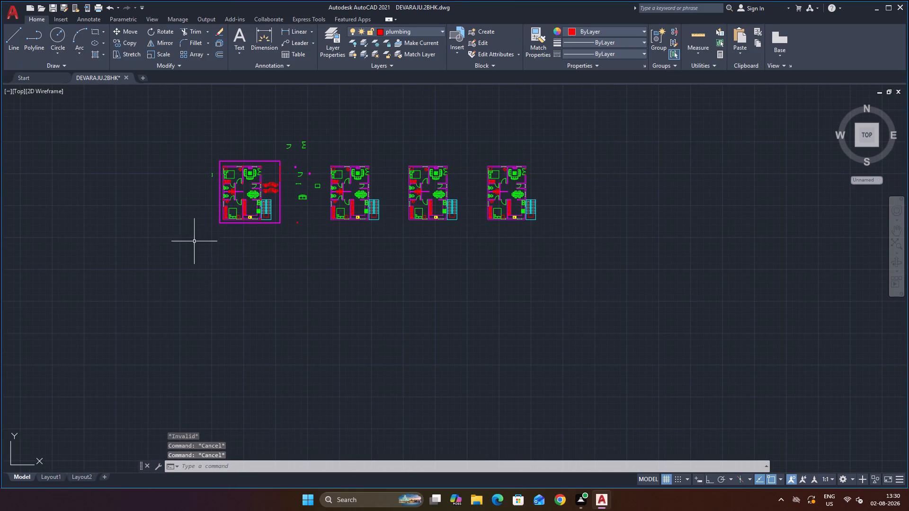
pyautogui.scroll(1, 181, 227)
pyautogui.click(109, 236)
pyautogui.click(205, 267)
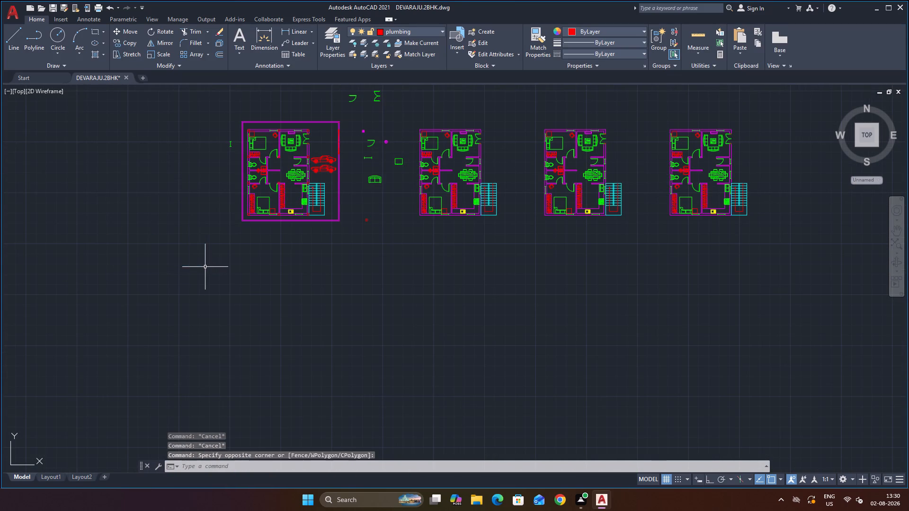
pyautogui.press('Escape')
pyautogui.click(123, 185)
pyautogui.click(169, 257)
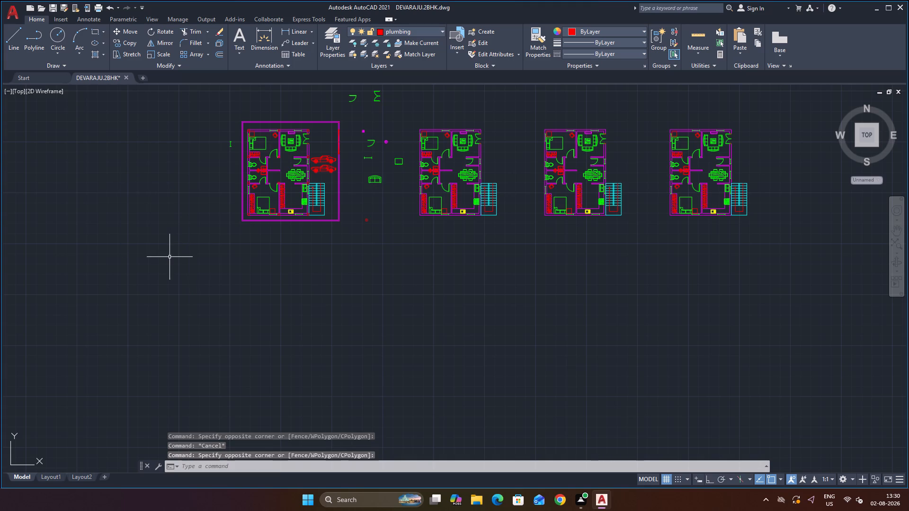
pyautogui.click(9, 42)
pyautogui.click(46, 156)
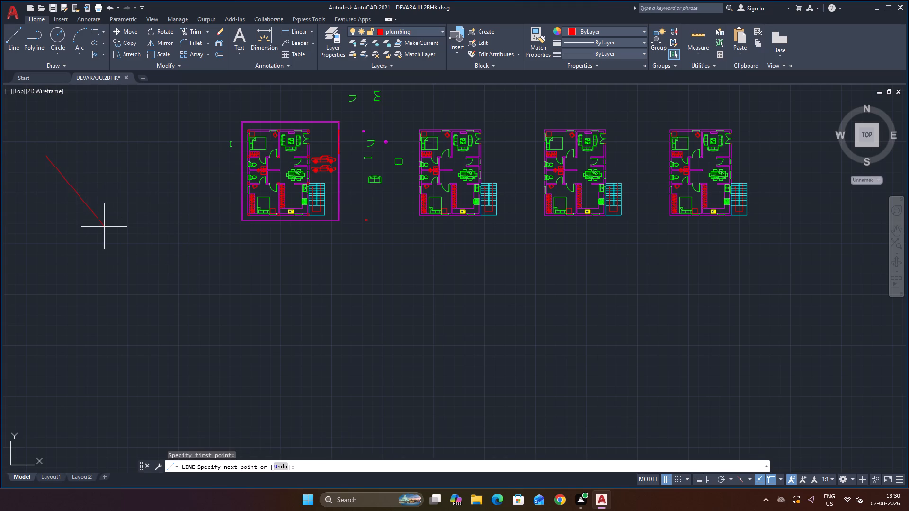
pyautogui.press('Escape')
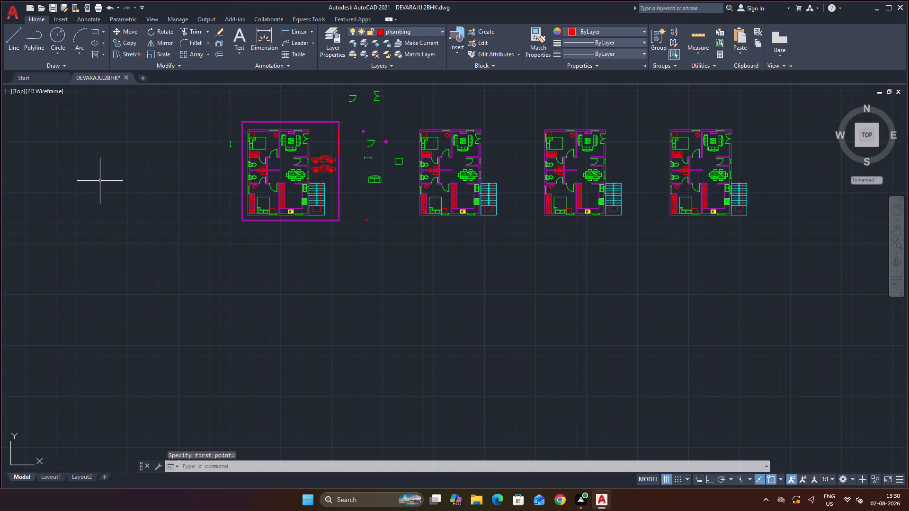
# Draw an upright test rectangle in the empty area to the left of the walled floor plan.
pyautogui.write('rec')
pyautogui.press('Return')
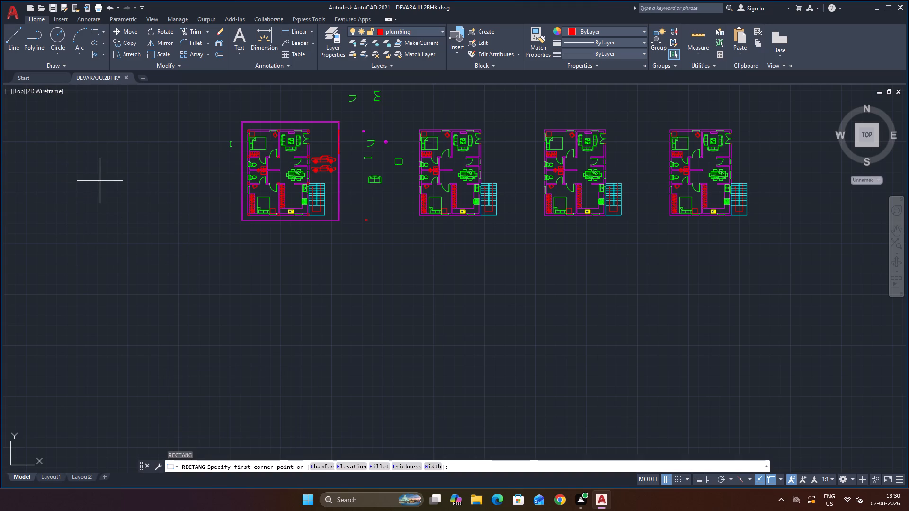
pyautogui.click(101, 177)
pyautogui.click(144, 261)
pyautogui.click(144, 261)
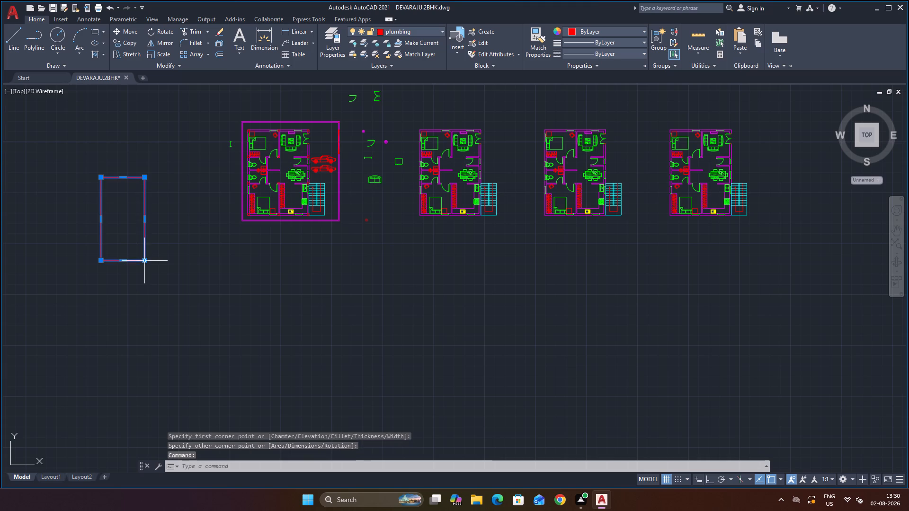
pyautogui.press('Escape')
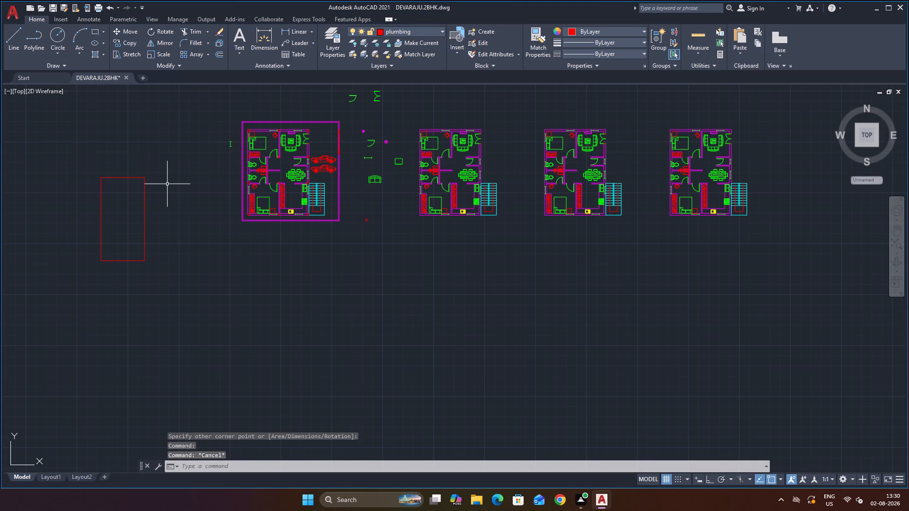
# Hatch the inside of the test rectangle with the AR-B816C pattern.
pyautogui.press('h')
pyautogui.press('Return')
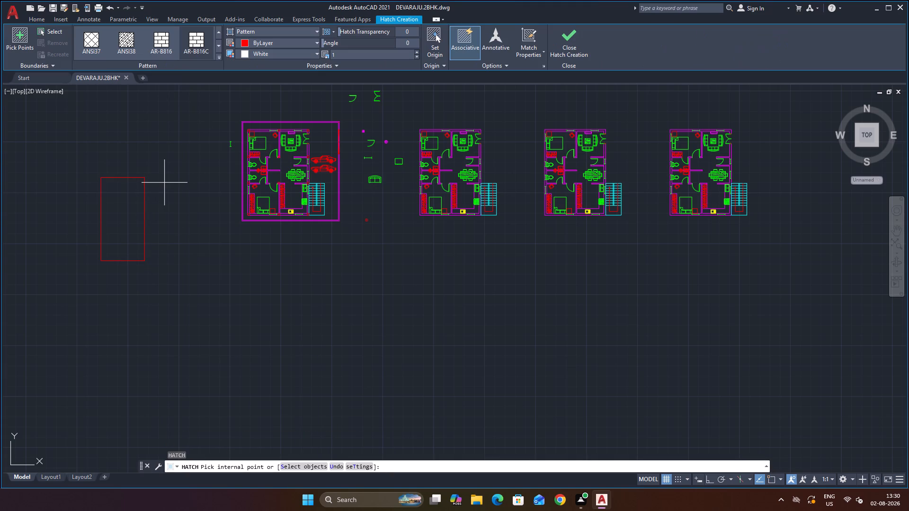
pyautogui.click(133, 50)
pyautogui.click(131, 207)
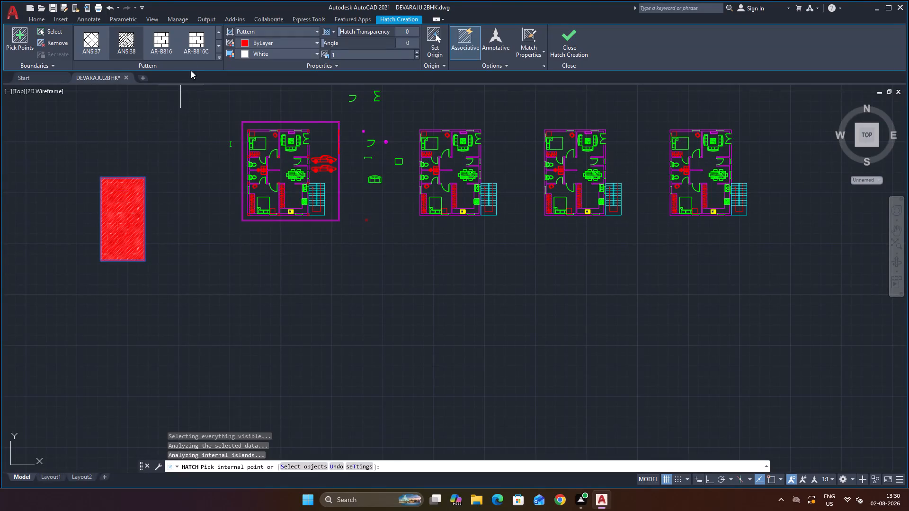
pyautogui.click(196, 46)
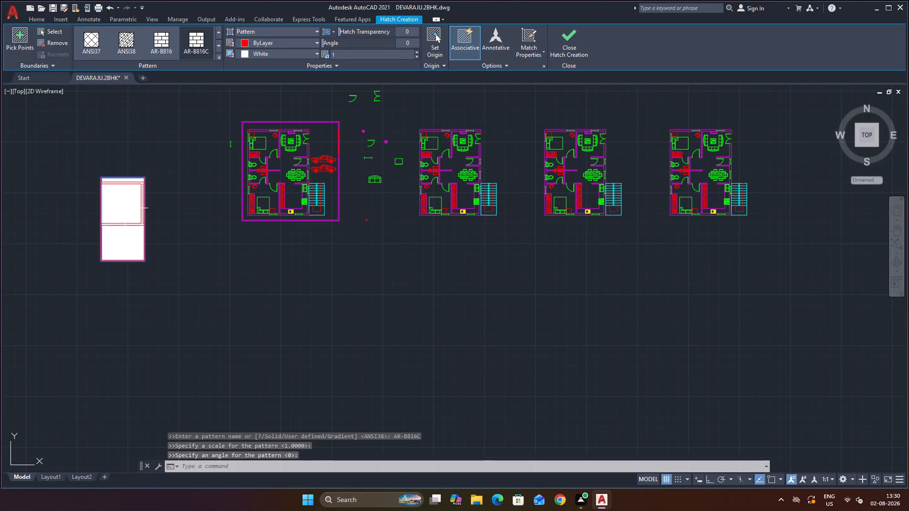
pyautogui.press('Escape')
pyautogui.press('Escape')
pyautogui.press('Escape')
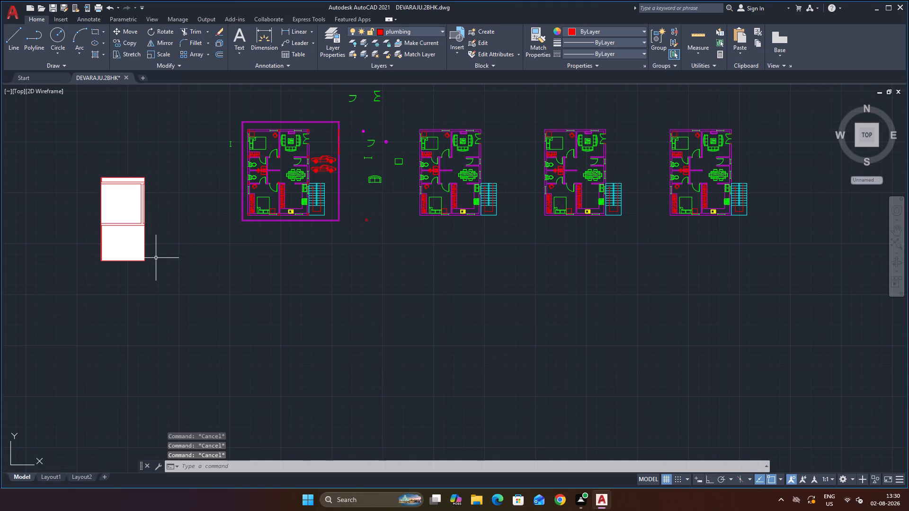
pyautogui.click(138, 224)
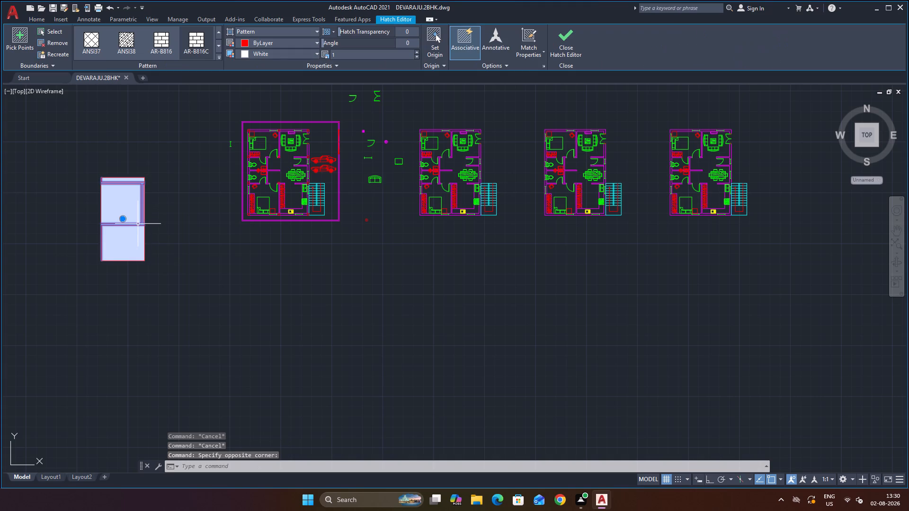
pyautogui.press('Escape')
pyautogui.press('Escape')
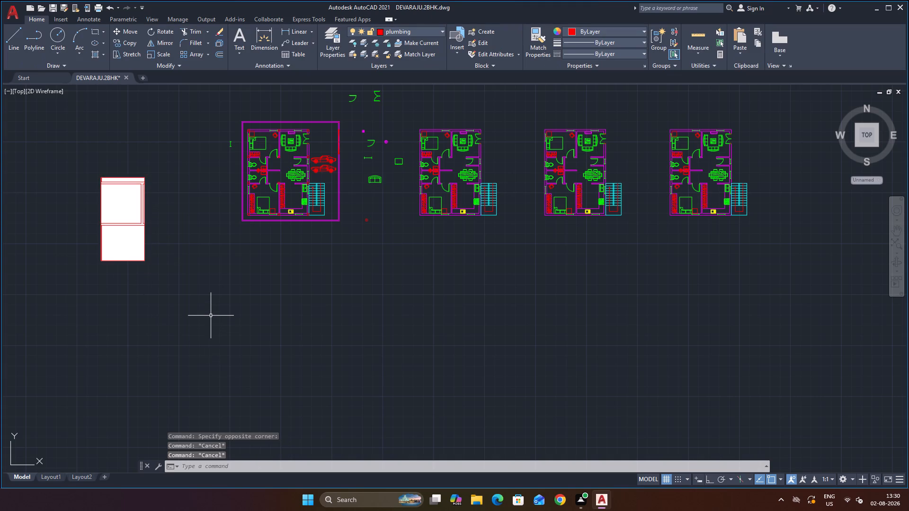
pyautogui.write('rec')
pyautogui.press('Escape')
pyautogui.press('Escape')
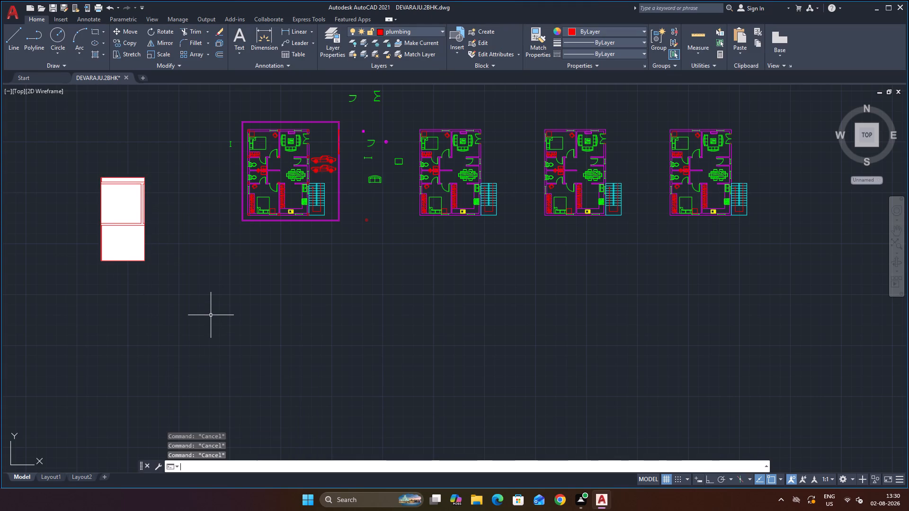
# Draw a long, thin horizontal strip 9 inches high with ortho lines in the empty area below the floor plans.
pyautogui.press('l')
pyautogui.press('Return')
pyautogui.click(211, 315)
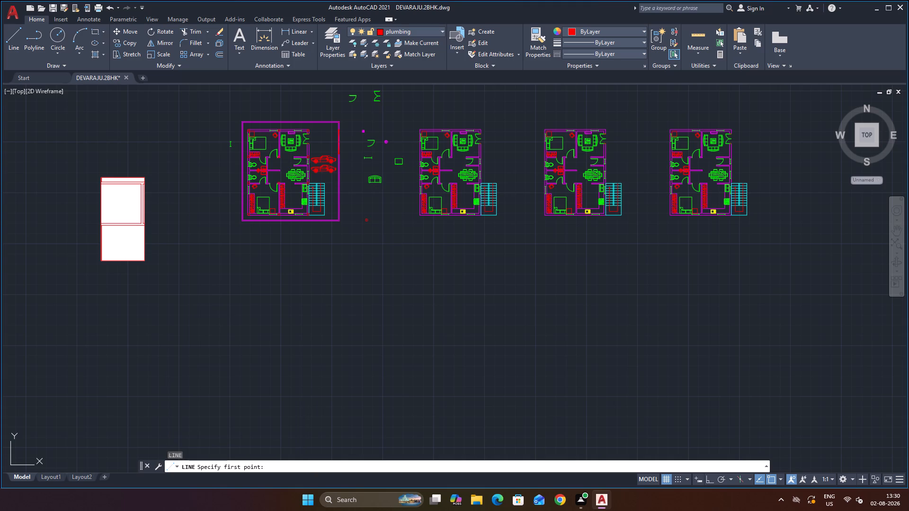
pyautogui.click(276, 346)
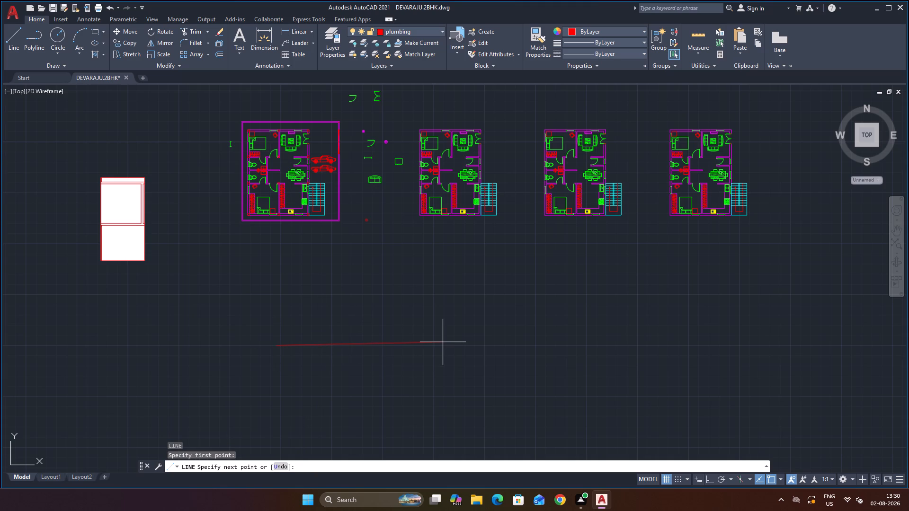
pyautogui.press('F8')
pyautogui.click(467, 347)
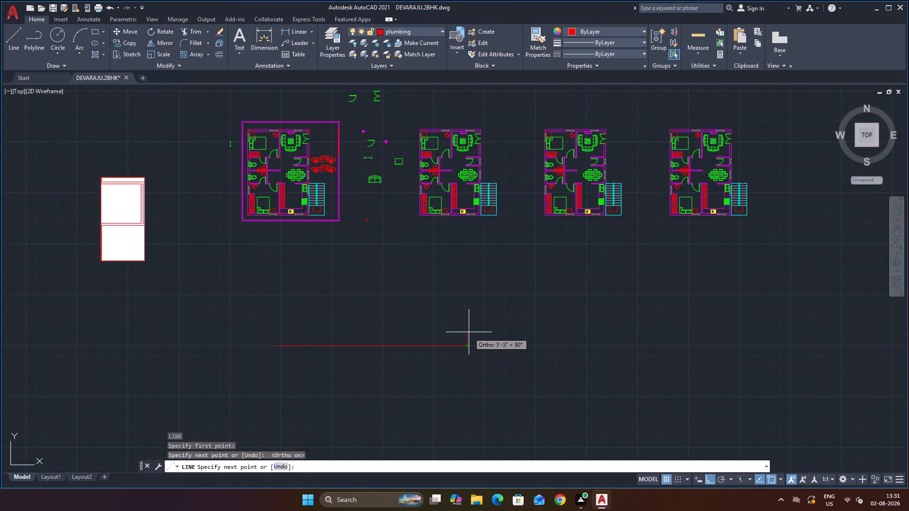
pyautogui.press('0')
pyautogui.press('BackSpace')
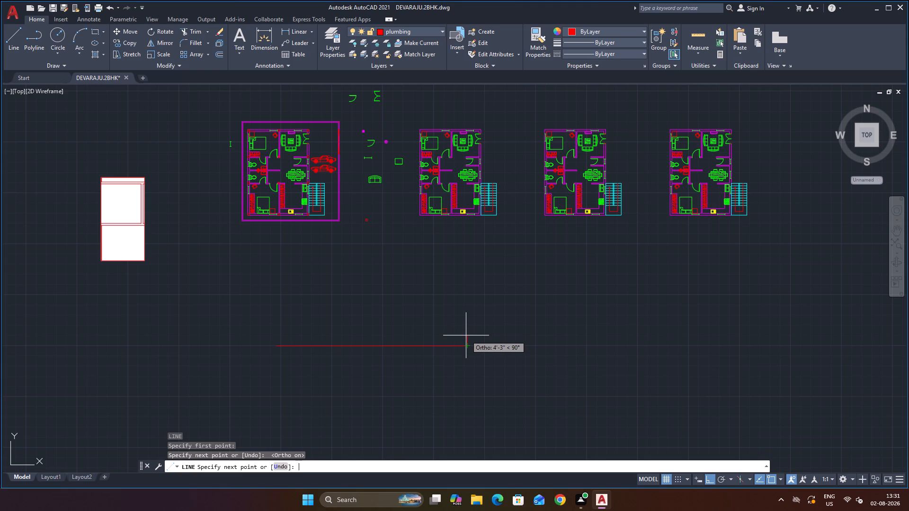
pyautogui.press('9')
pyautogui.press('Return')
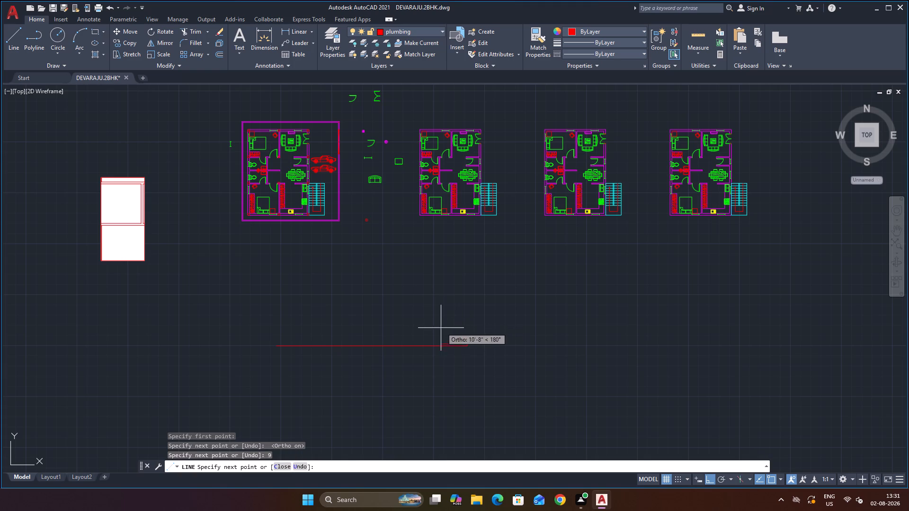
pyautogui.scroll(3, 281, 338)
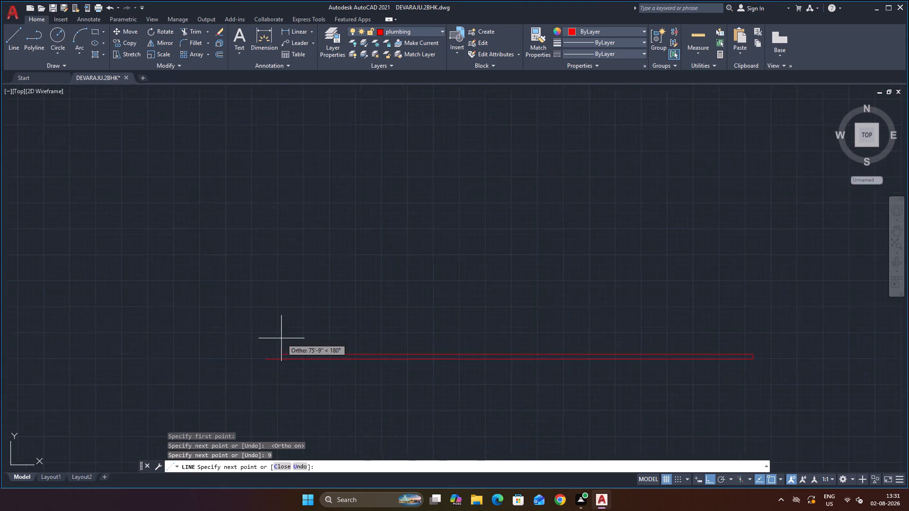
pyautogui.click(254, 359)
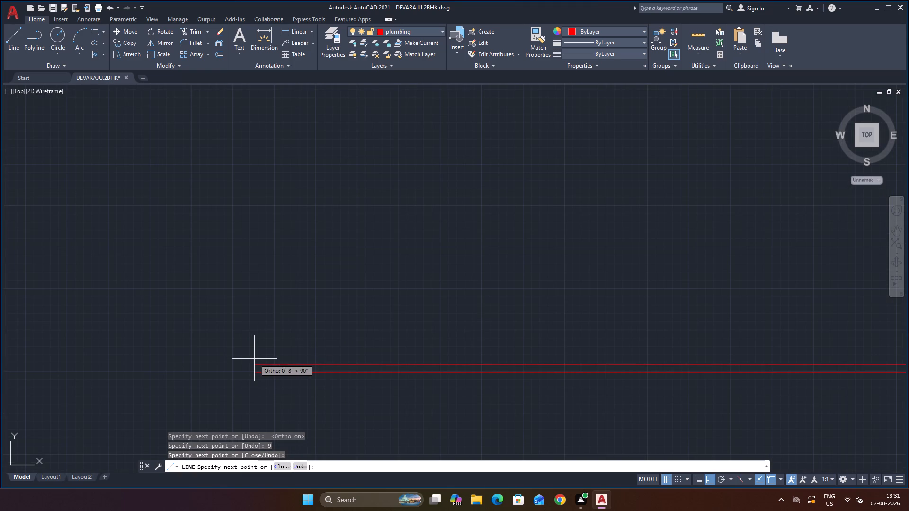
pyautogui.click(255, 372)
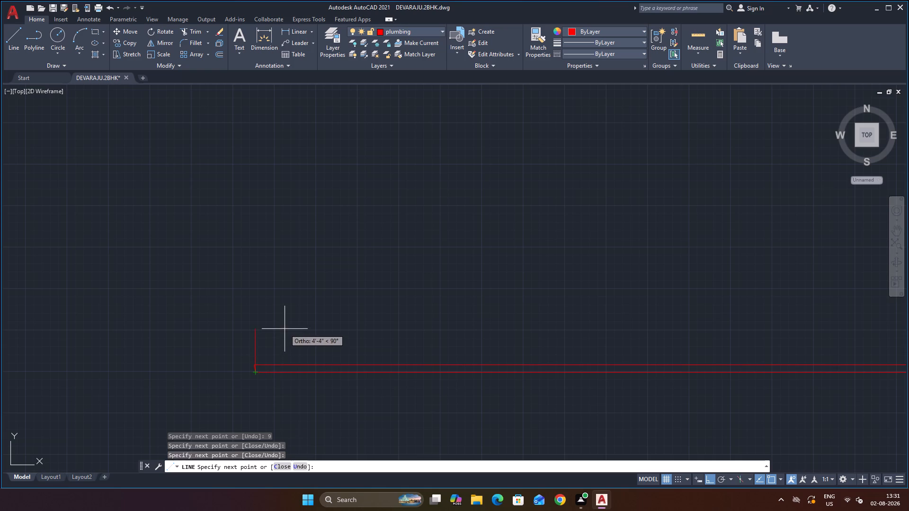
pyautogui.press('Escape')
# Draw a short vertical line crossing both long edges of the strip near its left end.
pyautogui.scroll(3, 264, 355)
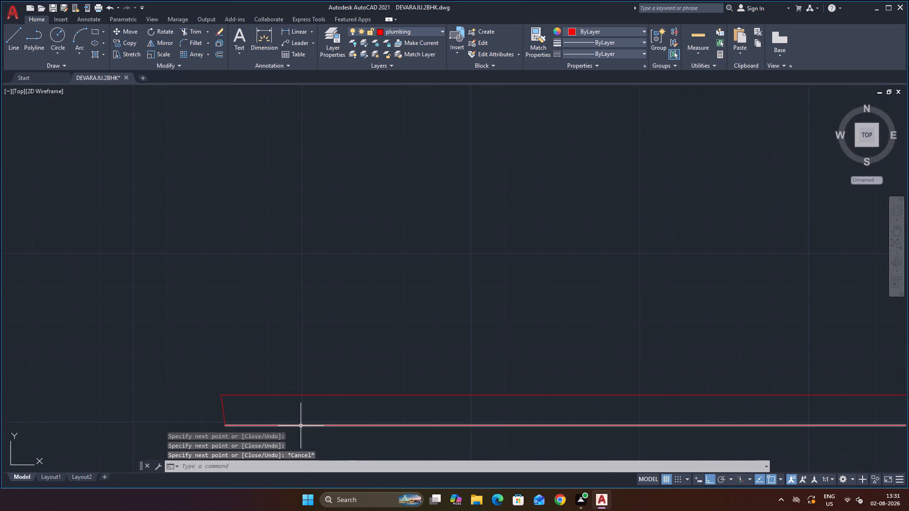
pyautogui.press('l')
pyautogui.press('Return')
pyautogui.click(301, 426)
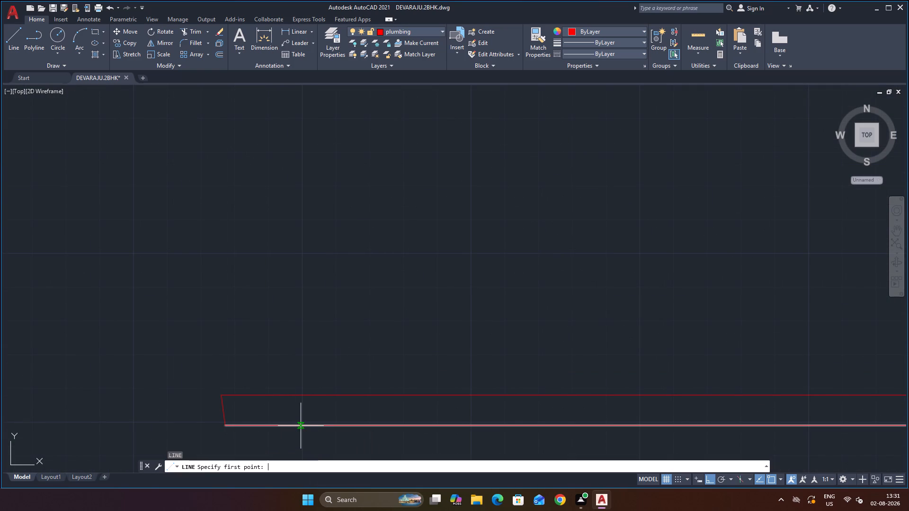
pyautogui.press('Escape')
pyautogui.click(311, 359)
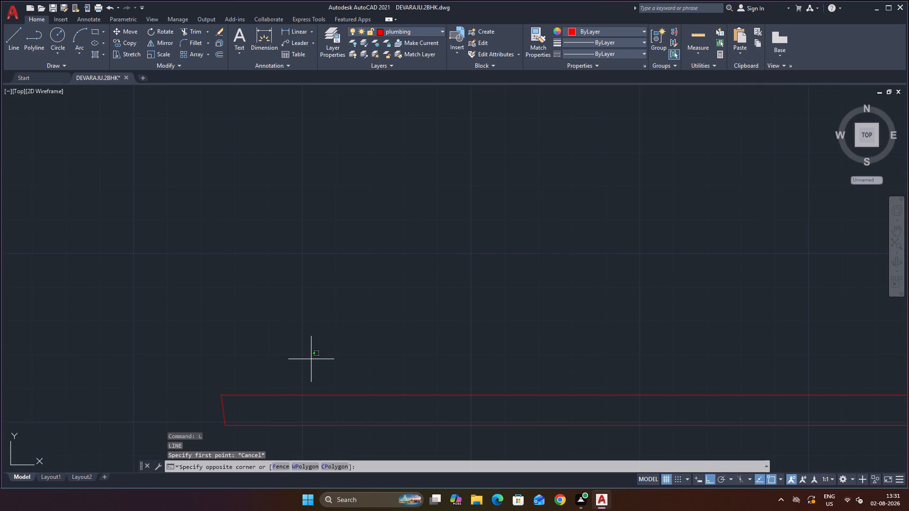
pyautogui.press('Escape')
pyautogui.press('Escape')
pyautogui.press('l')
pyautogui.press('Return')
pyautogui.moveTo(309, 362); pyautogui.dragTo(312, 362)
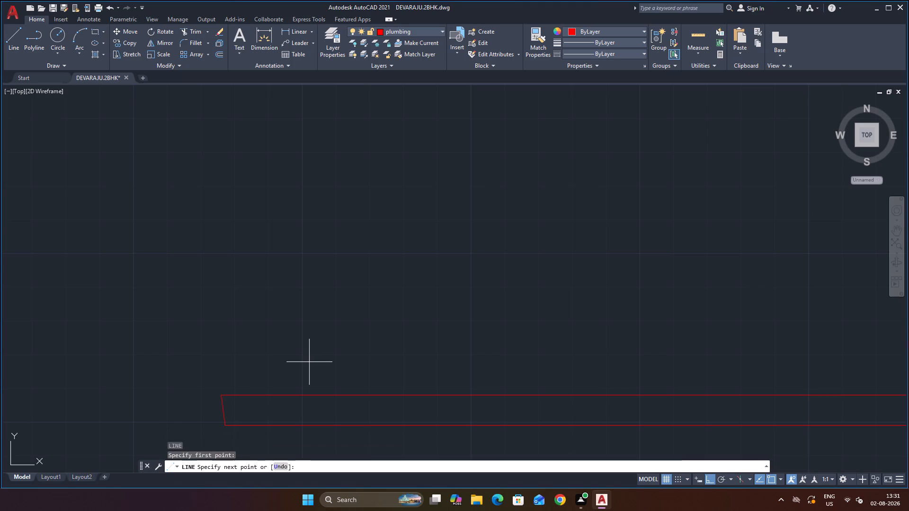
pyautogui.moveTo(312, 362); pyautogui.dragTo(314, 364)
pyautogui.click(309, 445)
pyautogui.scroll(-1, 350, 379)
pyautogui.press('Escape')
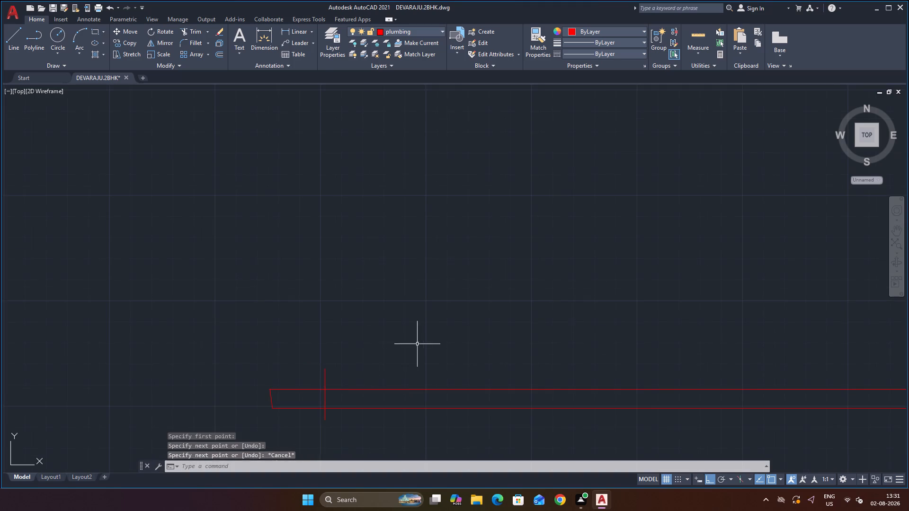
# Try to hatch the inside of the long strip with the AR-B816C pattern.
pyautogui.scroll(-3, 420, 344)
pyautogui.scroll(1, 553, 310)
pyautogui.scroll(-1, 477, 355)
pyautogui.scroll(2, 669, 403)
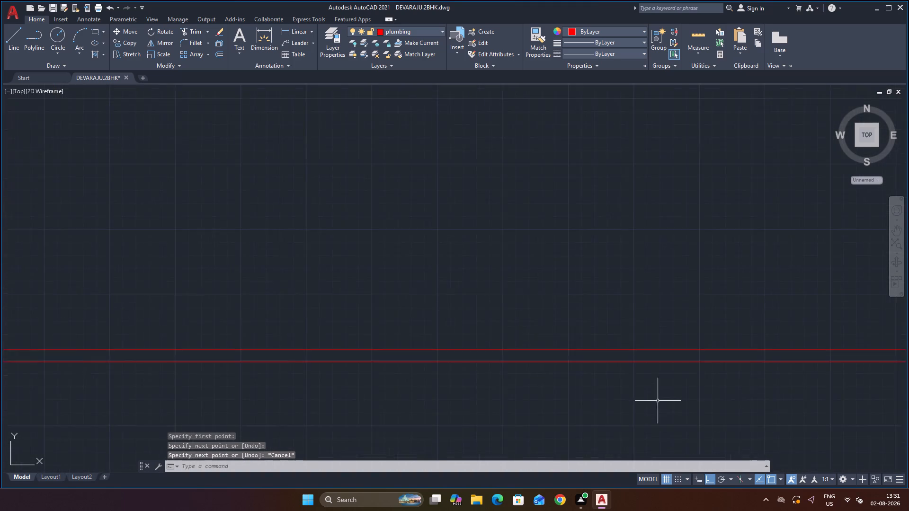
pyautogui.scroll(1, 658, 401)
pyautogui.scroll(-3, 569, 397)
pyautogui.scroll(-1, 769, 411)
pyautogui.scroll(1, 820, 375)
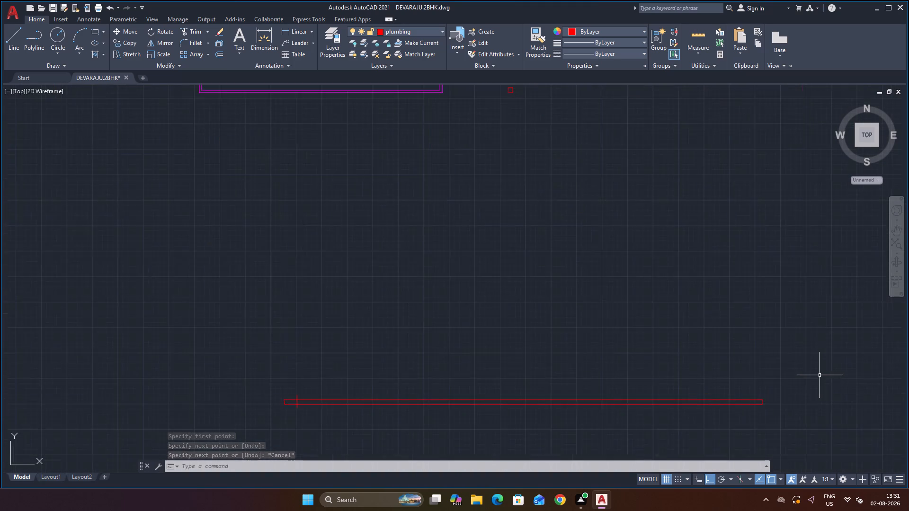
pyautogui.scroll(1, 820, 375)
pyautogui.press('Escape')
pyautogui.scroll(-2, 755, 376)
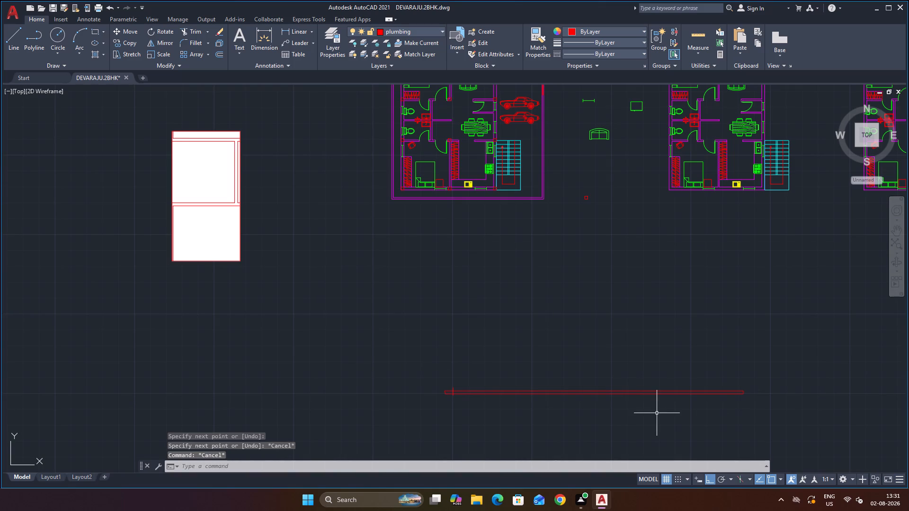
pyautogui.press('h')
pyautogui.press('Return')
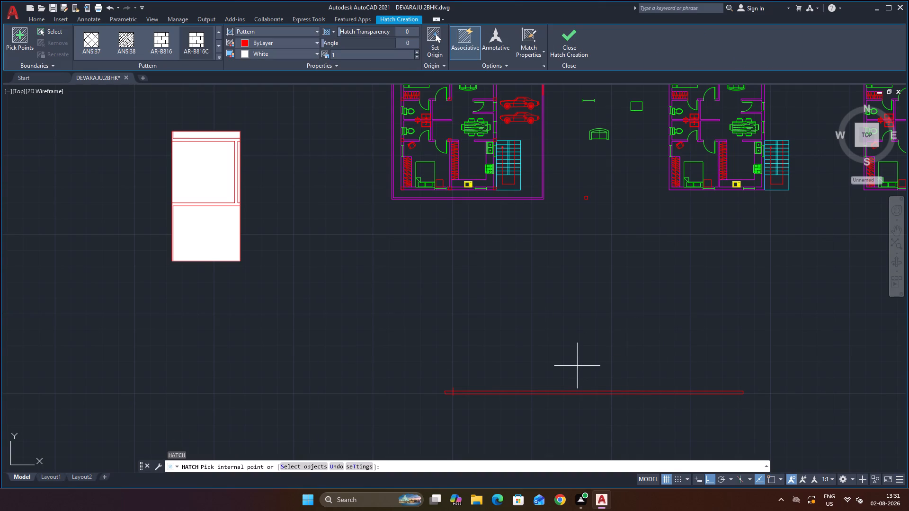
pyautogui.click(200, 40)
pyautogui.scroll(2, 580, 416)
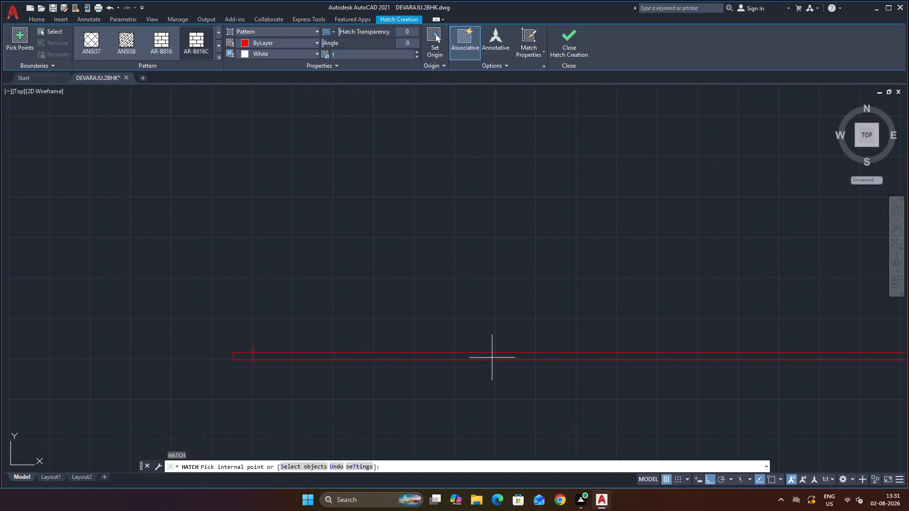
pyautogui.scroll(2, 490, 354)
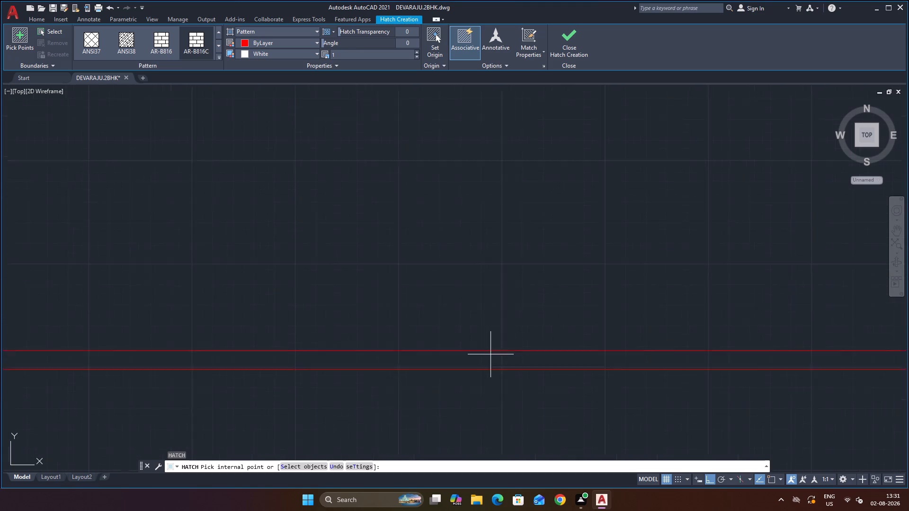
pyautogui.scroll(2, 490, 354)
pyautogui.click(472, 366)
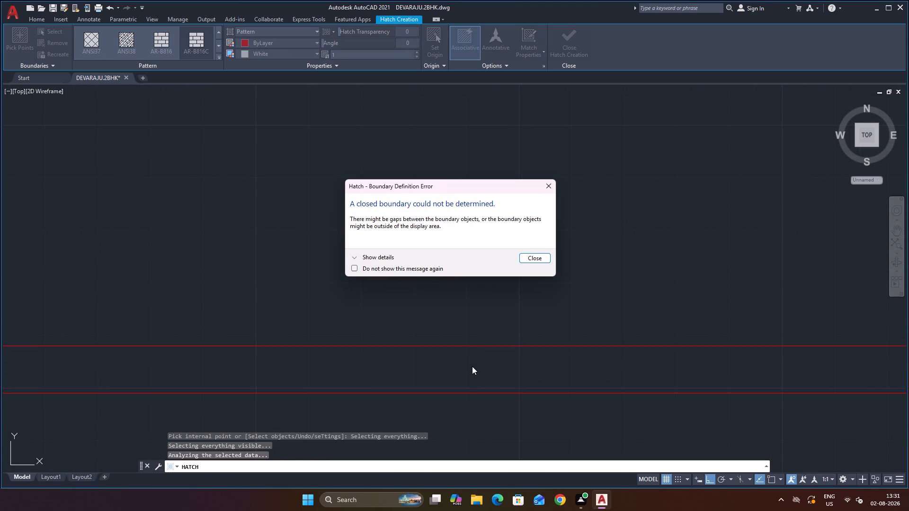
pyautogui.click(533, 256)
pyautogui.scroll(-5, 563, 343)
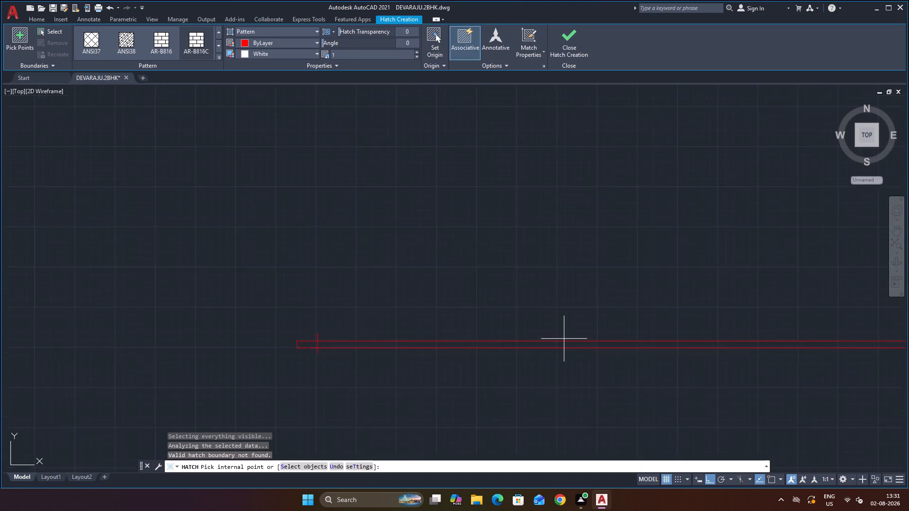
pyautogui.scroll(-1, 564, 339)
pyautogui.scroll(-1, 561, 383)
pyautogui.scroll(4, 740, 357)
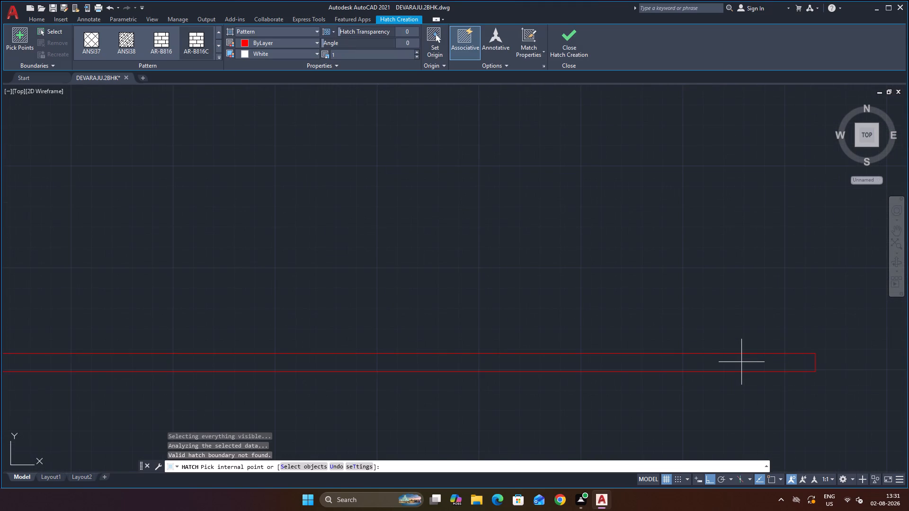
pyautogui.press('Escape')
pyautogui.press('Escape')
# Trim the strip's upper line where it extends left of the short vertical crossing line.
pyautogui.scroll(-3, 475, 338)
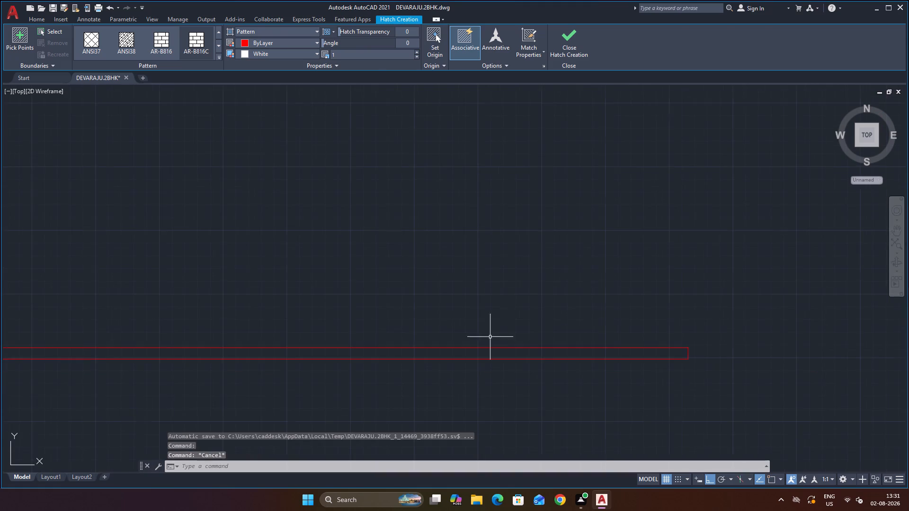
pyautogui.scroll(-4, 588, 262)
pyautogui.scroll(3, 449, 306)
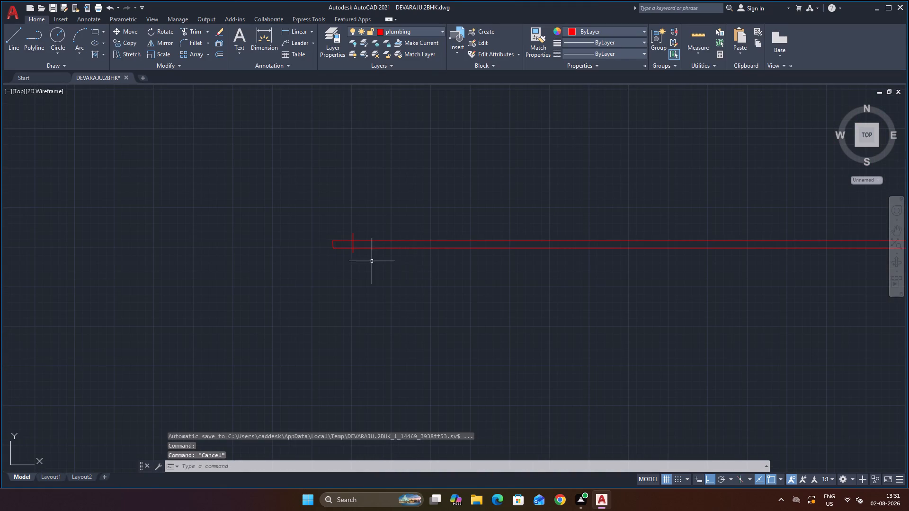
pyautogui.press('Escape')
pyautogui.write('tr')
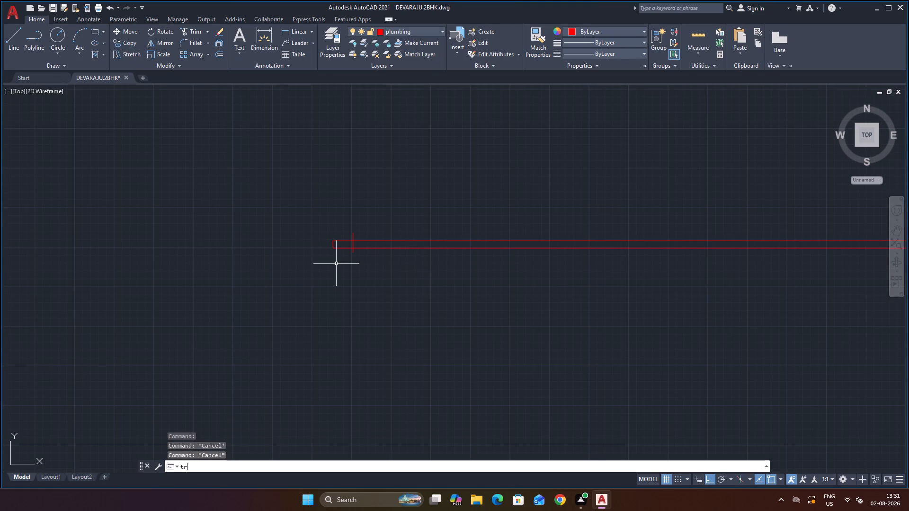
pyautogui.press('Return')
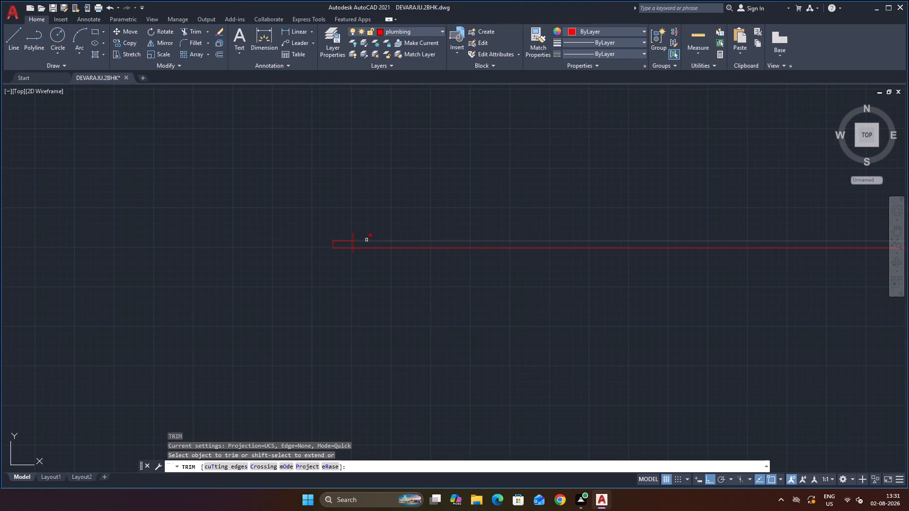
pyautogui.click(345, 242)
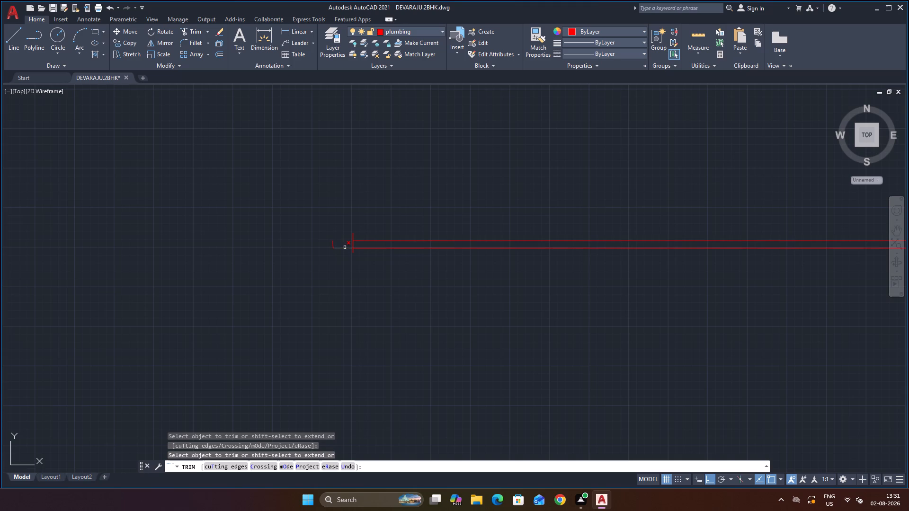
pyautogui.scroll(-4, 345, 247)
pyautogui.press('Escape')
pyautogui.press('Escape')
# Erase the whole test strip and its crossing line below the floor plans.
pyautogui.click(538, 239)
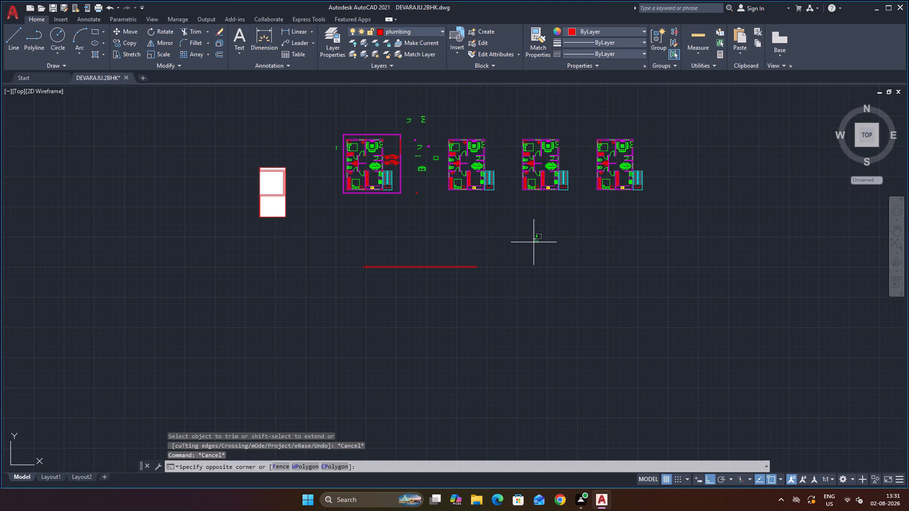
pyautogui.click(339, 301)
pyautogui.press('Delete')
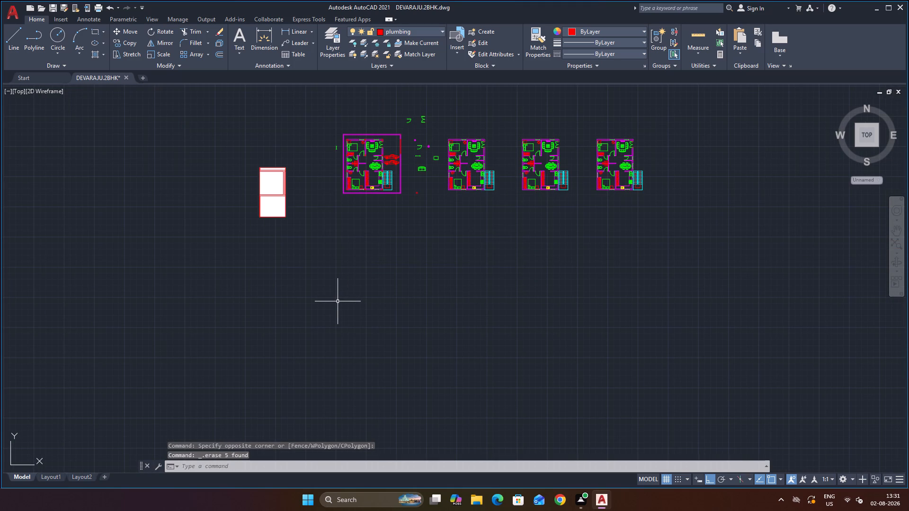
# Draw a rectangle 9" long and 10' wide in the empty space below the floor plans.
pyautogui.write('re')
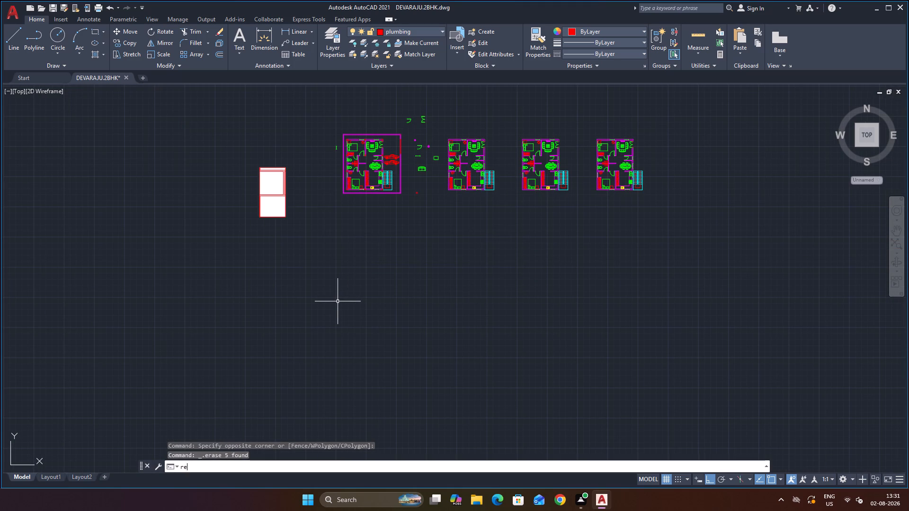
pyautogui.press('c')
pyautogui.press('Return')
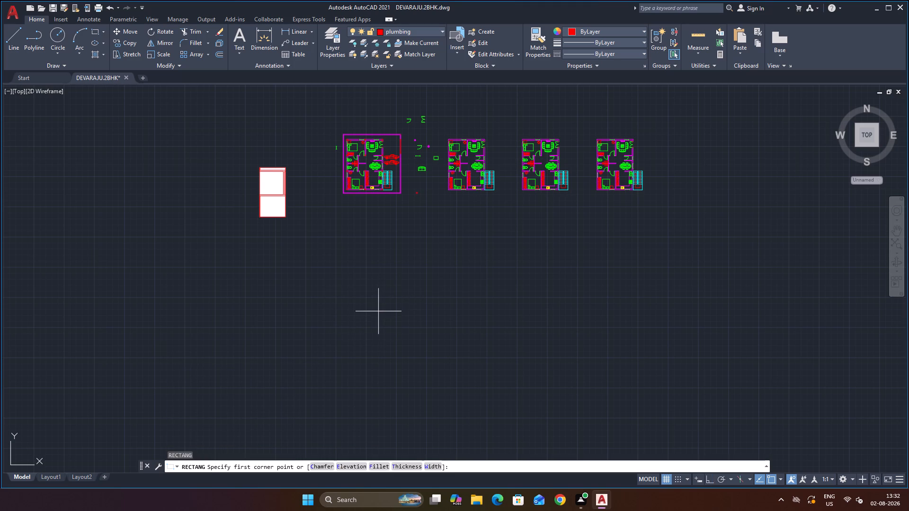
pyautogui.click(364, 287)
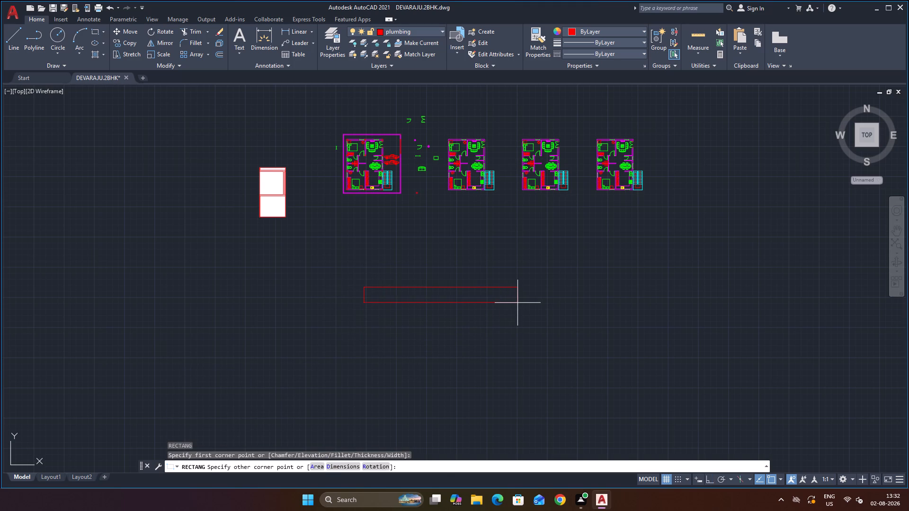
pyautogui.press('d')
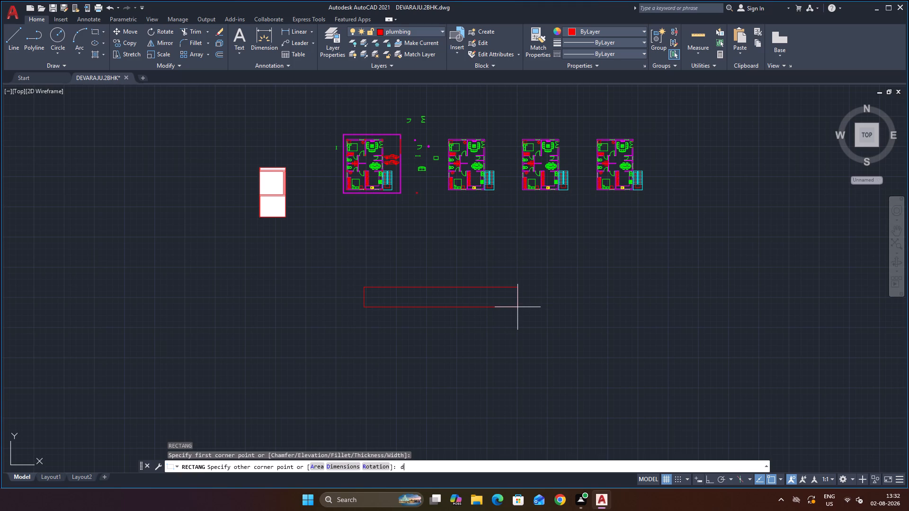
pyautogui.press('Return')
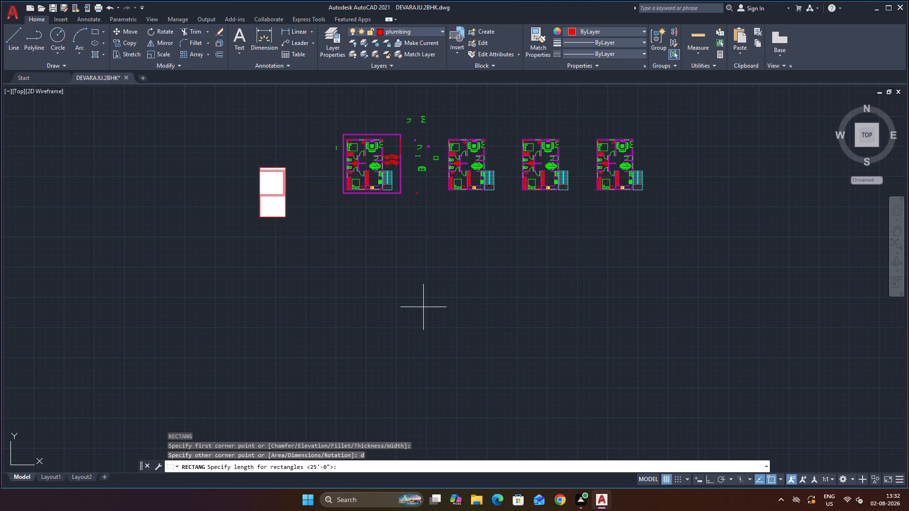
pyautogui.press('9')
pyautogui.press('Return')
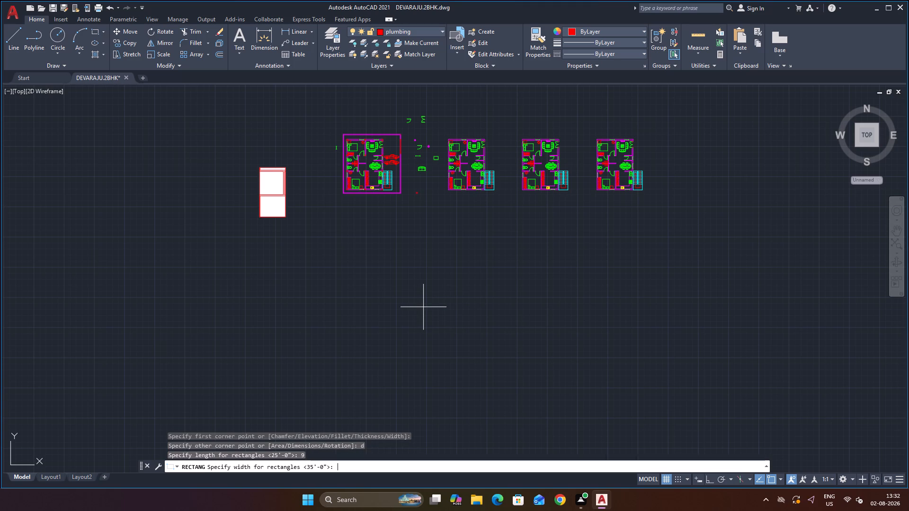
pyautogui.write("10'")
pyautogui.press('Return')
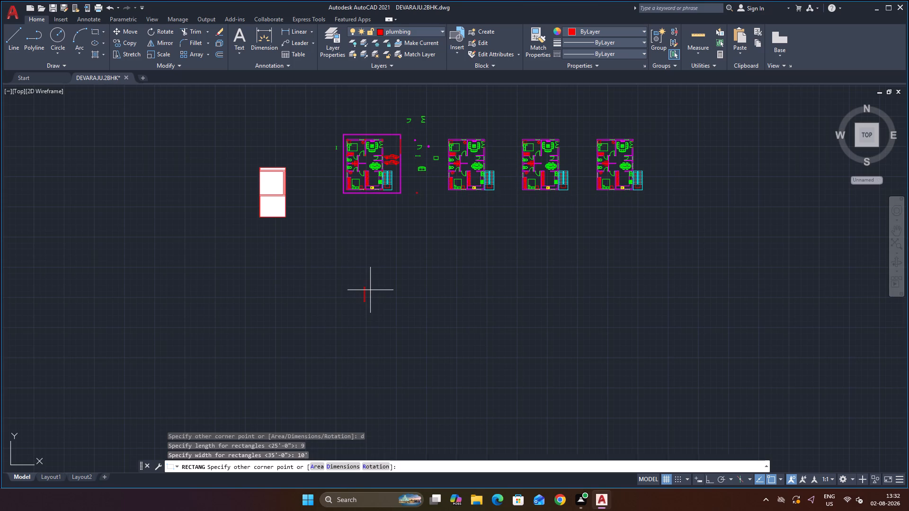
pyautogui.scroll(4, 370, 290)
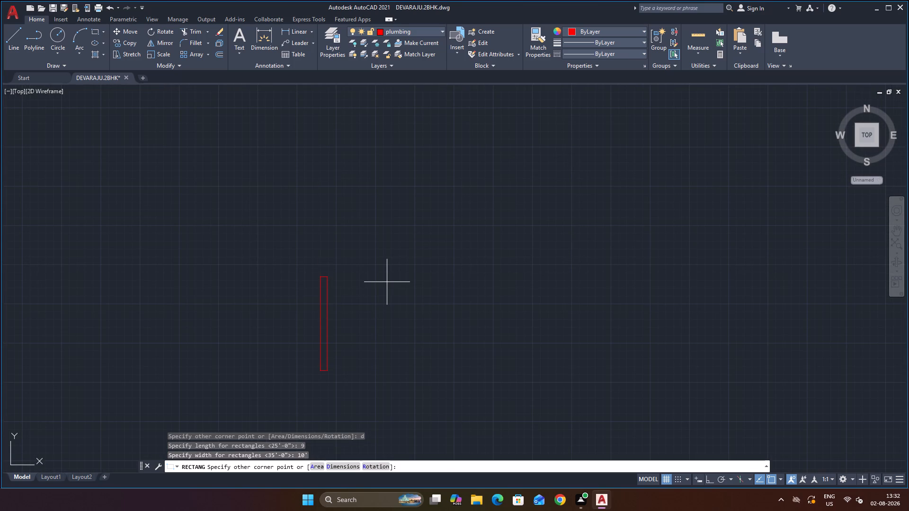
pyautogui.click(387, 282)
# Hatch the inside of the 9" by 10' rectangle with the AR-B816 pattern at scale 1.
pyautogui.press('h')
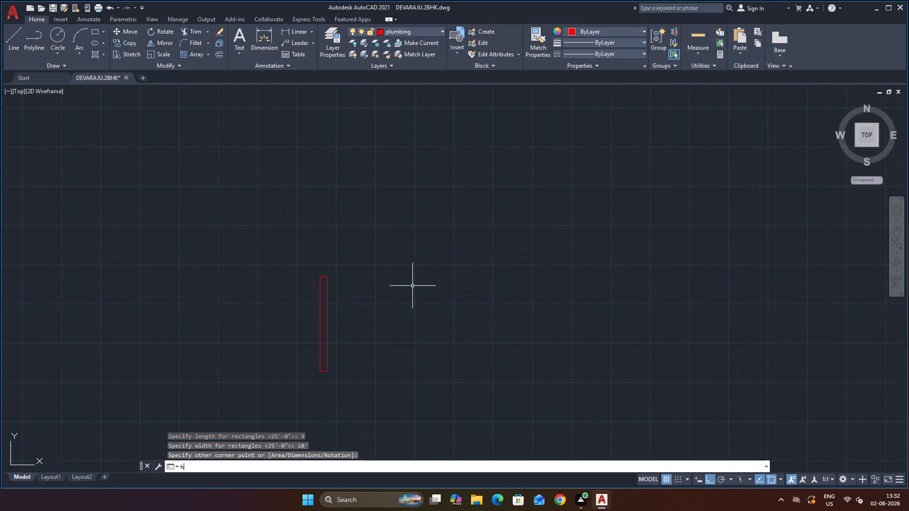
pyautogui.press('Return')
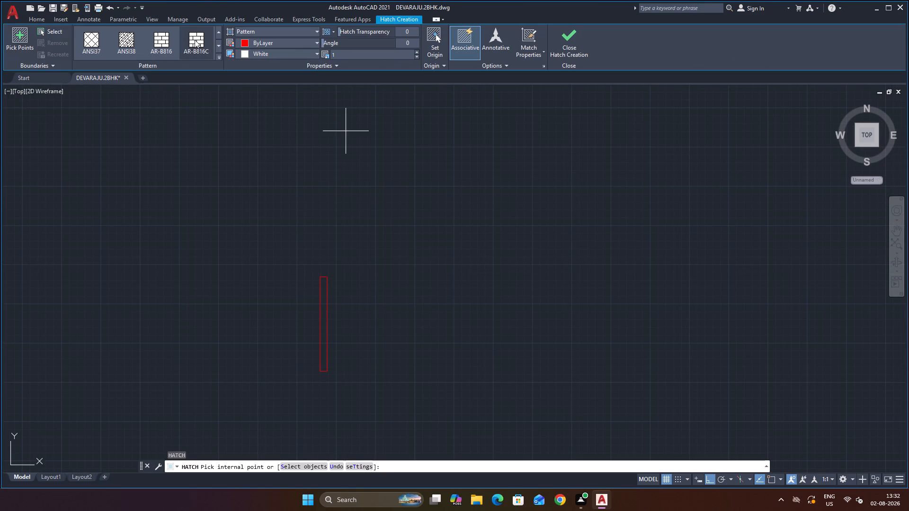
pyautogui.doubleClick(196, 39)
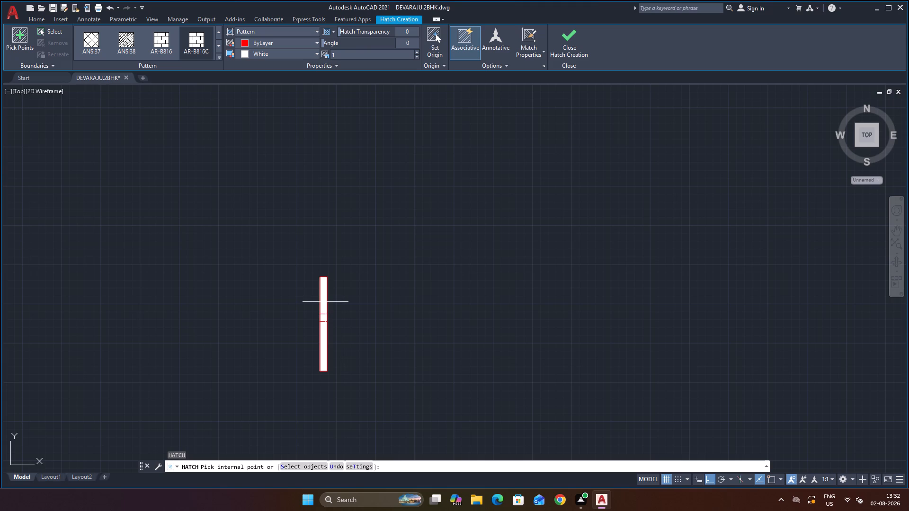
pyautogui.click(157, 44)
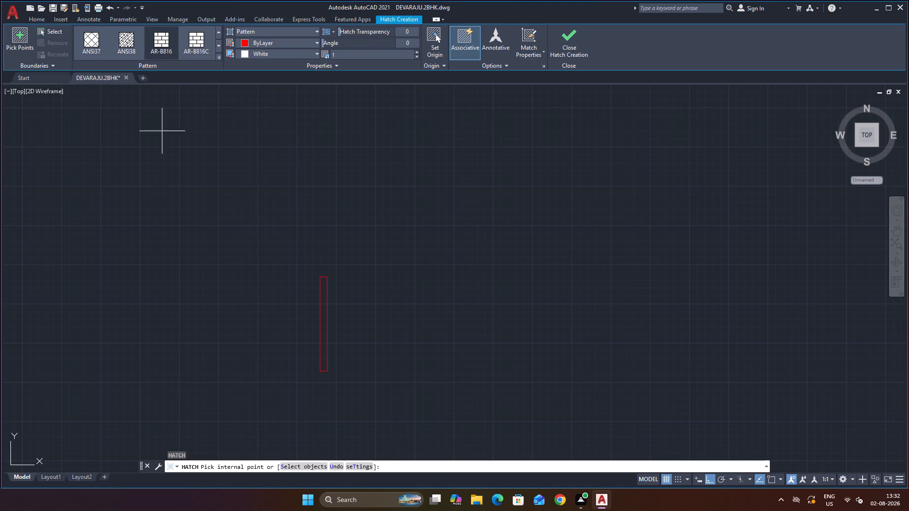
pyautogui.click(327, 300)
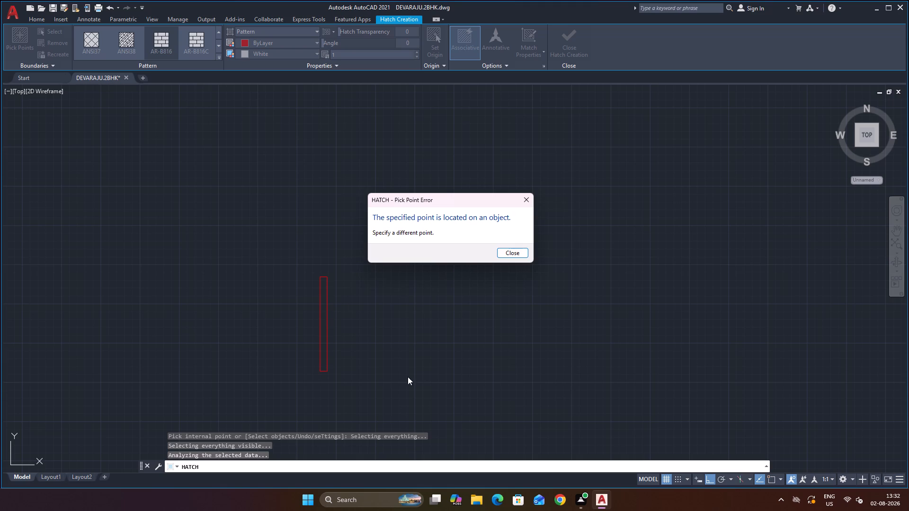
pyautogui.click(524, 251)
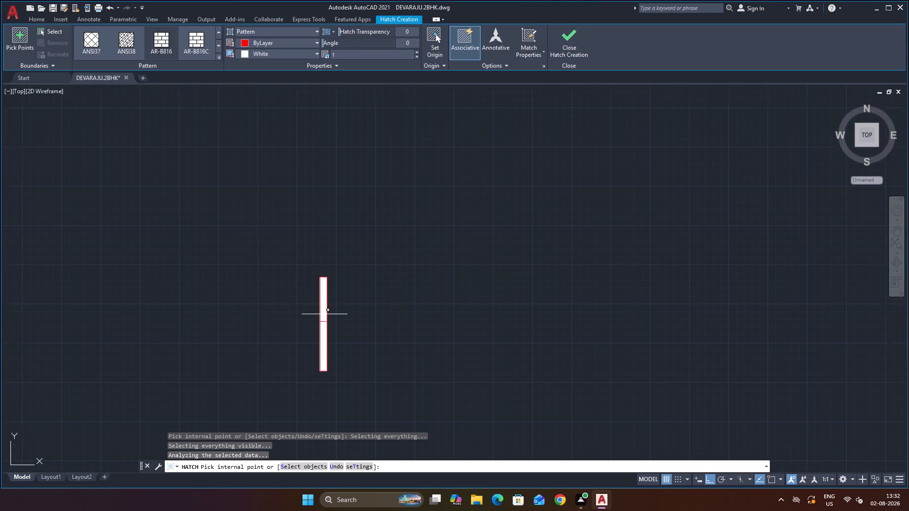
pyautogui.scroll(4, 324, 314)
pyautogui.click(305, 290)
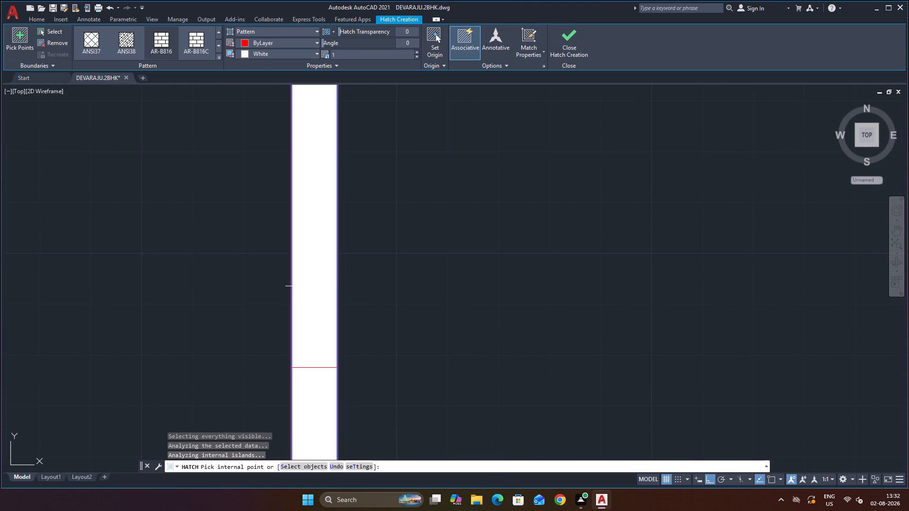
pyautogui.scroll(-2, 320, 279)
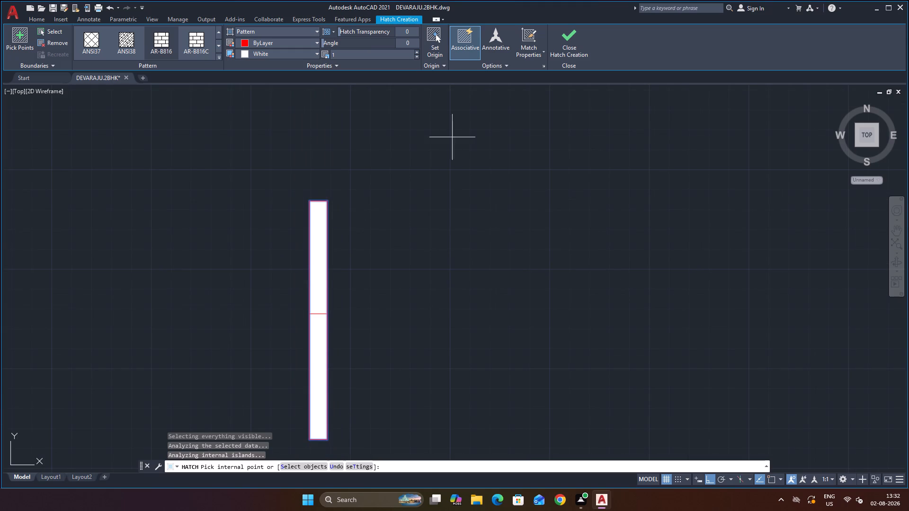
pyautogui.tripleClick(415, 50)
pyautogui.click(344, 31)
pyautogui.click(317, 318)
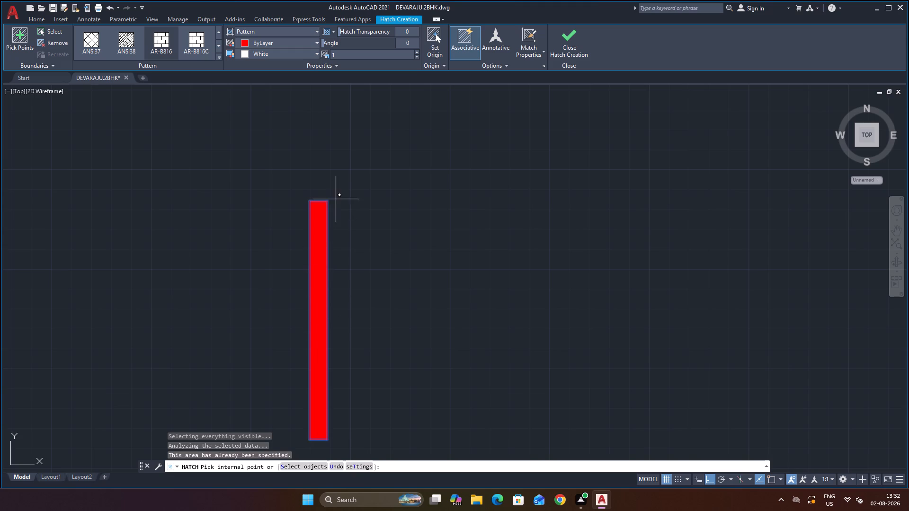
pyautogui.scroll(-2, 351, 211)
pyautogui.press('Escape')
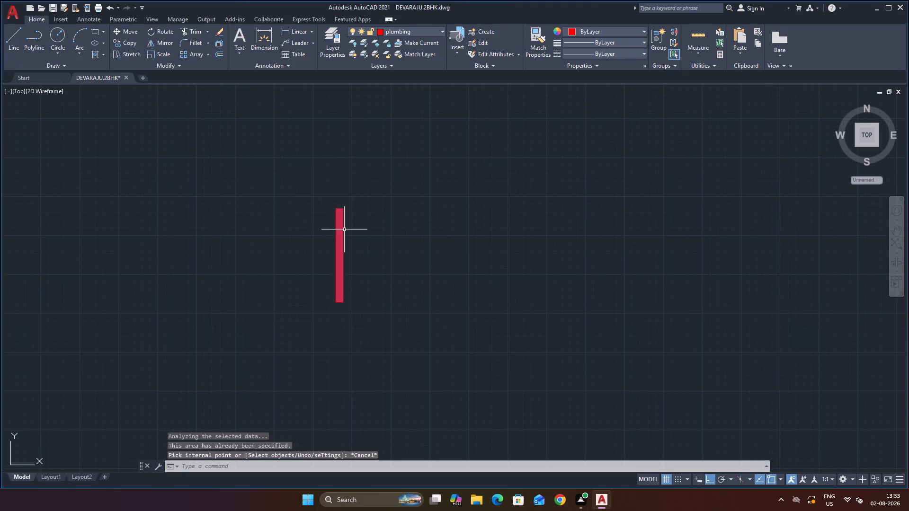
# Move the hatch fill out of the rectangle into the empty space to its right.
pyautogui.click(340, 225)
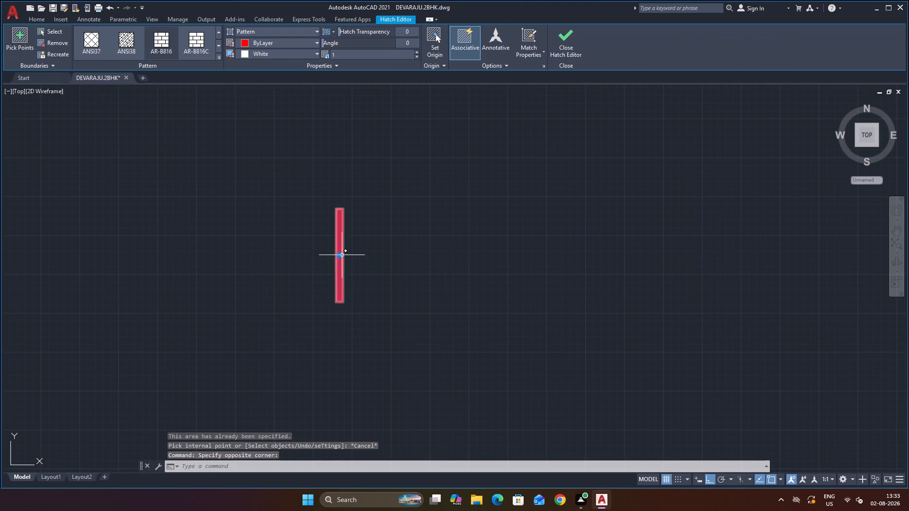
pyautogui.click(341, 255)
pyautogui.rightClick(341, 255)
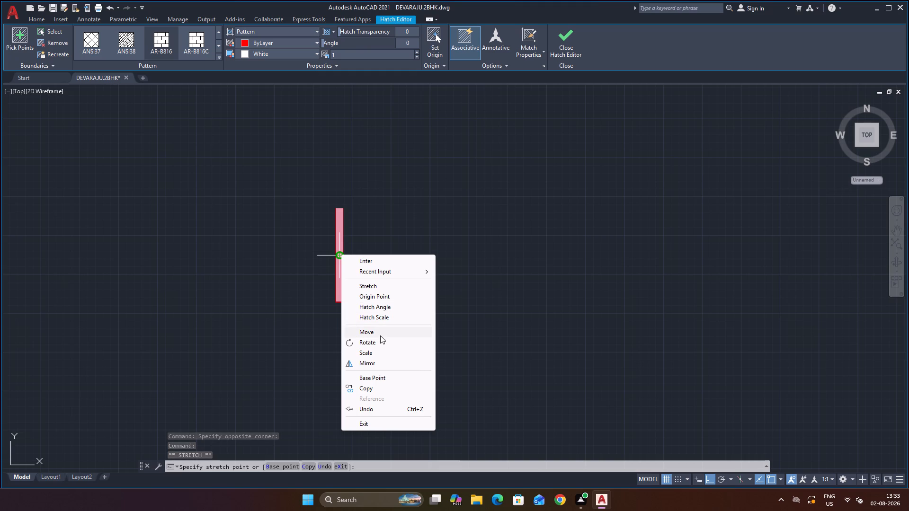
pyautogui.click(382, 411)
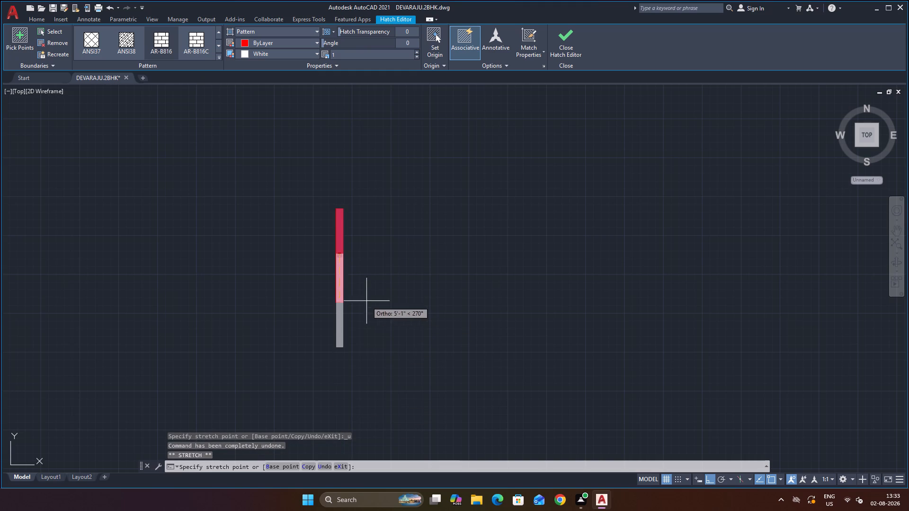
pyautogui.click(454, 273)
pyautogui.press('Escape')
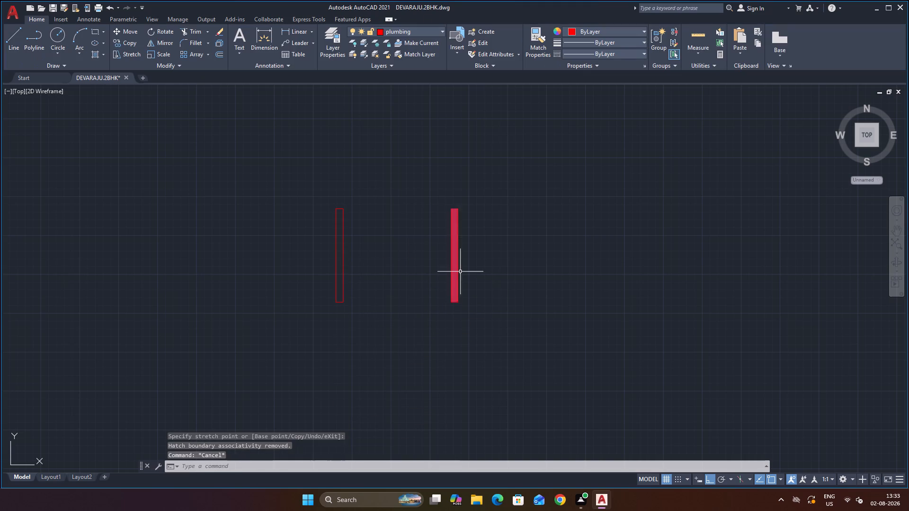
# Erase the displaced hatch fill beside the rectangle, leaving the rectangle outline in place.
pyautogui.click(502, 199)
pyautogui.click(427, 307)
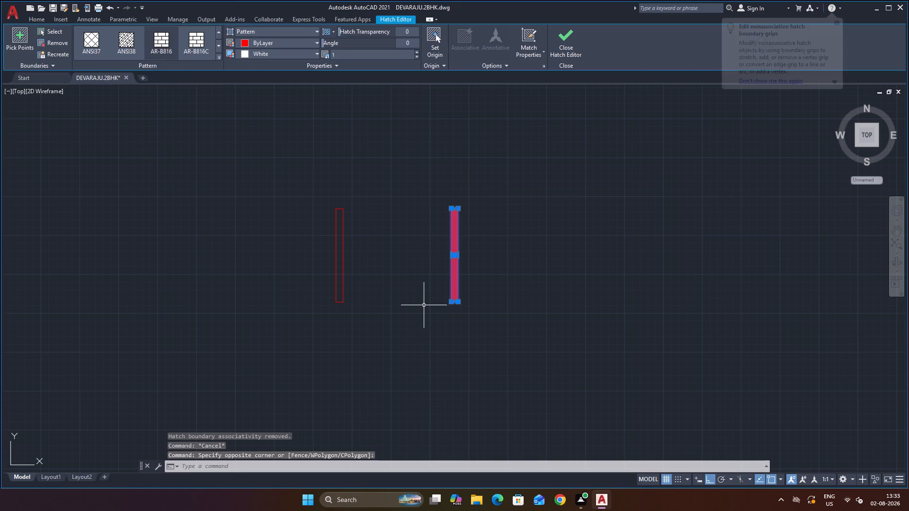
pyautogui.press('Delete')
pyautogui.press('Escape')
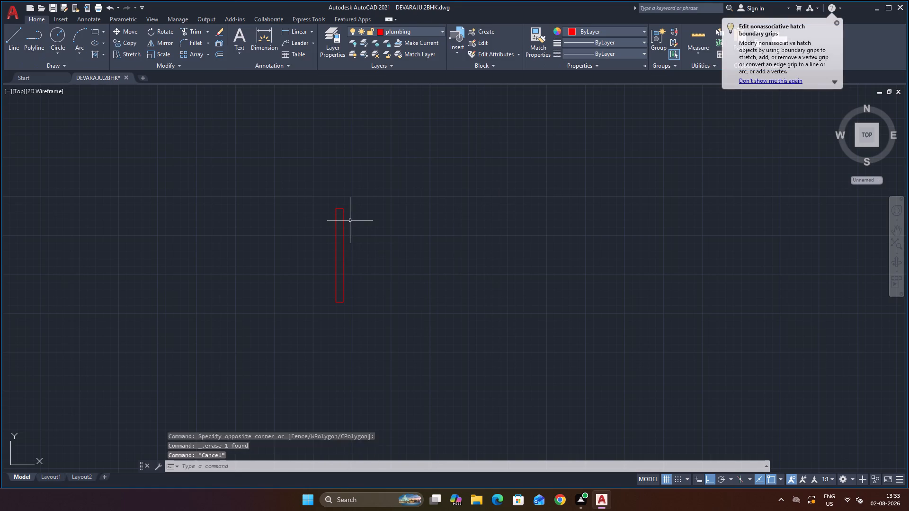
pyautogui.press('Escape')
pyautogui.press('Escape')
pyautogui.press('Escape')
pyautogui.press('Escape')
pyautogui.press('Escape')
# Start a hatch with the AR-CONC pattern at scale 100 and preview it inside the 9" by 10' rectangle.
pyautogui.press('h')
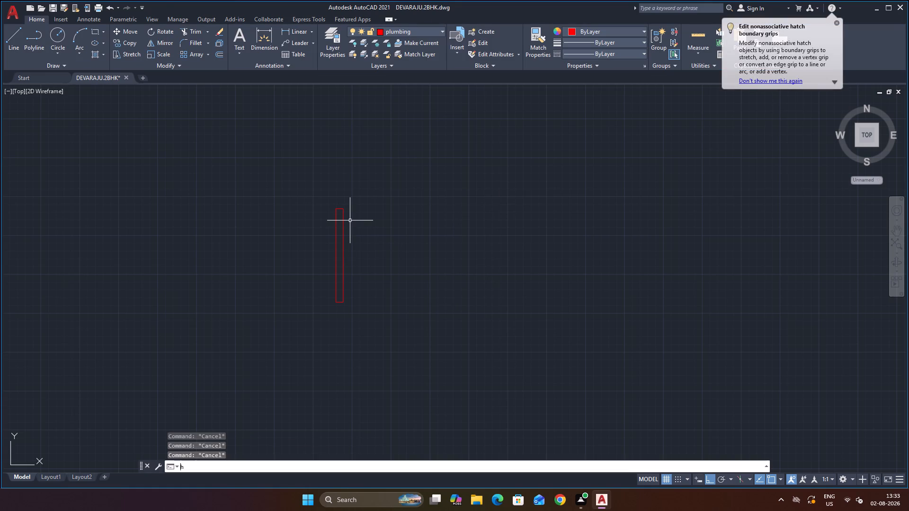
pyautogui.press('Return')
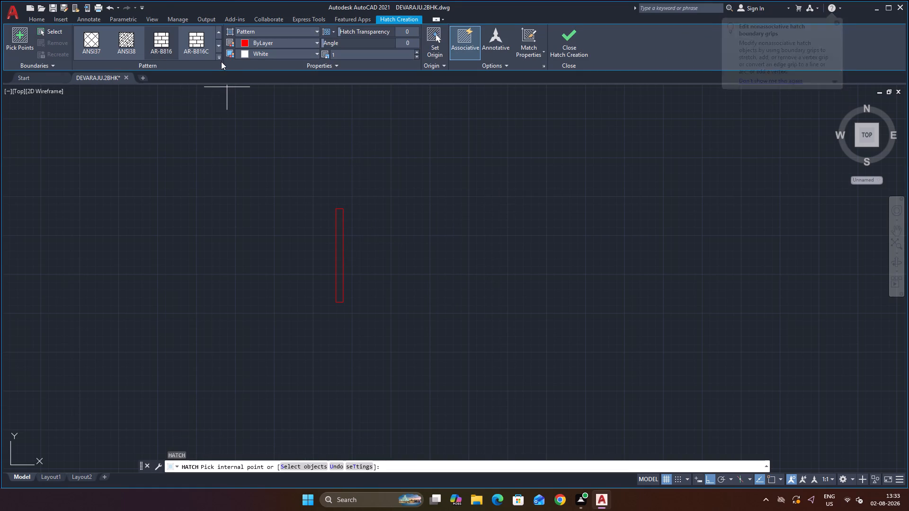
pyautogui.click(218, 58)
pyautogui.click(197, 79)
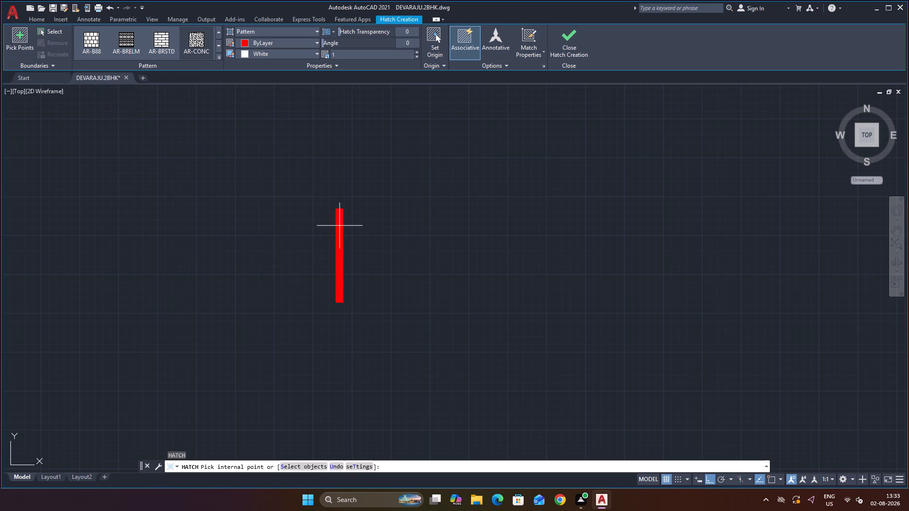
pyautogui.click(350, 55)
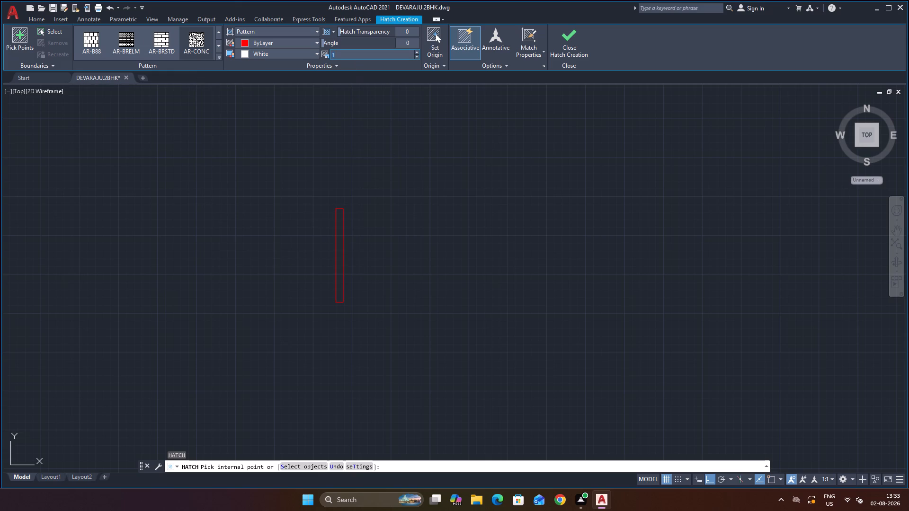
pyautogui.press('1')
pyautogui.write('00')
pyautogui.press('Return')
pyautogui.scroll(4, 339, 228)
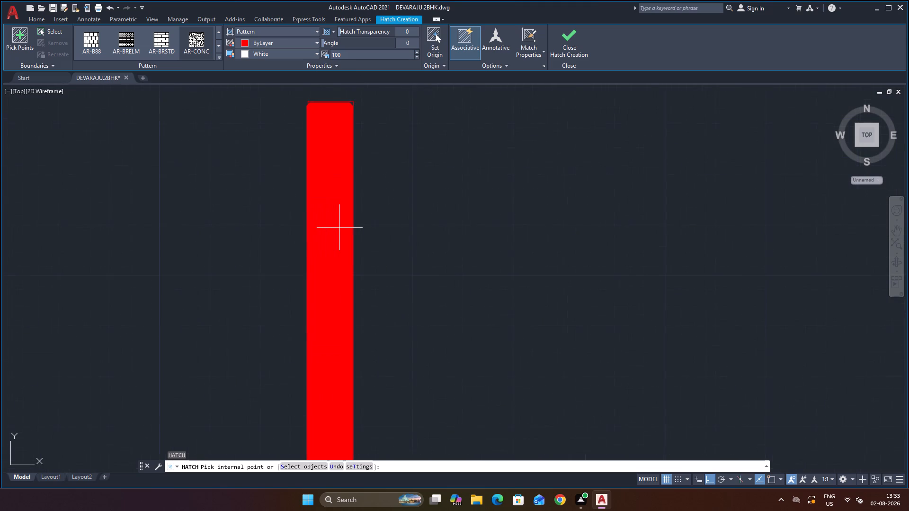
pyautogui.scroll(6, 339, 228)
pyautogui.scroll(-8, 340, 229)
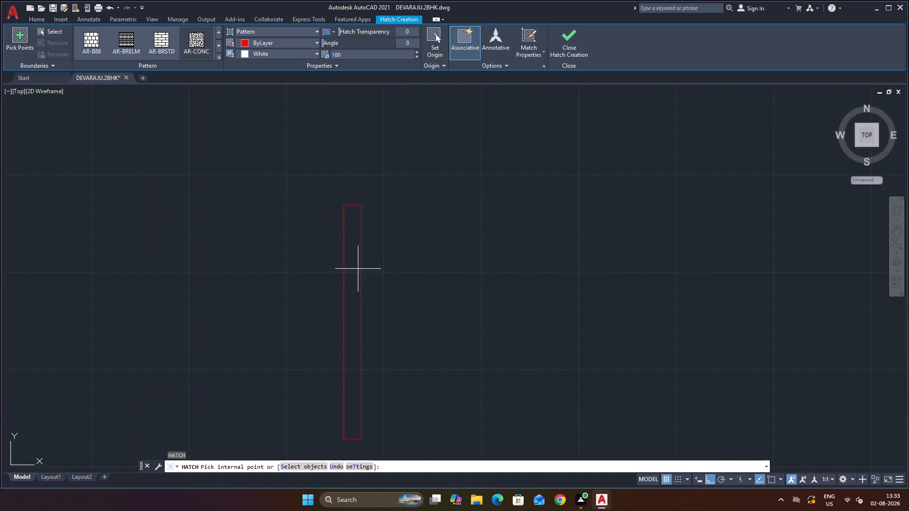
# Set the hatch colour to ByBlock with Use Current transparency and apply it inside the rectangle.
pyautogui.click(301, 42)
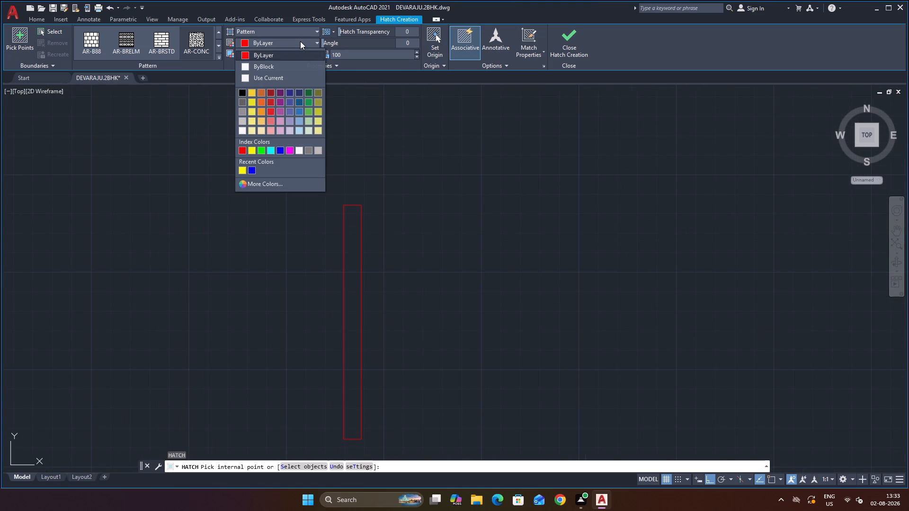
pyautogui.click(264, 67)
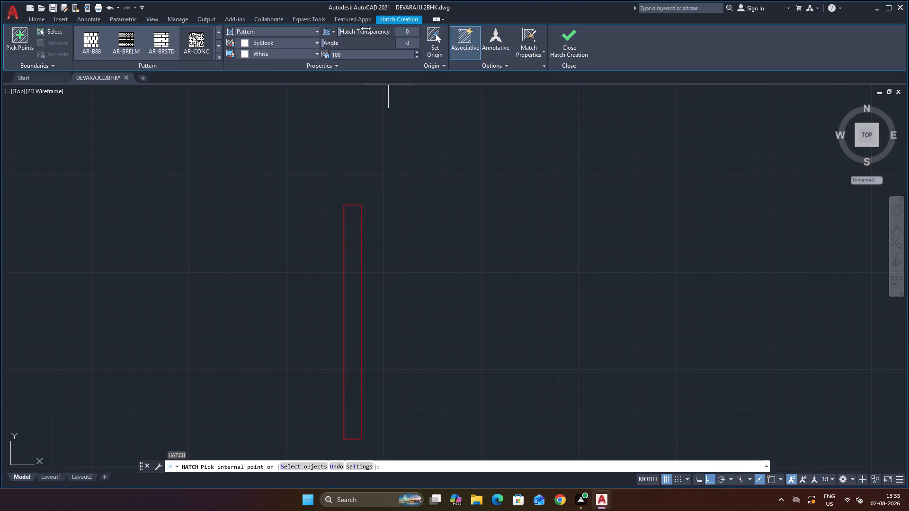
pyautogui.moveTo(343, 31); pyautogui.dragTo(377, 27)
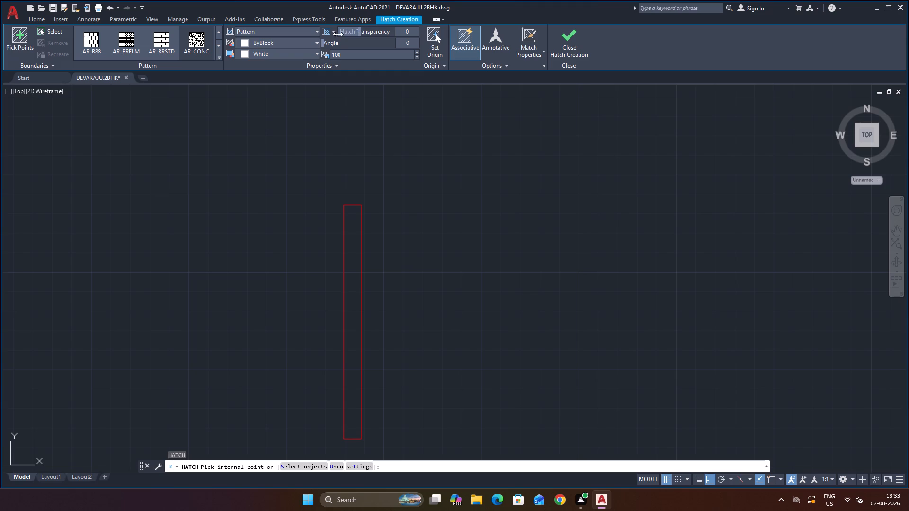
pyautogui.click(336, 33)
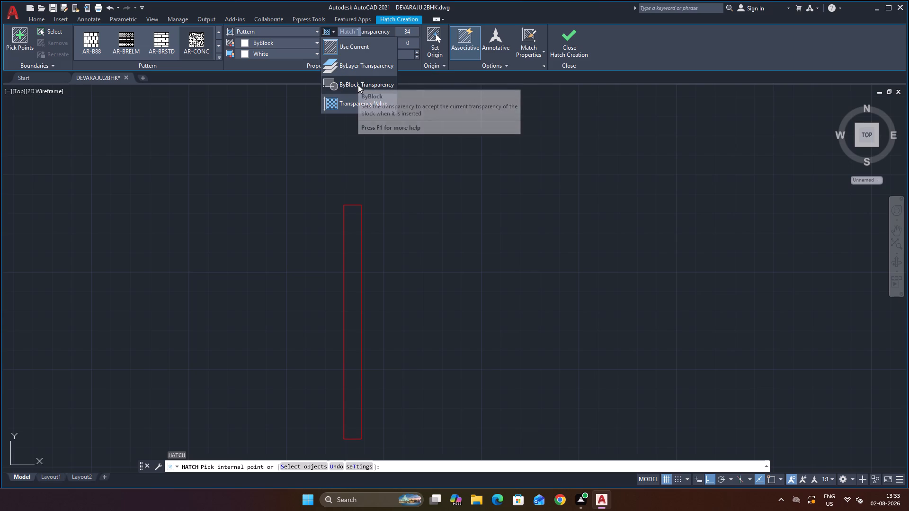
pyautogui.click(365, 63)
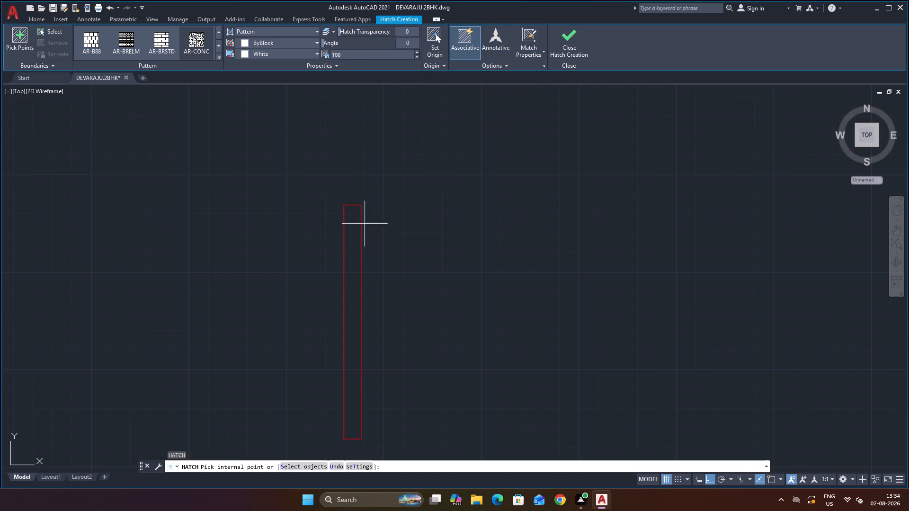
pyautogui.click(334, 34)
pyautogui.click(348, 50)
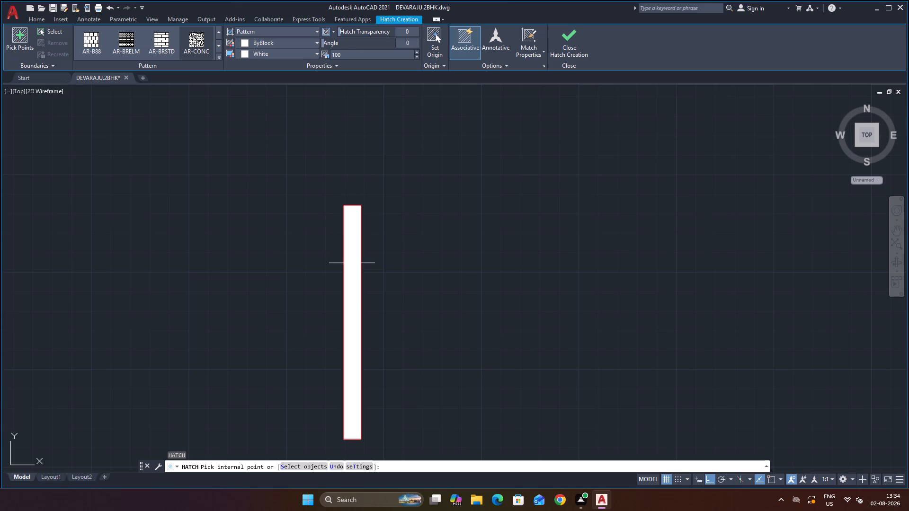
pyautogui.click(352, 263)
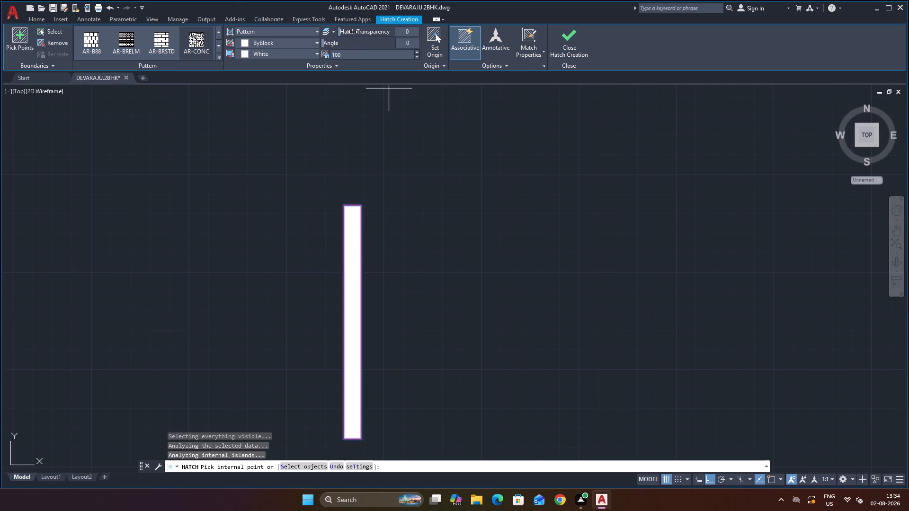
# Set the rectangle hatch's transparency to 42 and its angle to 346.
pyautogui.moveTo(339, 31); pyautogui.dragTo(432, 29)
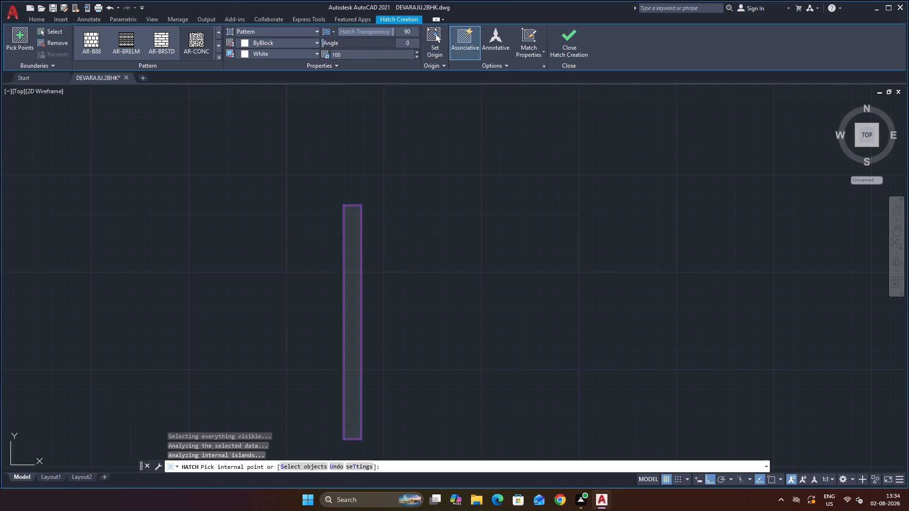
pyautogui.moveTo(432, 29); pyautogui.dragTo(394, 38)
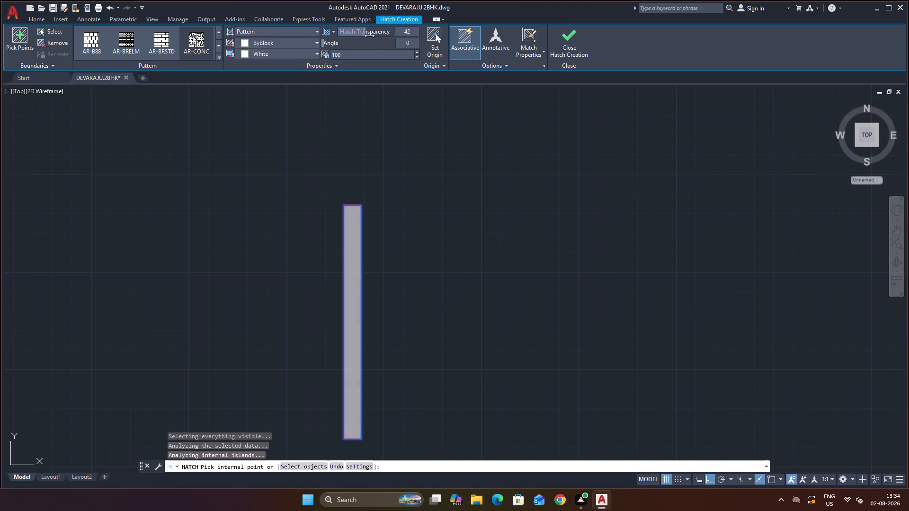
pyautogui.moveTo(378, 44); pyautogui.dragTo(455, 41)
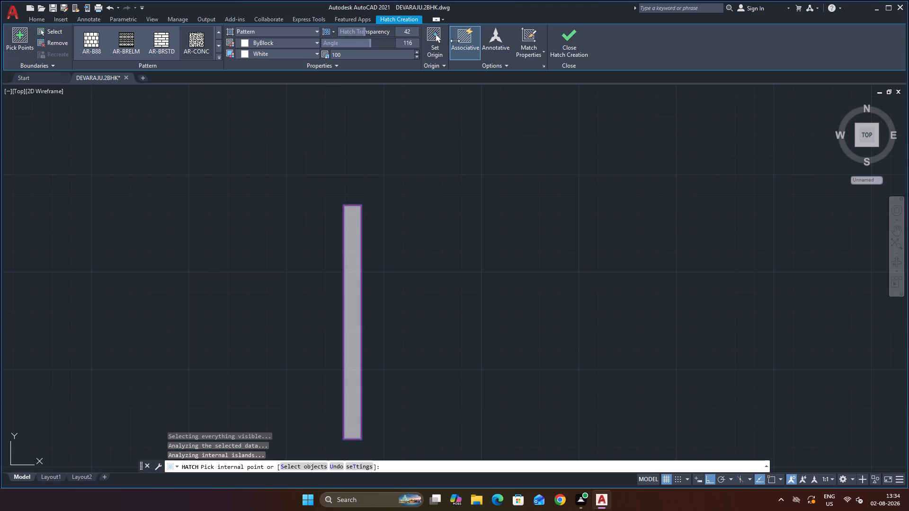
pyautogui.moveTo(455, 41); pyautogui.dragTo(477, 40)
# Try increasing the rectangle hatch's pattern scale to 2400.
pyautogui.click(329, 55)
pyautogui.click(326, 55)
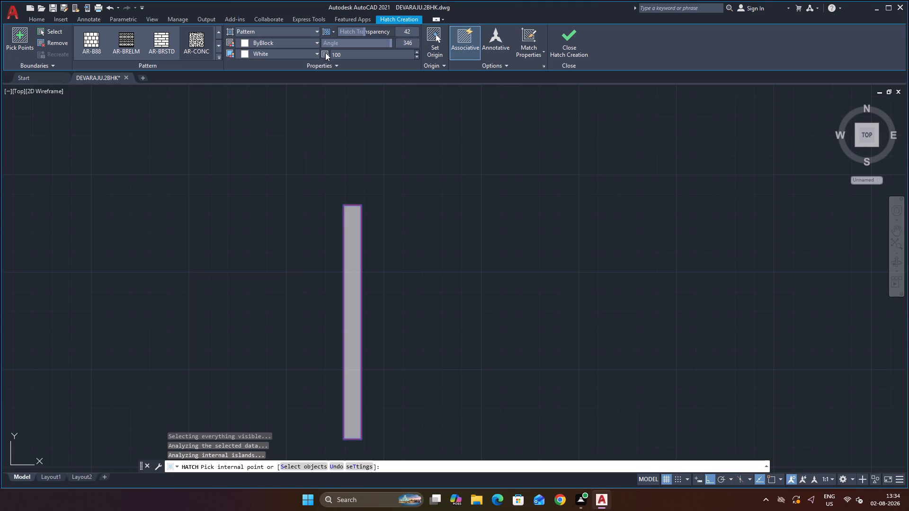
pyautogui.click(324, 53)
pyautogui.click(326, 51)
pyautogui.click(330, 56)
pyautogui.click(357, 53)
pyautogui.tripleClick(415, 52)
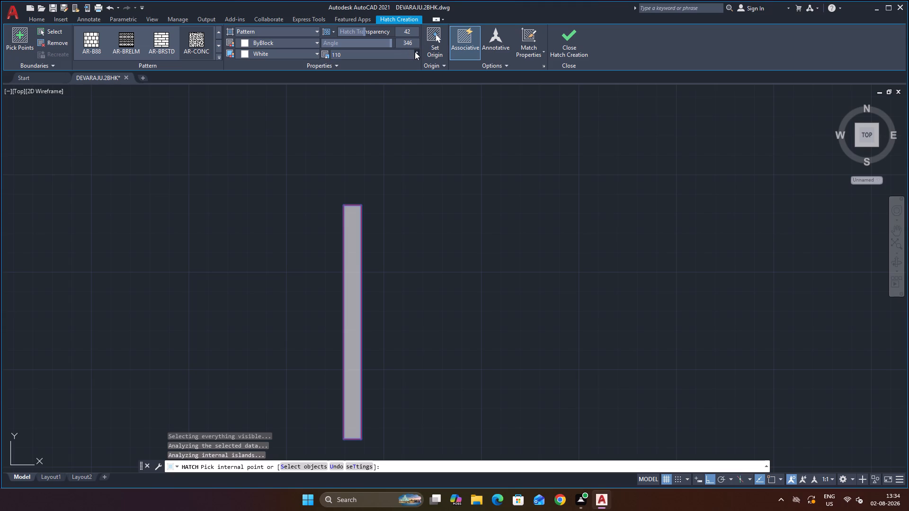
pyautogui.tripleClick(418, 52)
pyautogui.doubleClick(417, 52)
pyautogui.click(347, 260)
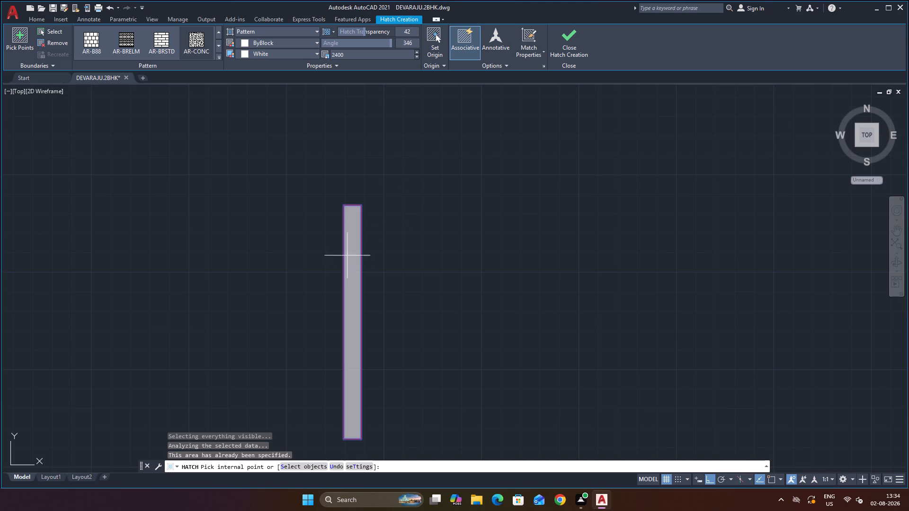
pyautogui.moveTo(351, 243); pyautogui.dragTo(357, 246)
# Set the rectangle hatch's scale to 1 and end the Hatch command.
pyautogui.moveTo(360, 54); pyautogui.dragTo(333, 61)
pyautogui.press('1')
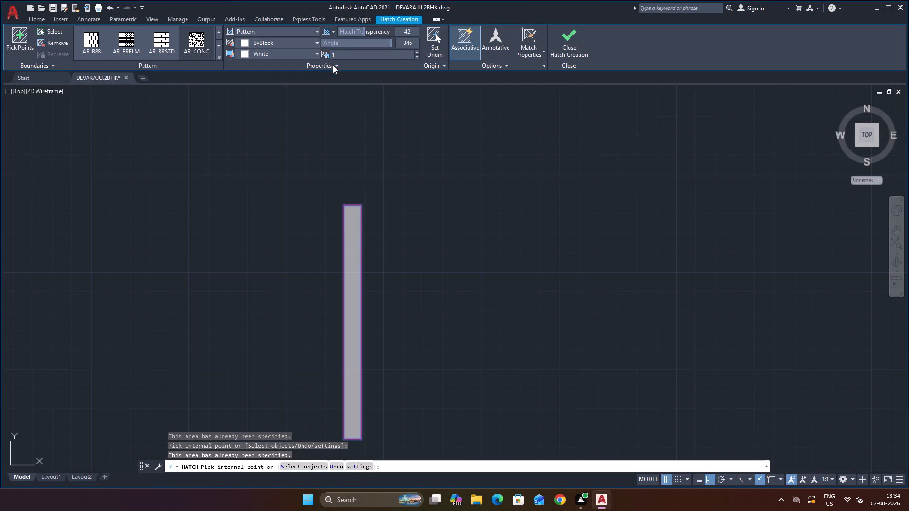
pyautogui.press('Return')
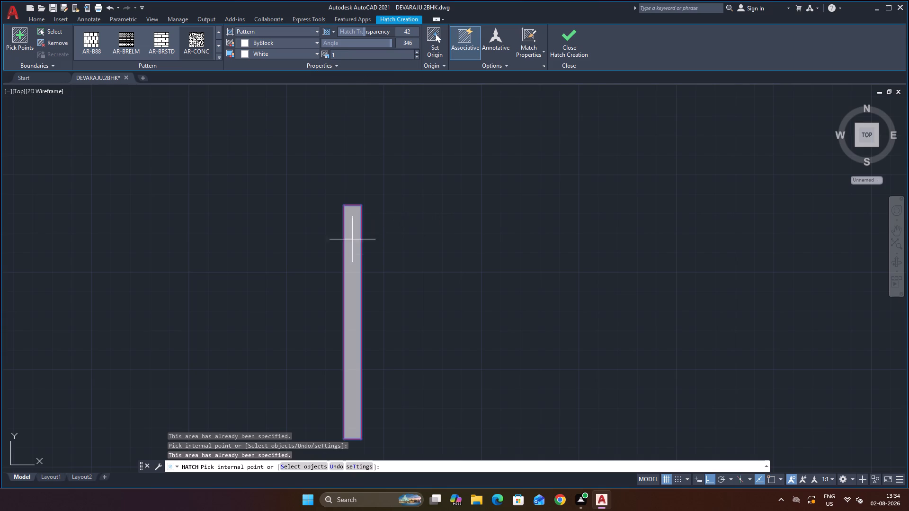
pyautogui.click(352, 239)
pyautogui.click(351, 228)
pyautogui.press('Escape')
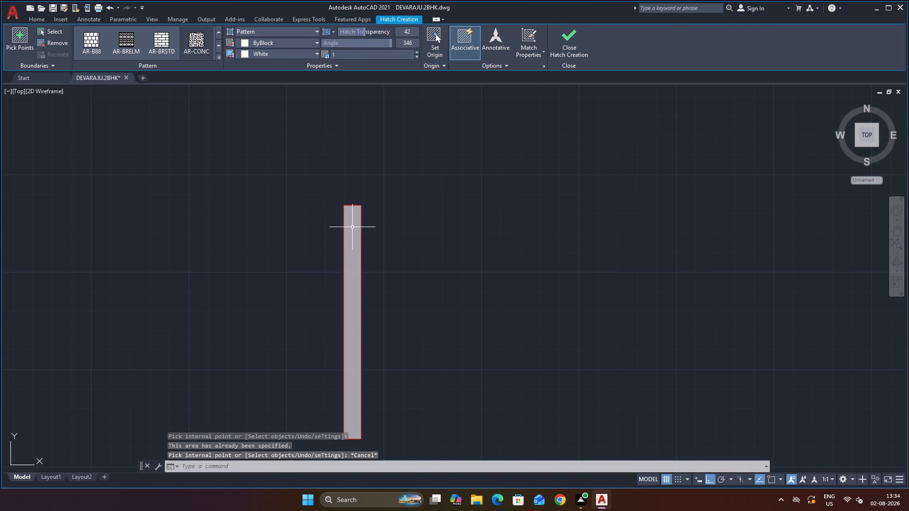
# Change the pattern of the rectangle's hatch to AR-B816C.
pyautogui.click(353, 228)
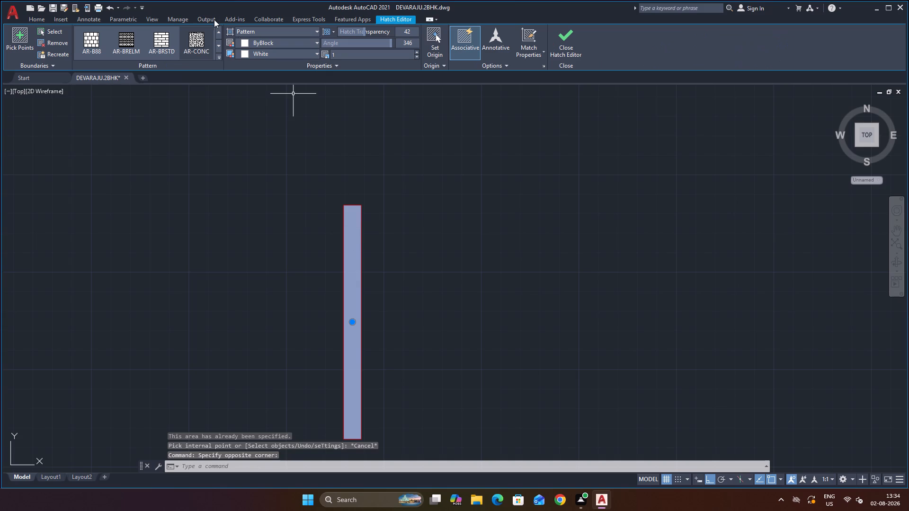
pyautogui.click(218, 57)
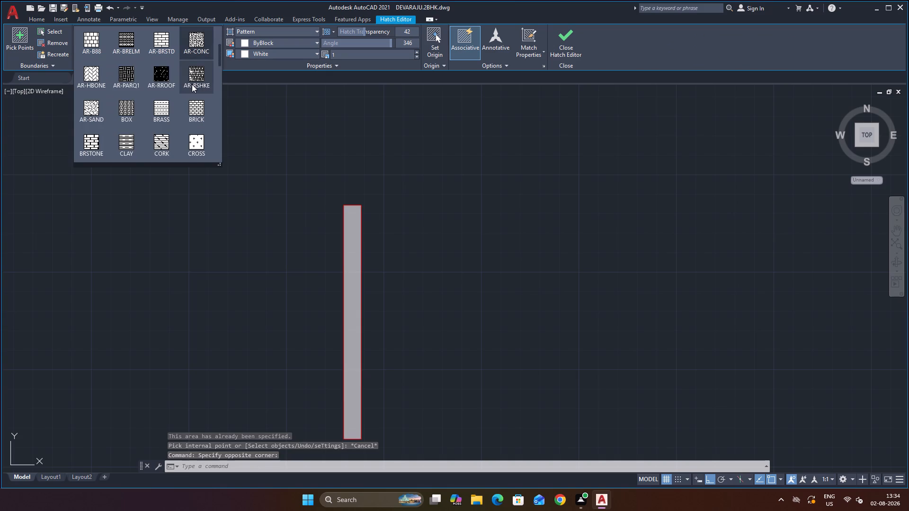
pyautogui.scroll(4, 192, 84)
pyautogui.scroll(-2, 197, 87)
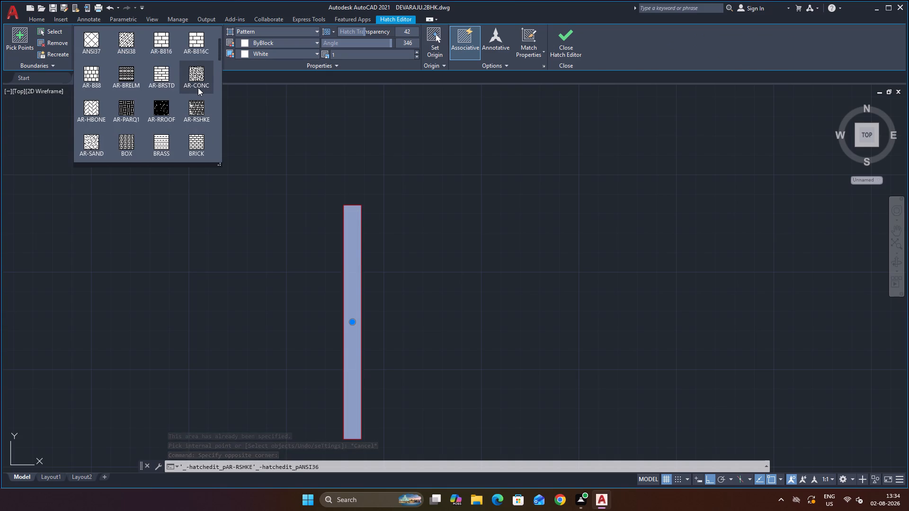
pyautogui.scroll(8, 198, 88)
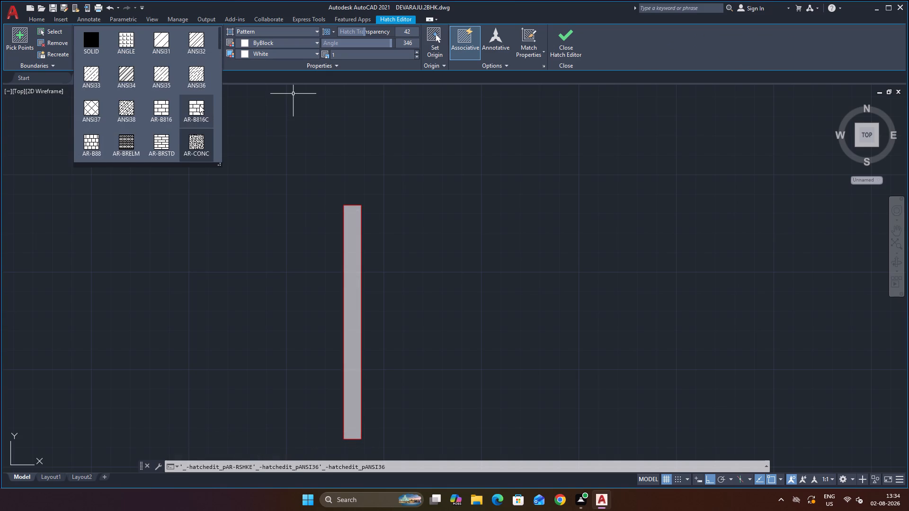
pyautogui.click(198, 105)
pyautogui.click(352, 232)
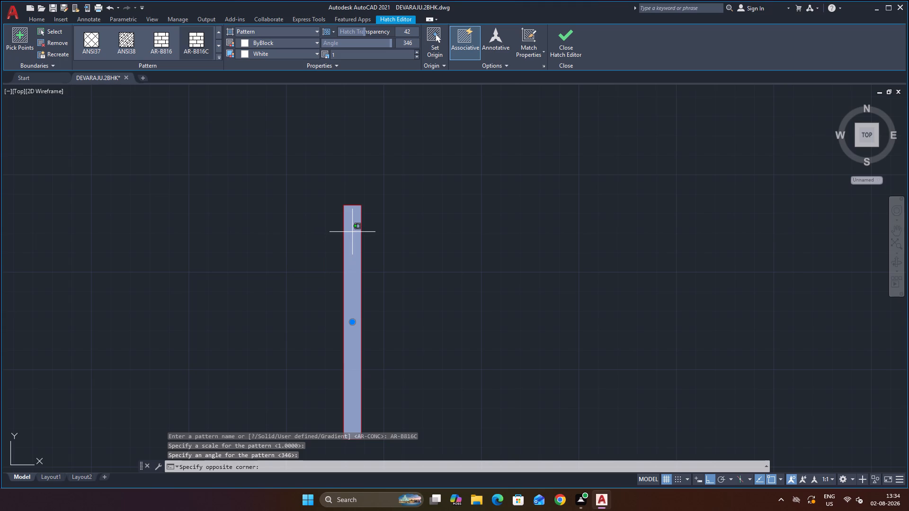
pyautogui.doubleClick(356, 245)
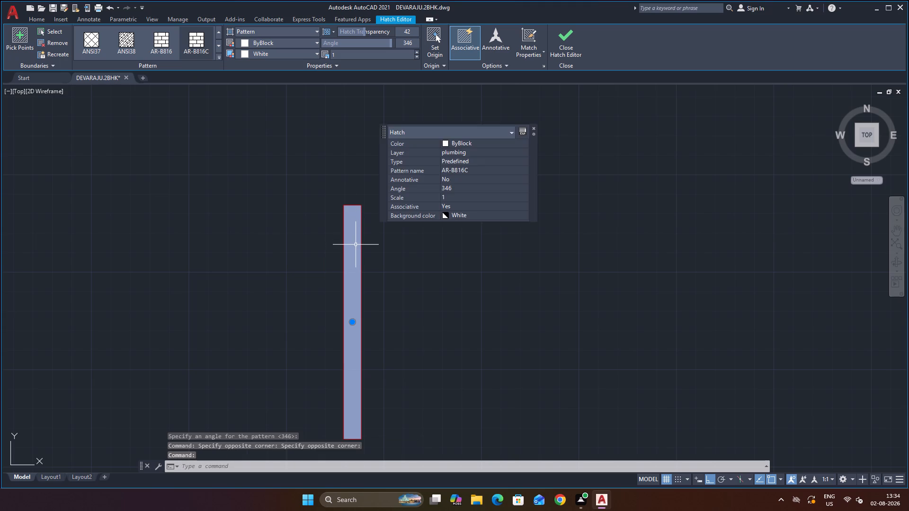
pyautogui.press('Escape')
# Reapply the AR-B816C pattern to the narrow wall-thickness rectangle's hatch.
pyautogui.click(356, 245)
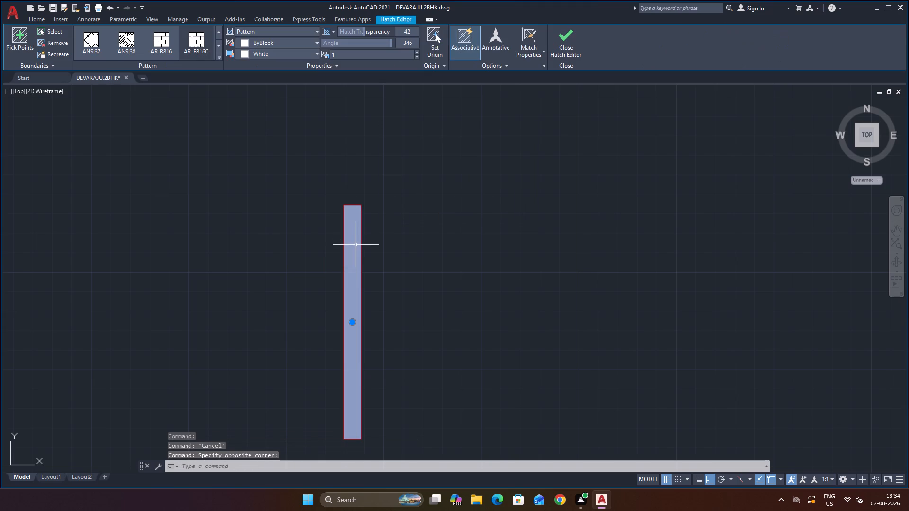
pyautogui.doubleClick(192, 42)
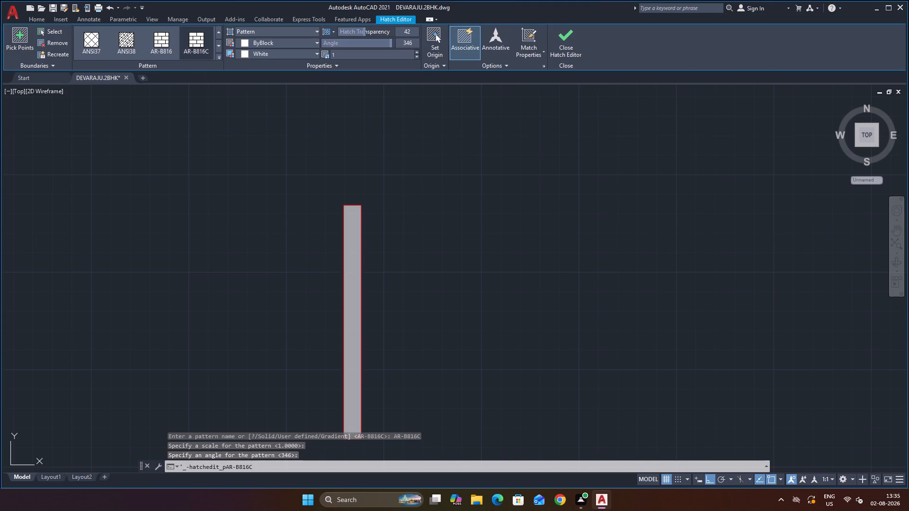
# Set the narrow rectangle hatch's pattern scale to 200 and close the hatch editor.
pyautogui.click(350, 233)
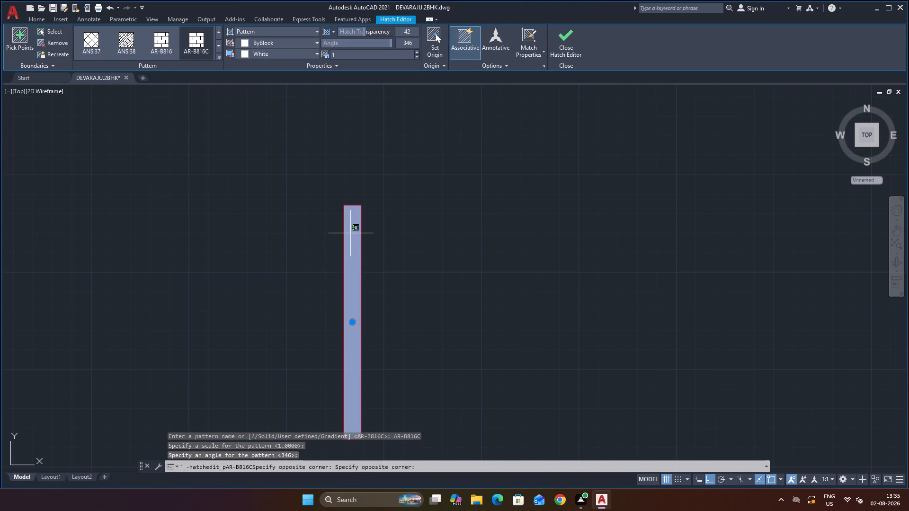
pyautogui.click(350, 233)
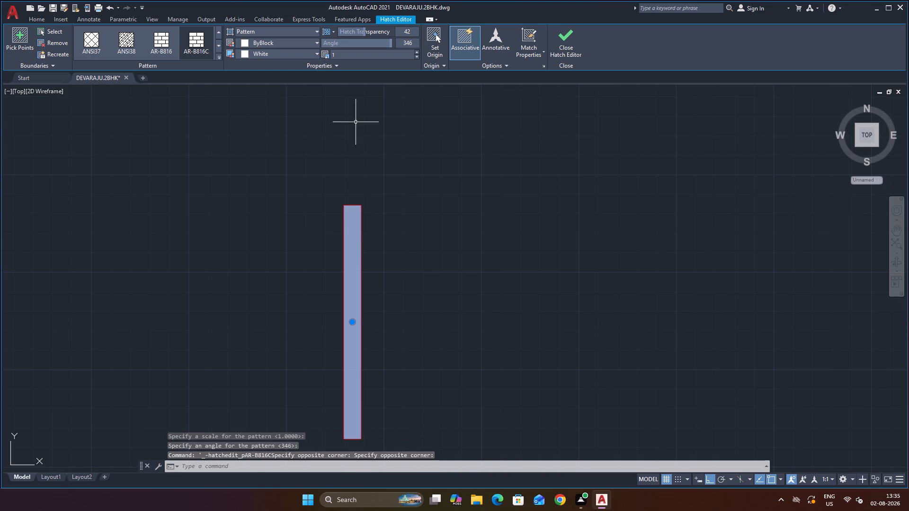
pyautogui.doubleClick(416, 53)
pyautogui.click(417, 51)
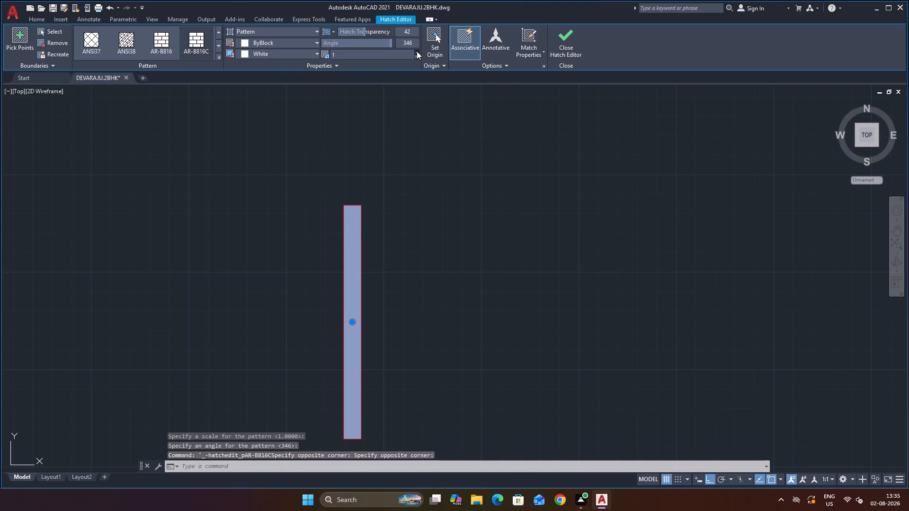
pyautogui.click(415, 50)
pyautogui.tripleClick(418, 50)
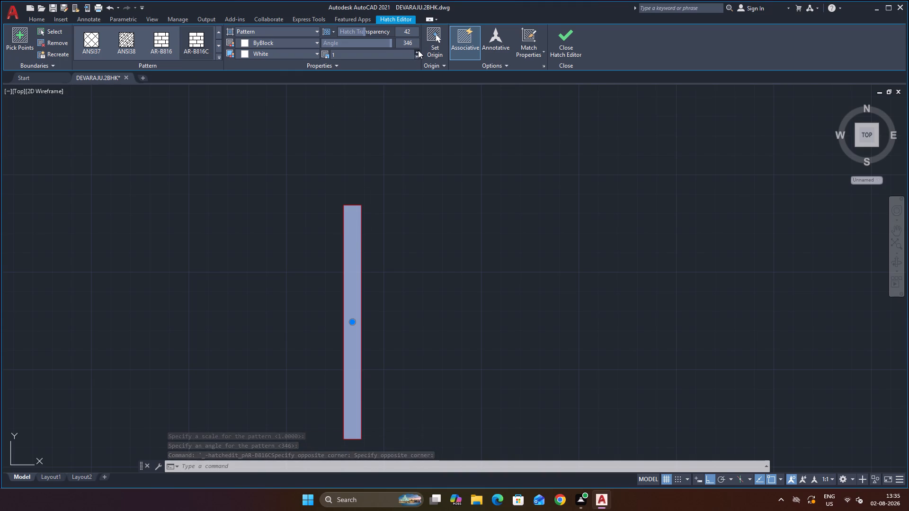
pyautogui.click(418, 50)
pyautogui.click(400, 53)
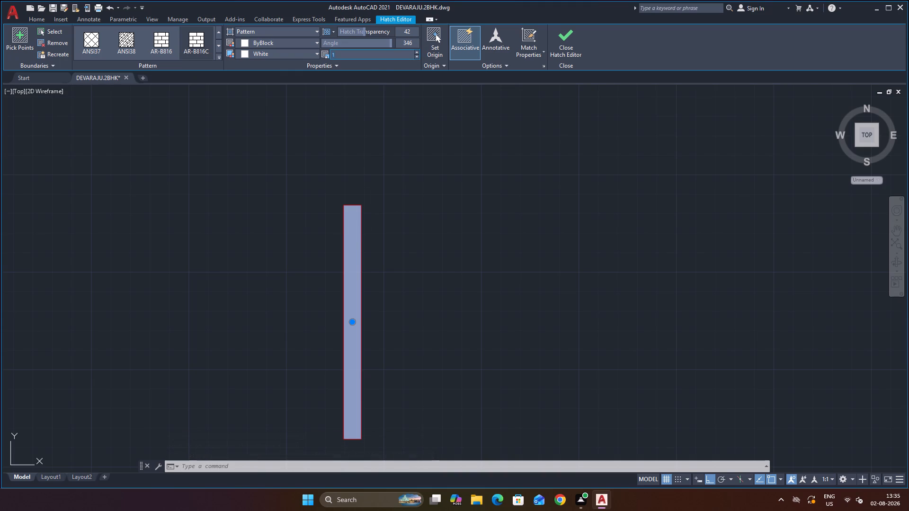
pyautogui.write('200')
pyautogui.press('Return')
pyautogui.click(573, 35)
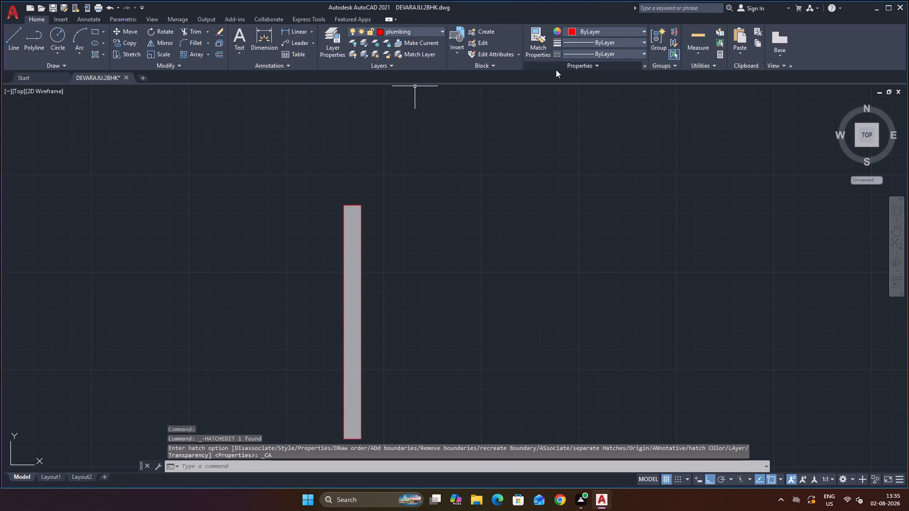
# Set the pattern scale to 50 for the red hatch with white background in the large rectangle beside the floor plans.
pyautogui.scroll(-9, 492, 233)
pyautogui.scroll(1, 493, 215)
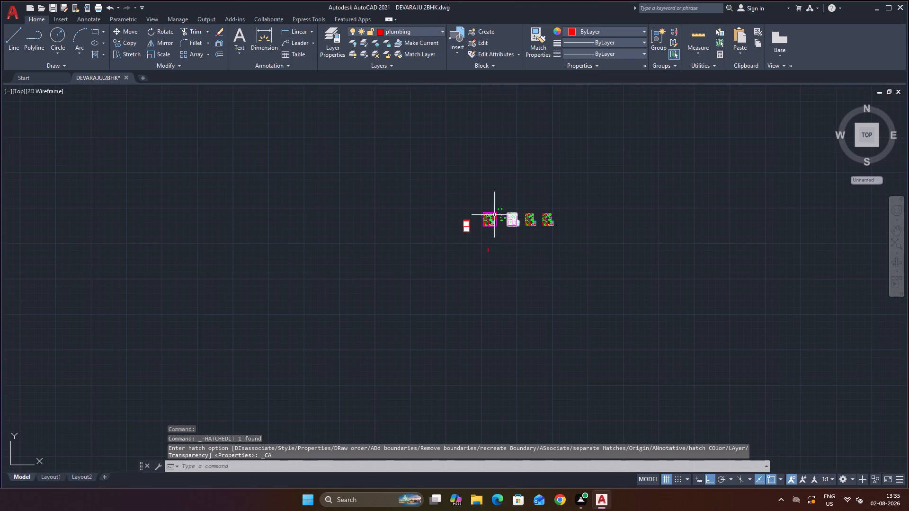
pyautogui.scroll(3, 494, 215)
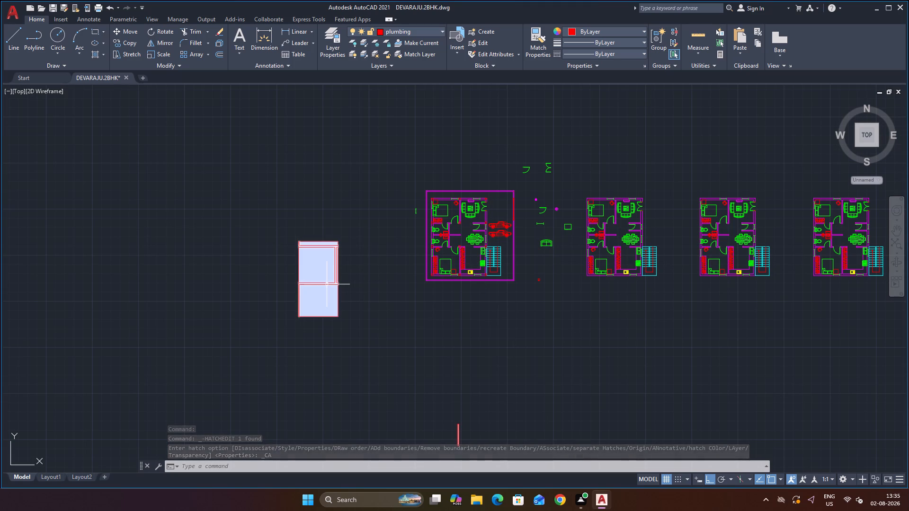
pyautogui.click(327, 284)
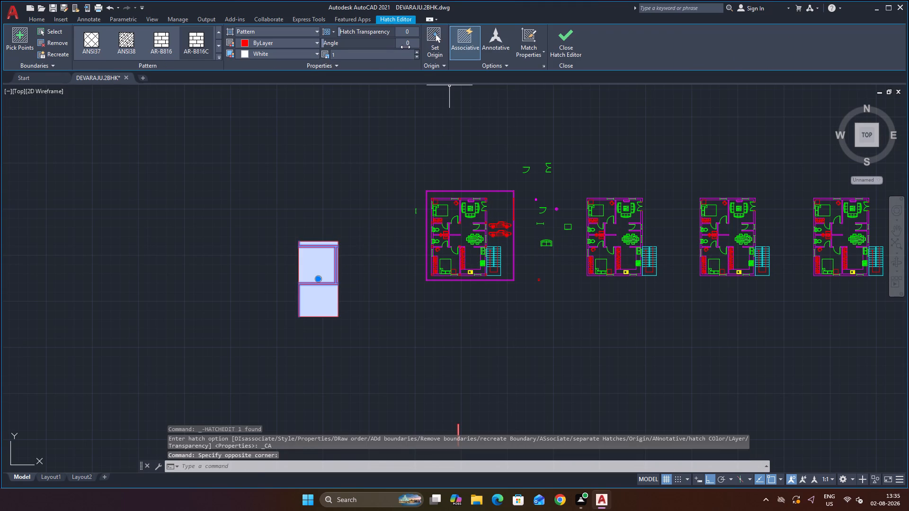
pyautogui.click(419, 53)
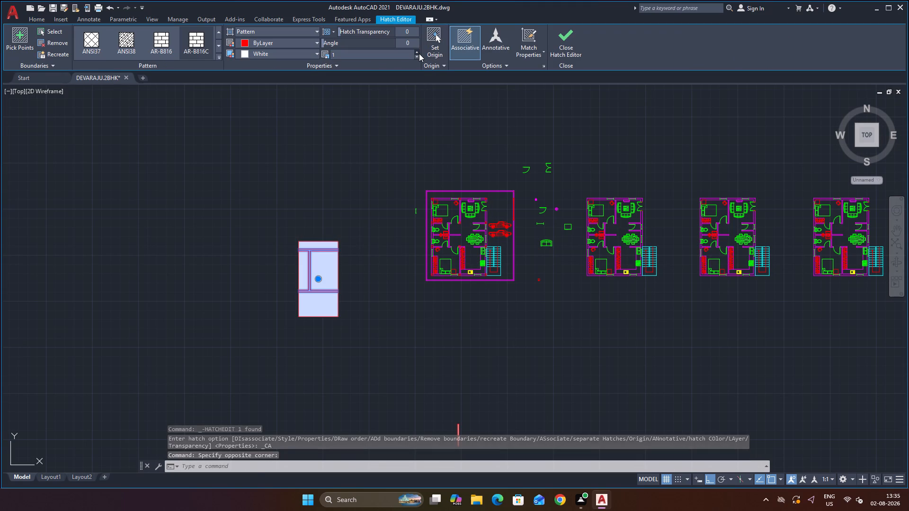
pyautogui.tripleClick(419, 53)
pyautogui.doubleClick(419, 53)
pyautogui.tripleClick(418, 52)
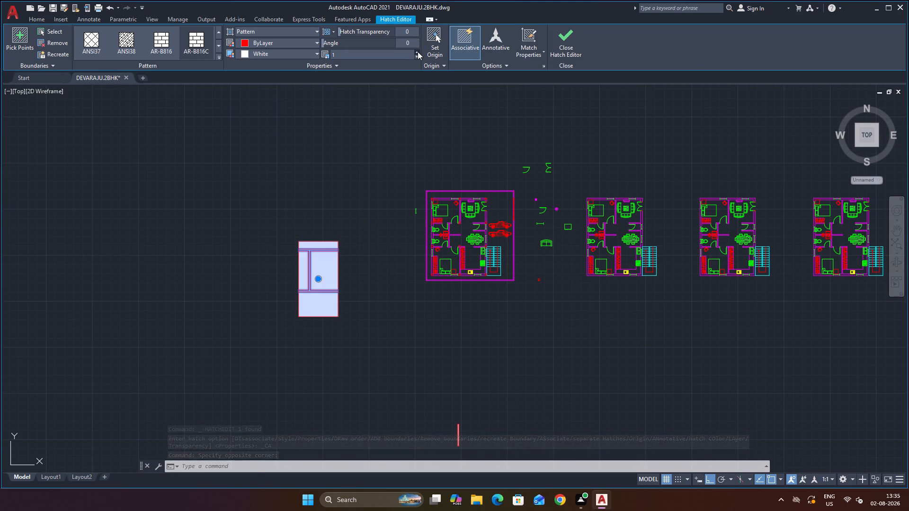
pyautogui.doubleClick(418, 52)
pyautogui.tripleClick(417, 51)
pyautogui.tripleClick(417, 51)
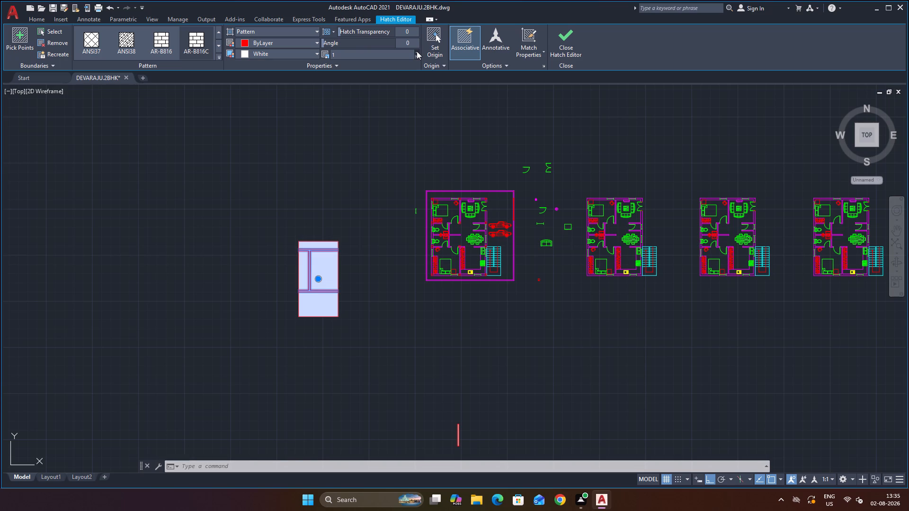
pyautogui.doubleClick(417, 51)
pyautogui.tripleClick(417, 51)
pyautogui.tripleClick(417, 51)
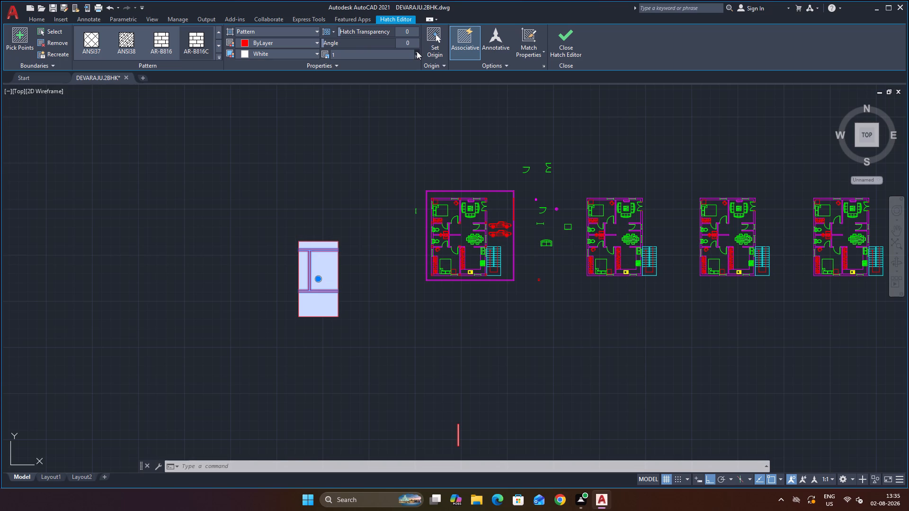
pyautogui.click(416, 50)
pyautogui.click(393, 51)
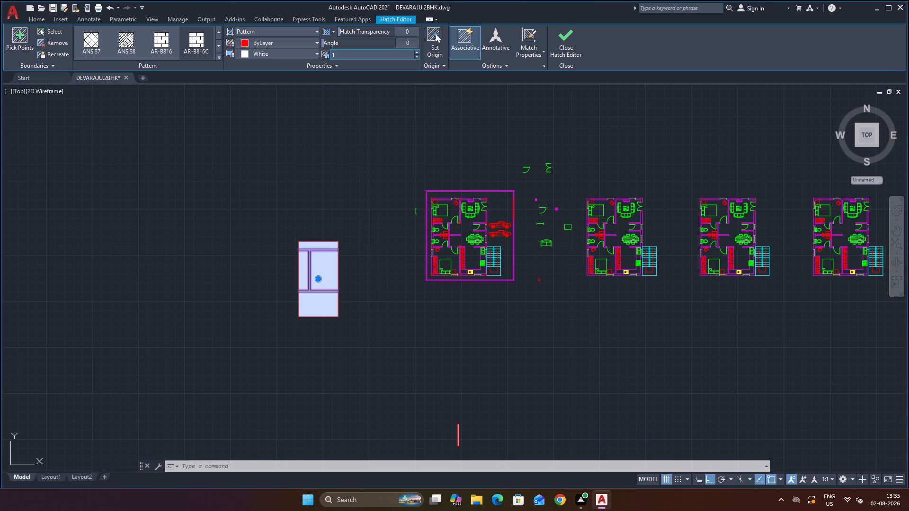
pyautogui.click(393, 53)
pyautogui.write('50')
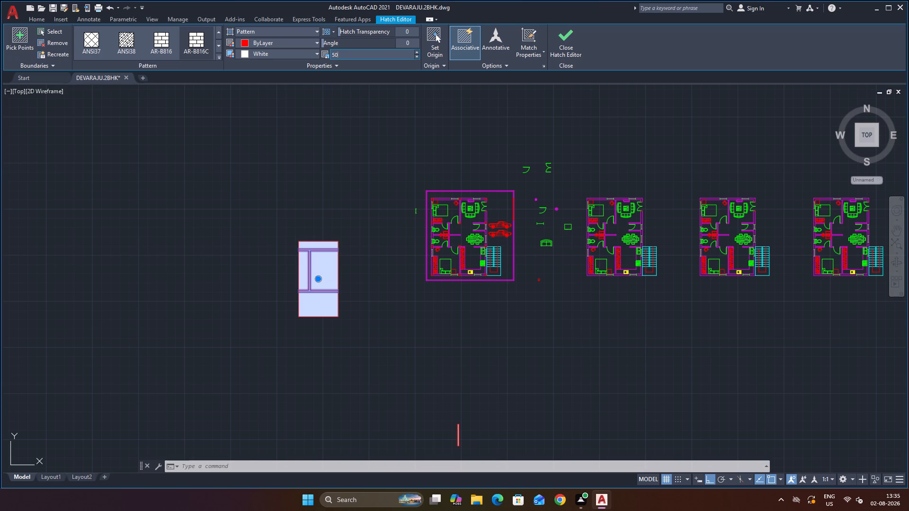
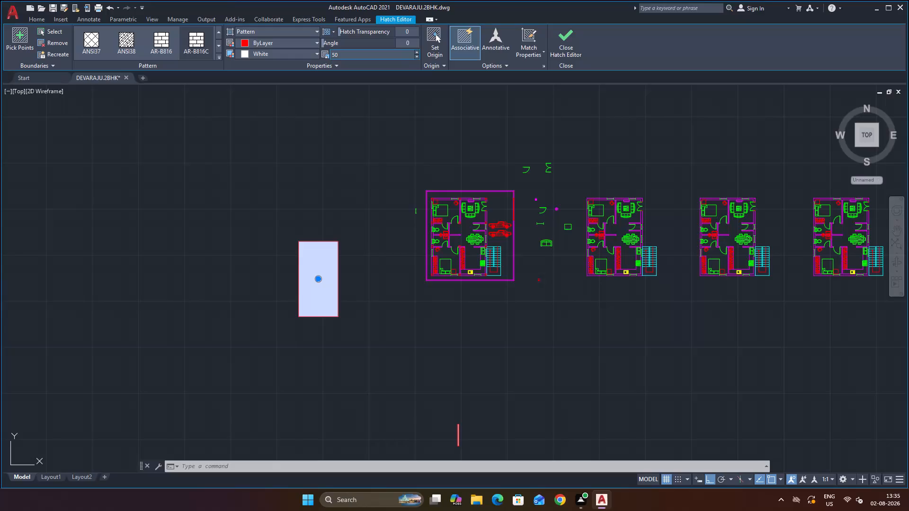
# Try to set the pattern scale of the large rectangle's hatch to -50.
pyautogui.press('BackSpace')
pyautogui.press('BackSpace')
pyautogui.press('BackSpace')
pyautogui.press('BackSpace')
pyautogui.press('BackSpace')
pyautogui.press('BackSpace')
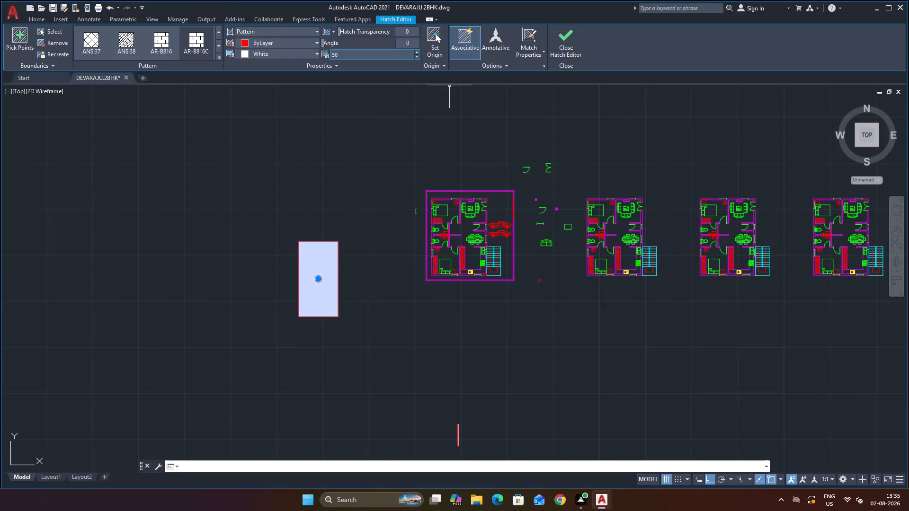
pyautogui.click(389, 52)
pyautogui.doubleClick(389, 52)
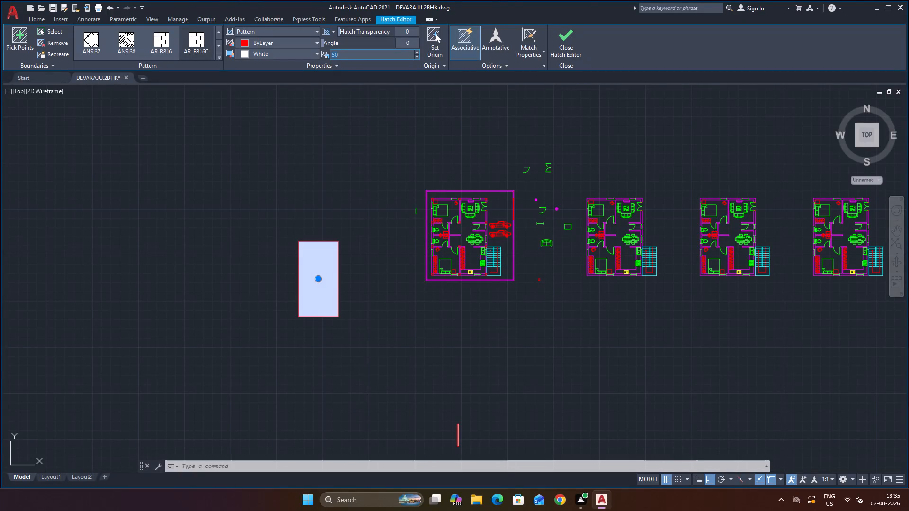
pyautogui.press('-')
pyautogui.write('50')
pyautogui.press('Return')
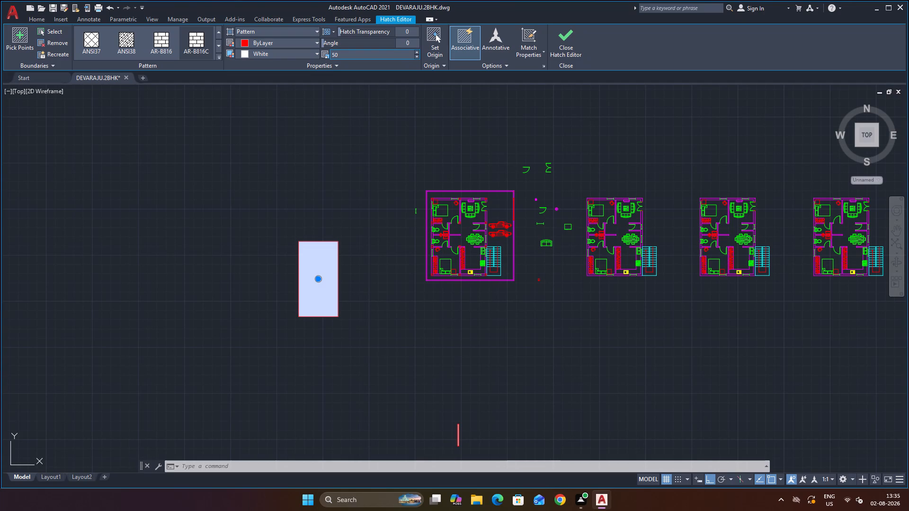
# Reduce the large rectangle hatch's pattern scale gradually to 9 and leave the hatch editor.
pyautogui.click(417, 58)
pyautogui.doubleClick(417, 57)
pyautogui.rightClick(417, 57)
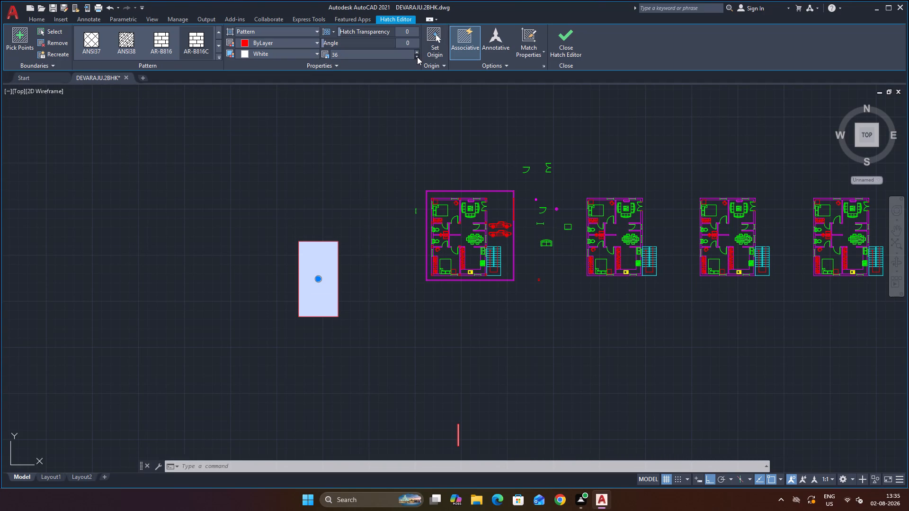
pyautogui.click(417, 57)
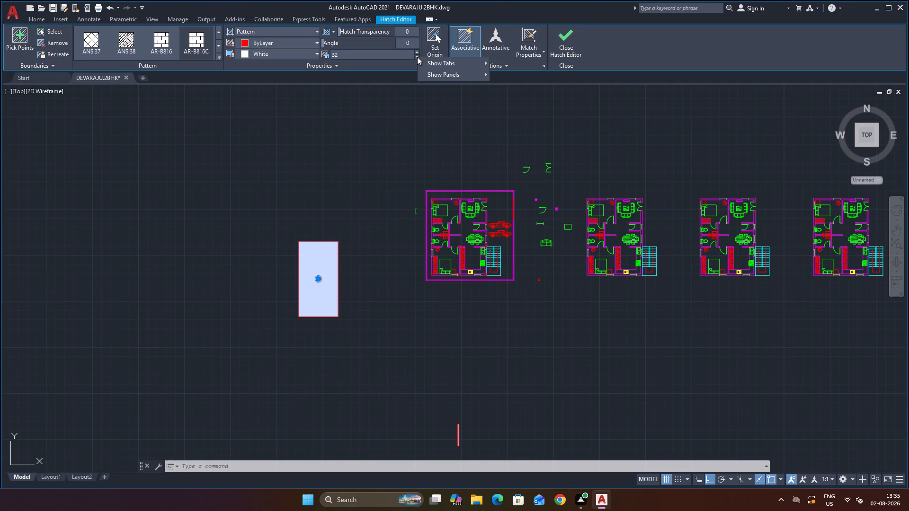
pyautogui.click(417, 55)
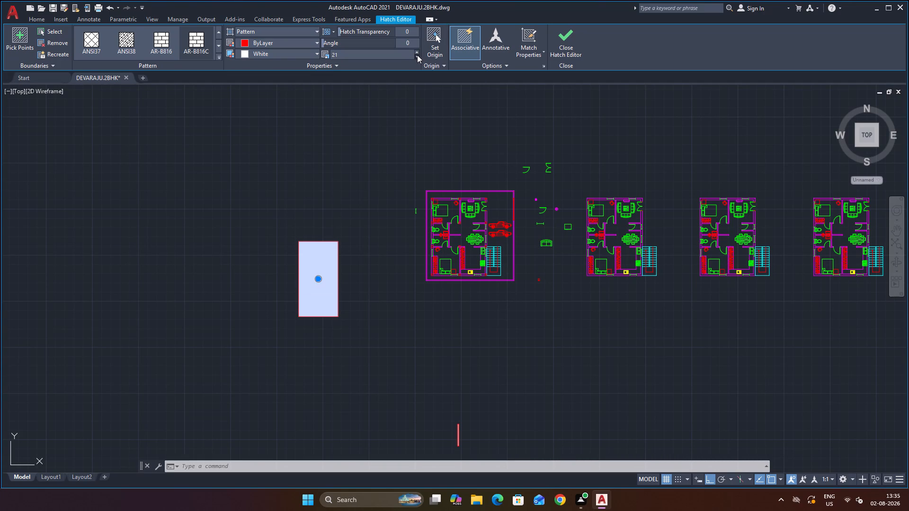
pyautogui.click(417, 54)
pyautogui.doubleClick(417, 55)
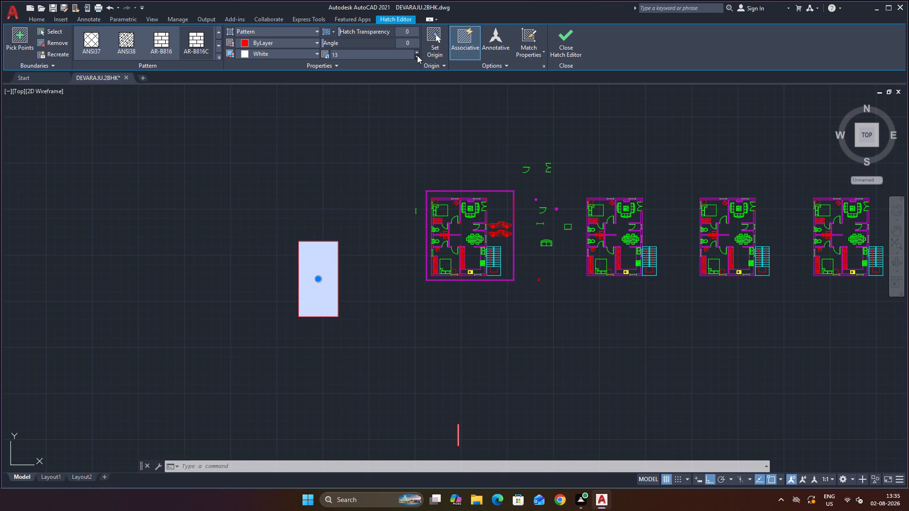
pyautogui.tripleClick(417, 55)
pyautogui.doubleClick(417, 55)
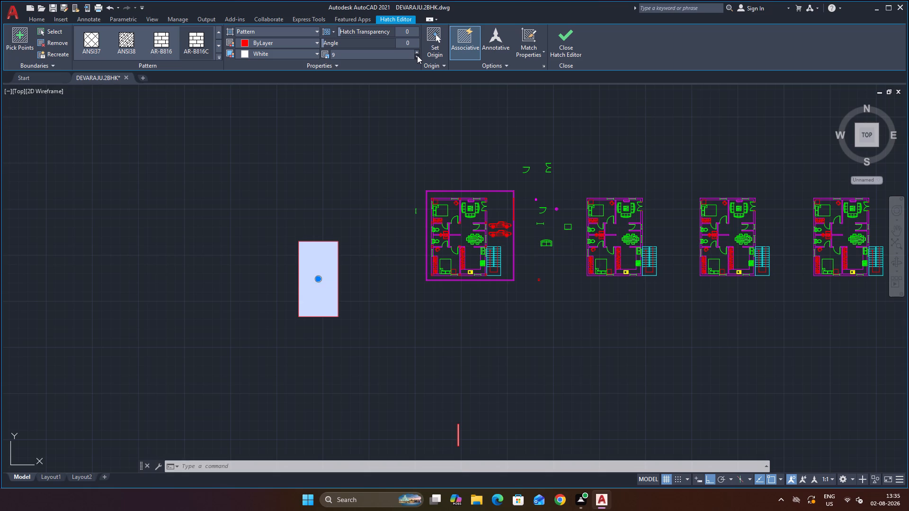
pyautogui.tripleClick(419, 56)
pyautogui.doubleClick(419, 56)
pyautogui.tripleClick(419, 56)
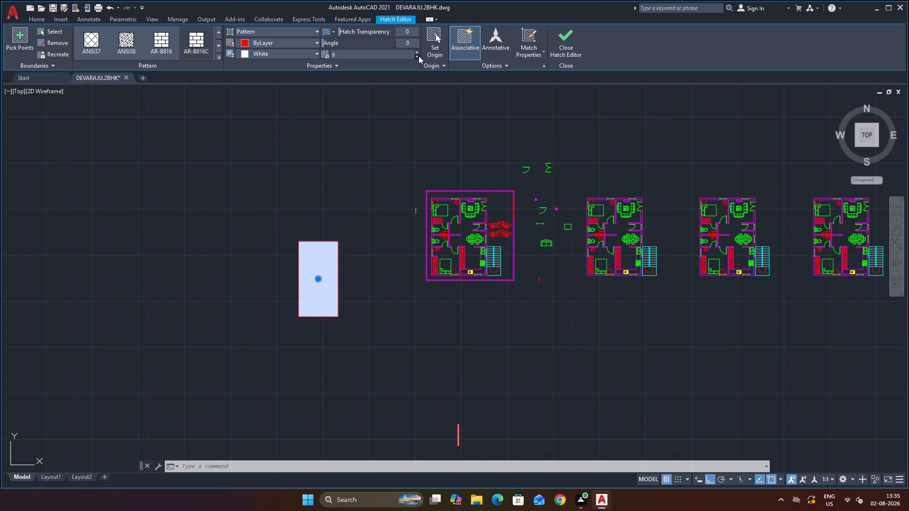
pyautogui.click(419, 56)
pyautogui.press('Escape')
pyautogui.press('Escape')
pyautogui.press('Escape')
pyautogui.press('Escape')
pyautogui.press('Escape')
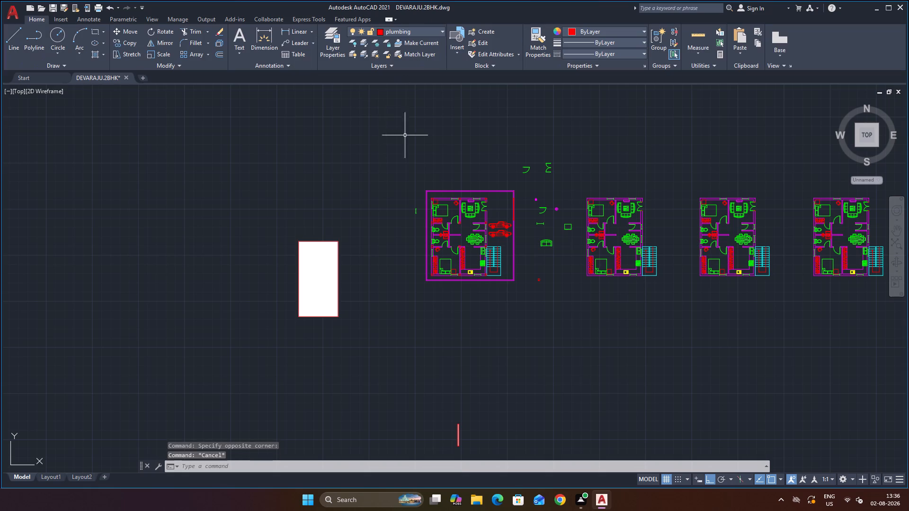
# Change the narrow rectangle's hatch pattern to AR-B816 and finally to ANSI38, and leave the hatch editor.
pyautogui.scroll(-3, 409, 203)
pyautogui.scroll(4, 435, 258)
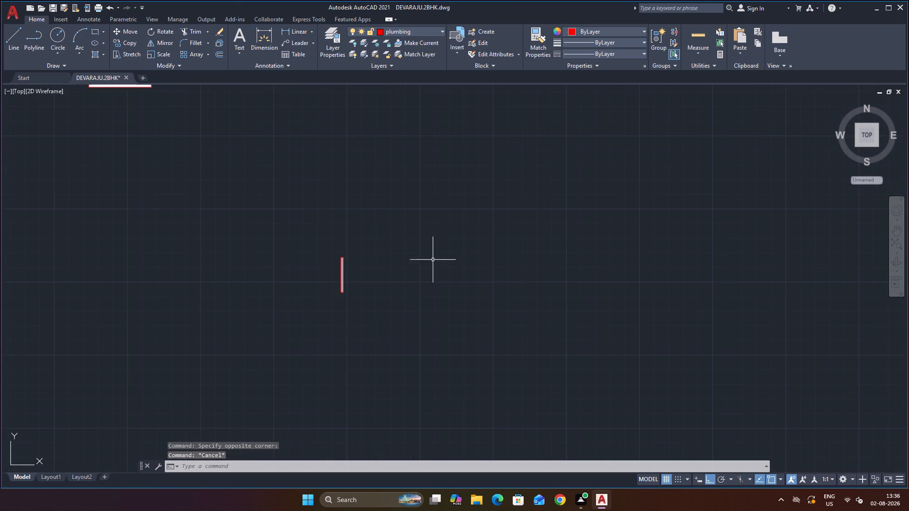
pyautogui.scroll(4, 352, 265)
pyautogui.click(282, 241)
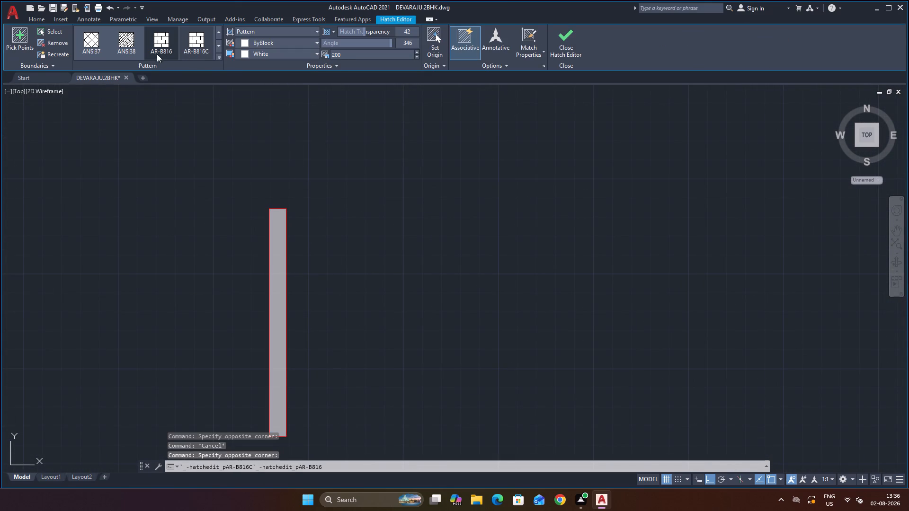
pyautogui.moveTo(150, 54); pyautogui.dragTo(145, 59)
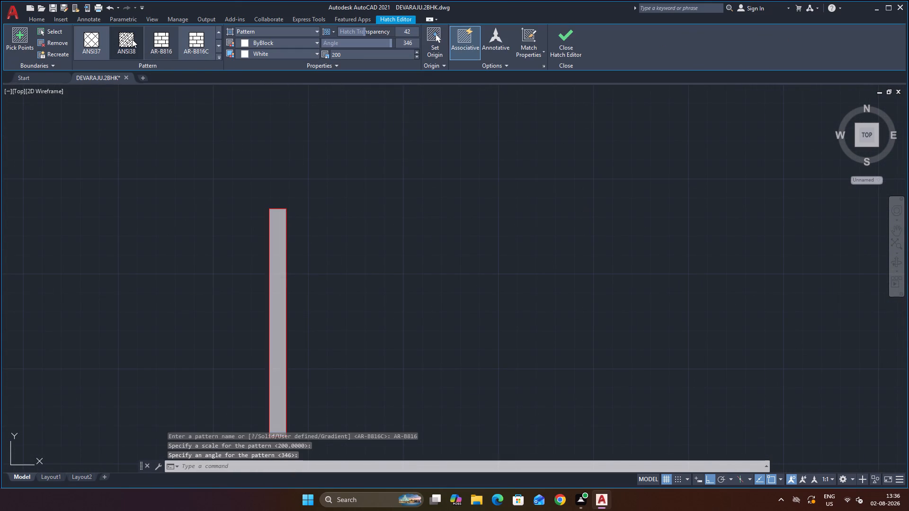
pyautogui.doubleClick(132, 39)
pyautogui.click(278, 241)
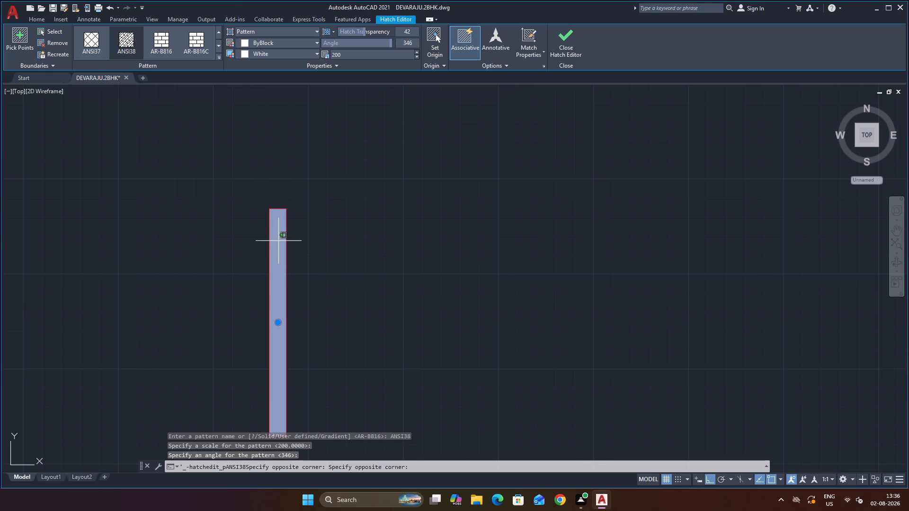
pyautogui.click(278, 241)
pyautogui.press('Escape')
pyautogui.press('Escape')
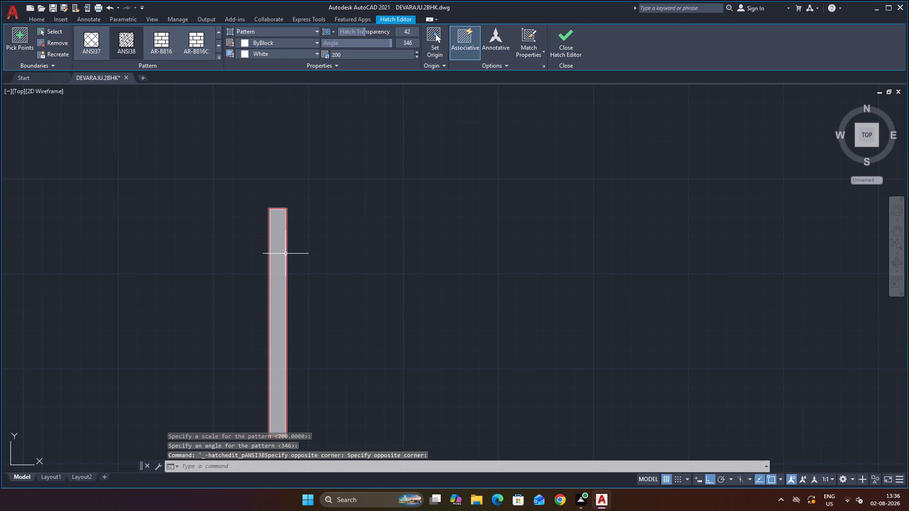
pyautogui.press('Escape')
pyautogui.press('Escape')
# Start a new hatch for the floor plan walls with pattern scale 1, transparency 0 and angle 0.
pyautogui.scroll(-8, 309, 277)
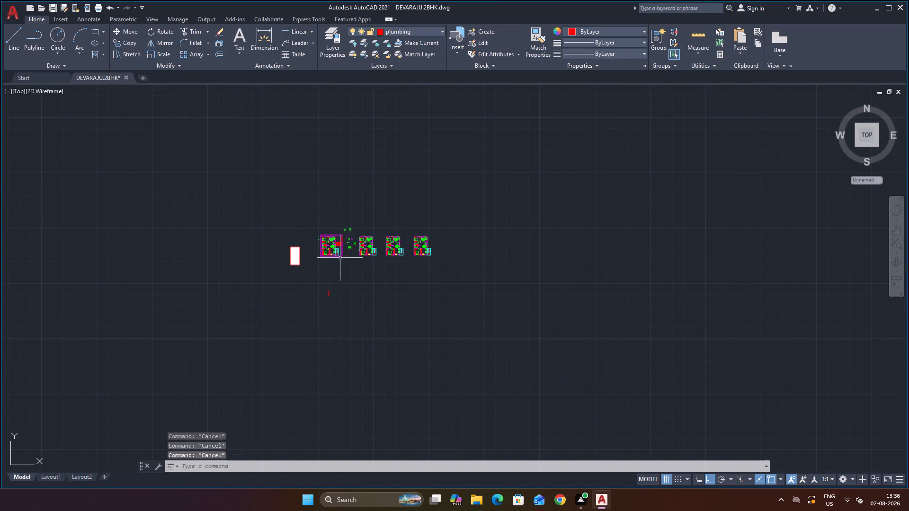
pyautogui.scroll(6, 338, 258)
pyautogui.scroll(-4, 354, 282)
pyautogui.scroll(3, 306, 267)
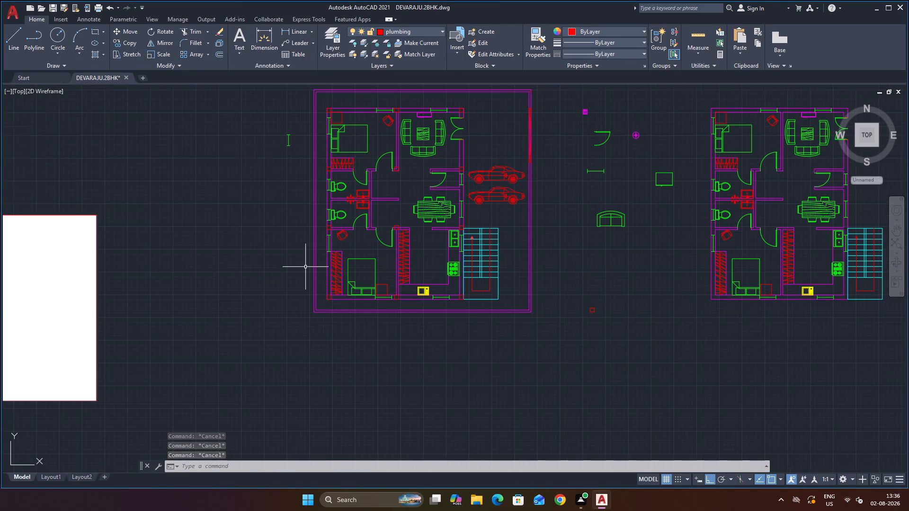
pyautogui.scroll(6, 331, 290)
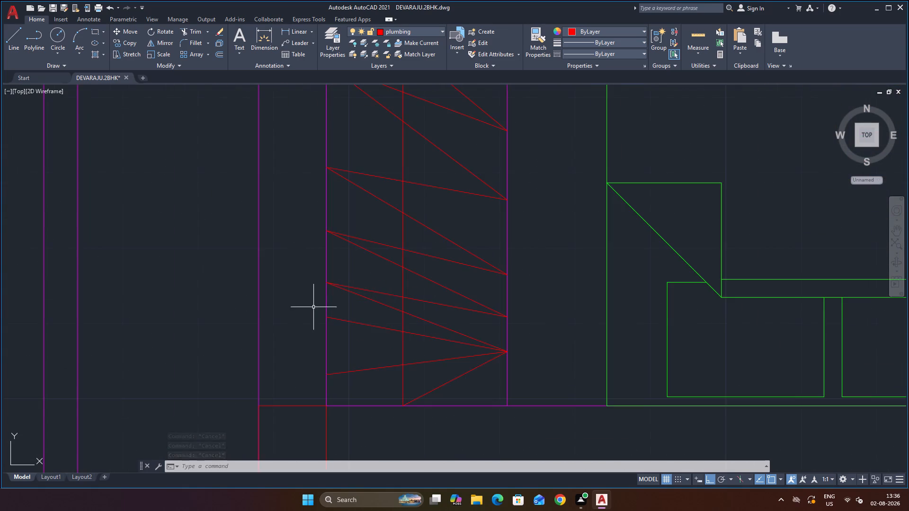
pyautogui.scroll(-4, 313, 301)
pyautogui.scroll(6, 309, 352)
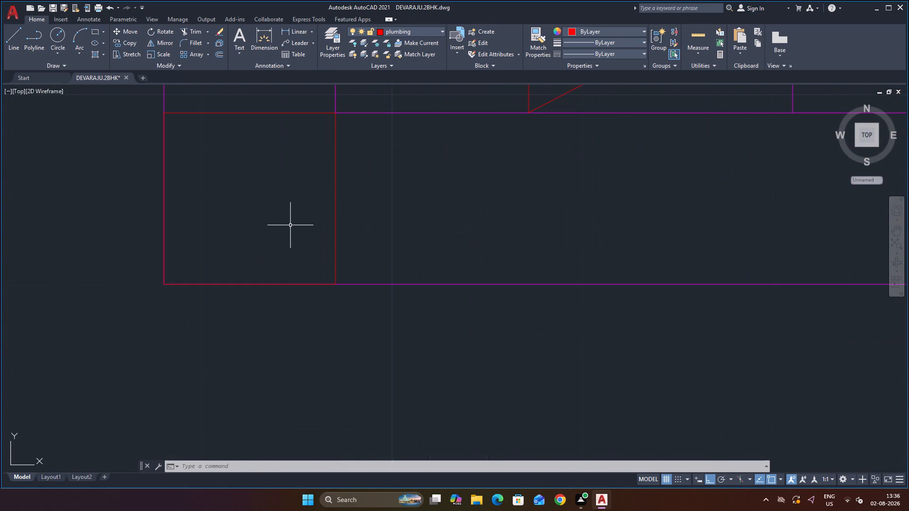
pyautogui.press('h')
pyautogui.press('Return')
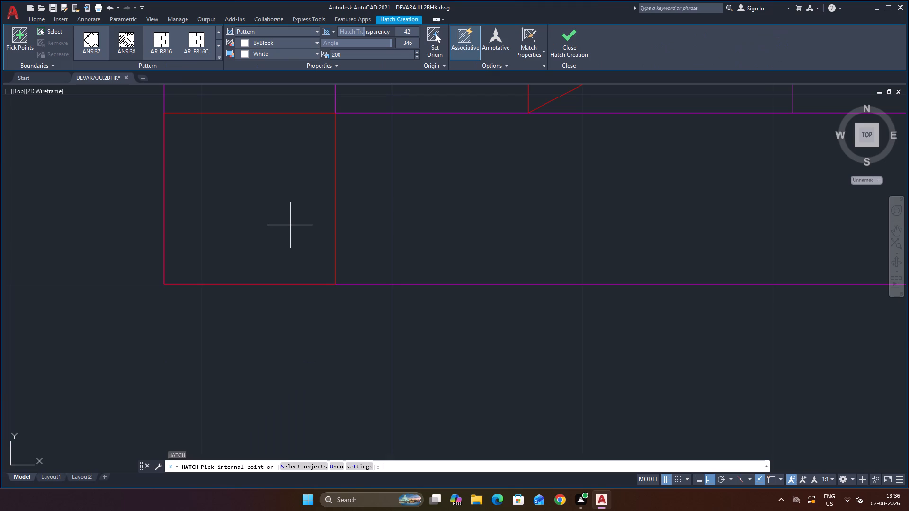
pyautogui.click(381, 54)
pyautogui.press('BackSpace')
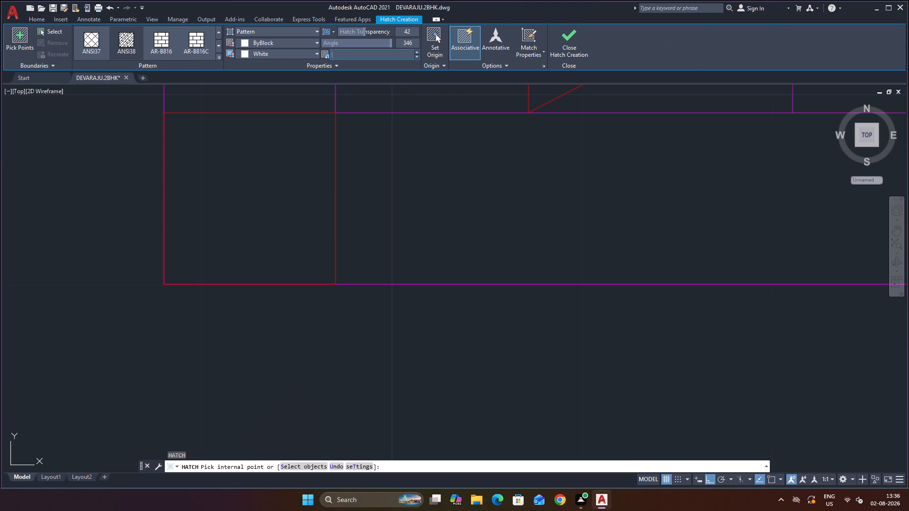
pyautogui.press('1')
pyautogui.press('Return')
pyautogui.moveTo(367, 31); pyautogui.dragTo(309, 26)
pyautogui.moveTo(393, 45); pyautogui.dragTo(276, 51)
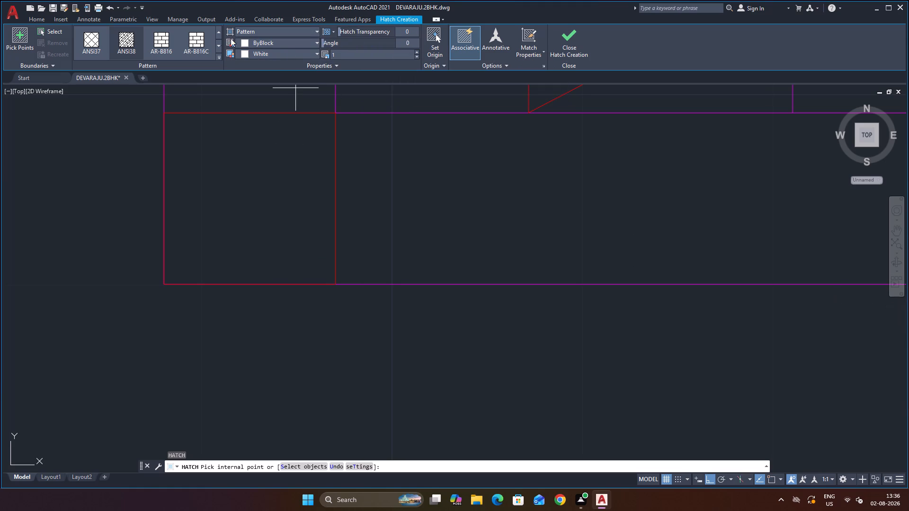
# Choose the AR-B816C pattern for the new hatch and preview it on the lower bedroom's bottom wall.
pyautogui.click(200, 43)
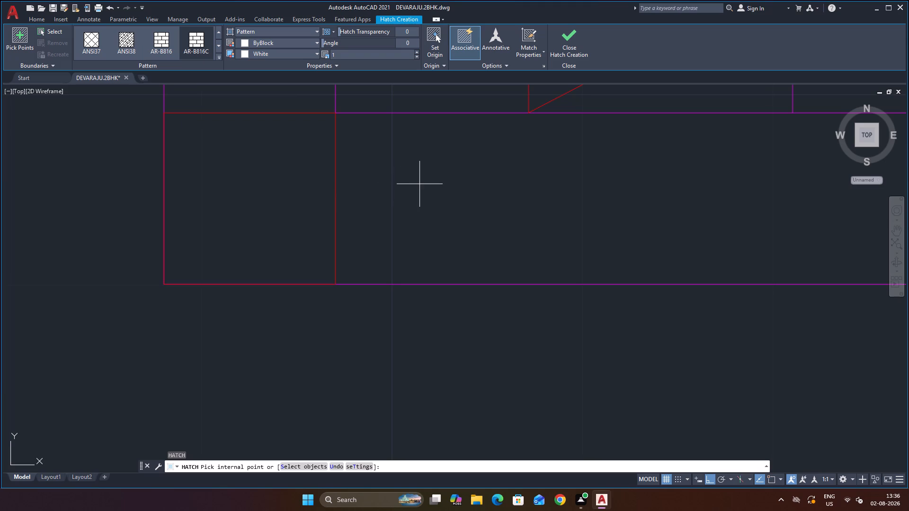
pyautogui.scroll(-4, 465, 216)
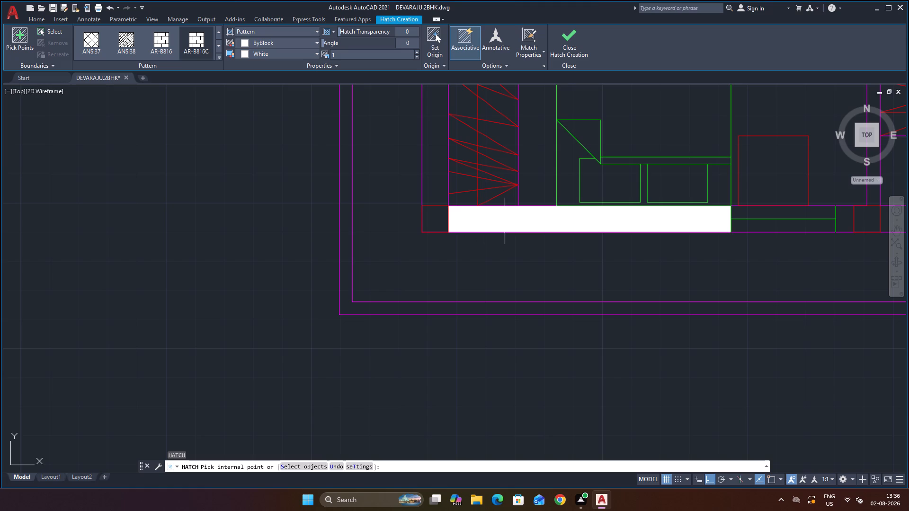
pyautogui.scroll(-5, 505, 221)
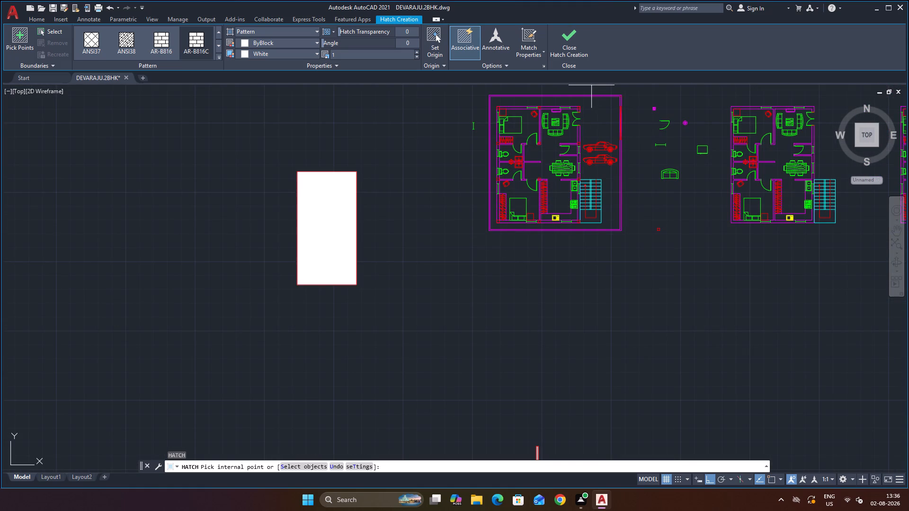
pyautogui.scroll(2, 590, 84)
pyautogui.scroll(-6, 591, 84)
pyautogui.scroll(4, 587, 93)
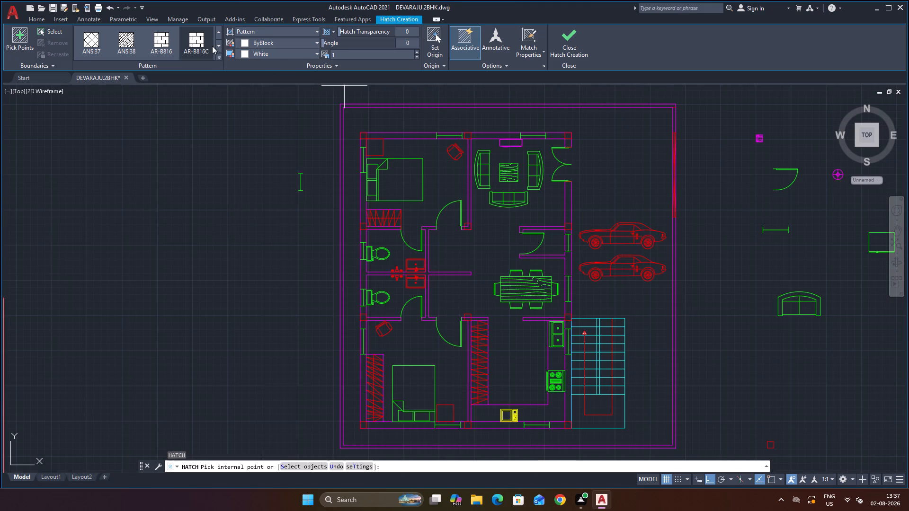
# Hatch the top wall segment of the upper bedroom with the ANSI34 pattern.
pyautogui.click(218, 56)
pyautogui.scroll(4, 169, 74)
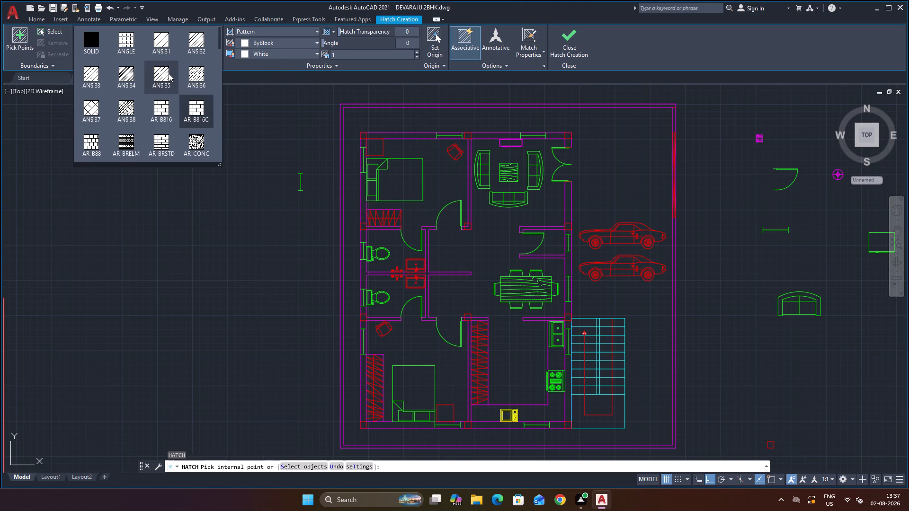
pyautogui.scroll(4, 169, 73)
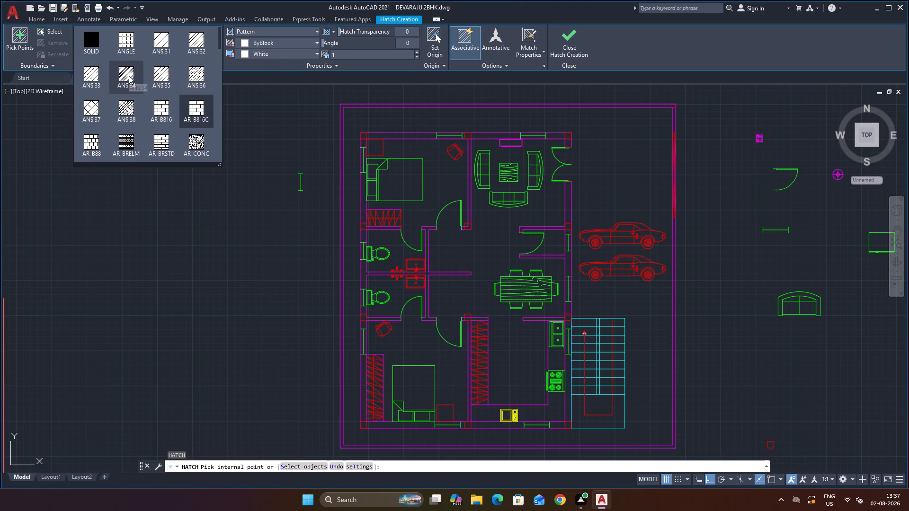
pyautogui.click(129, 76)
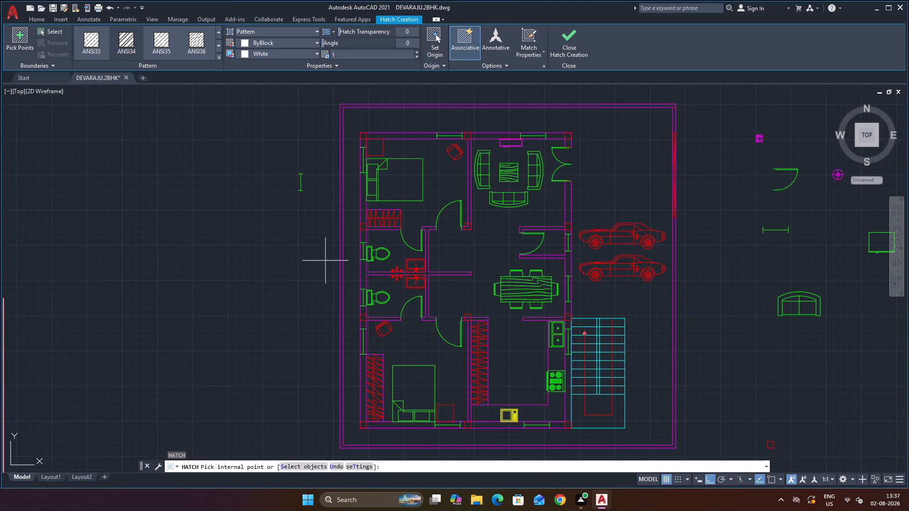
pyautogui.click(401, 137)
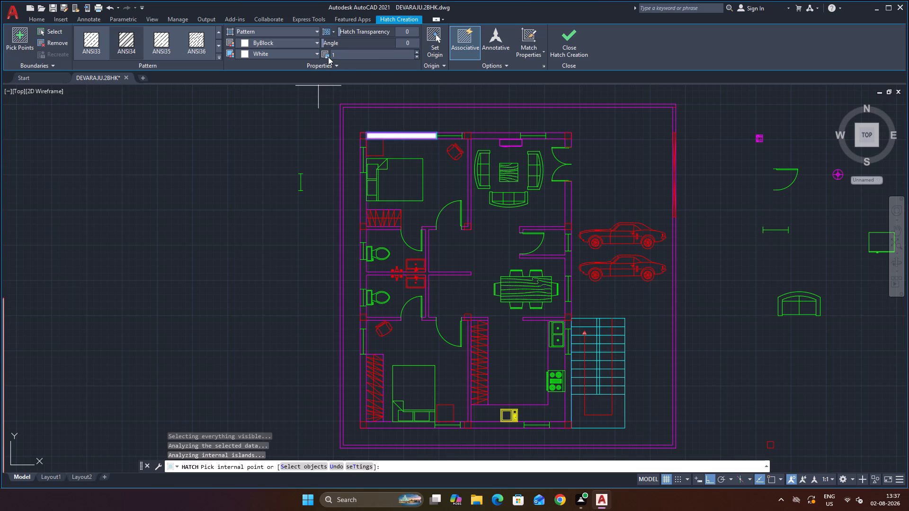
# Finish the hatch on the upper bedroom's top wall segment and leave hatch creation.
pyautogui.tripleClick(417, 52)
pyautogui.click(417, 52)
pyautogui.click(559, 39)
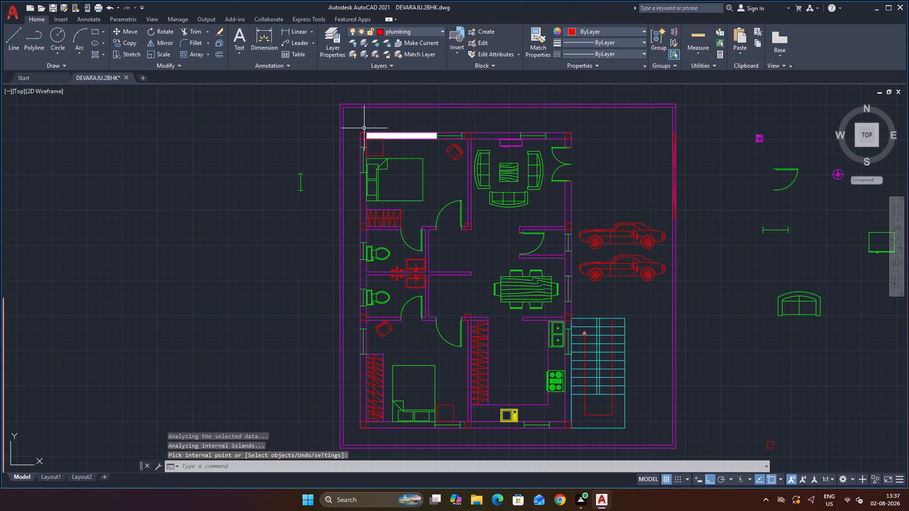
pyautogui.press('Escape')
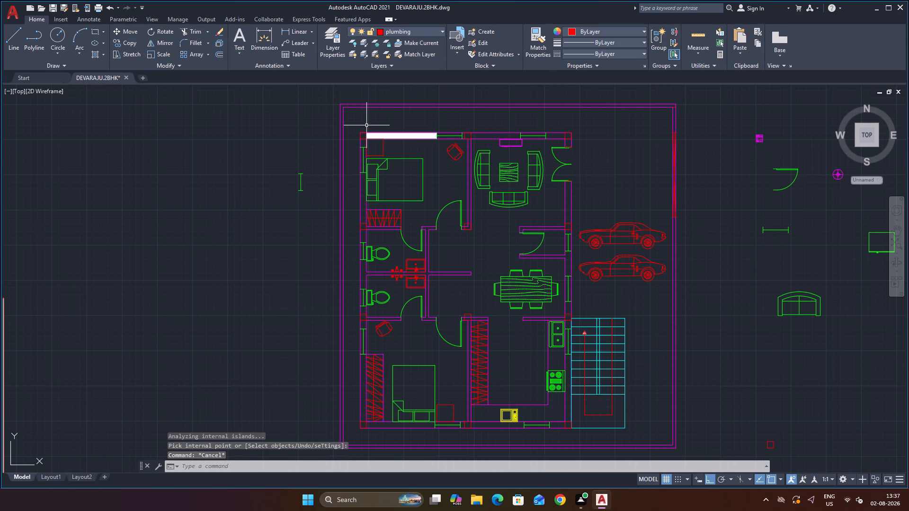
# Add another ANSI34 hatch to the upper bedroom's top wall segment with hatch transparency 63.
pyautogui.press('h')
pyautogui.press('Return')
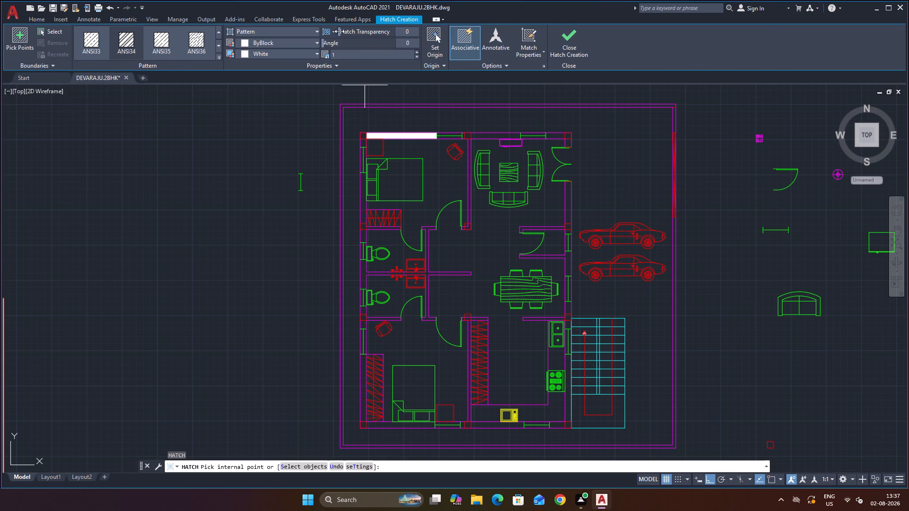
pyautogui.moveTo(339, 31); pyautogui.dragTo(395, 27)
pyautogui.click(404, 136)
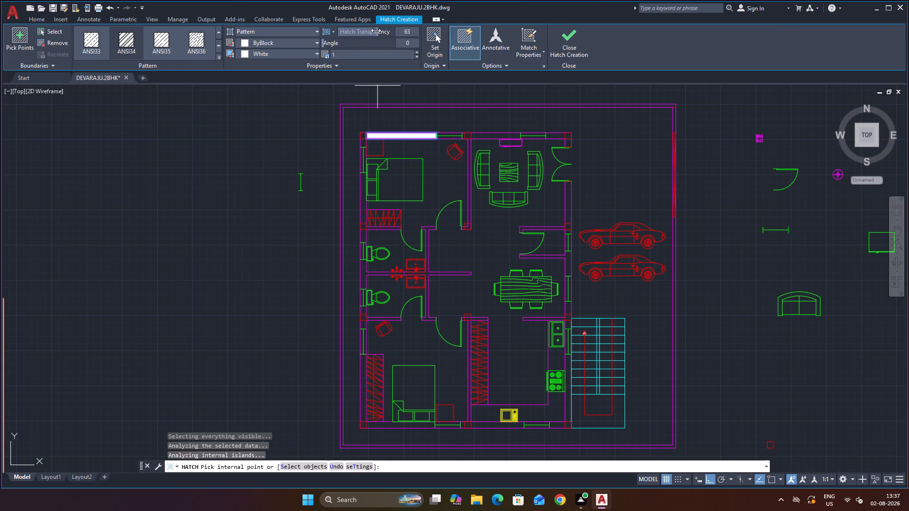
pyautogui.moveTo(379, 29); pyautogui.dragTo(329, 33)
pyautogui.moveTo(344, 31); pyautogui.dragTo(407, 34)
pyautogui.press('Escape')
pyautogui.press('Escape')
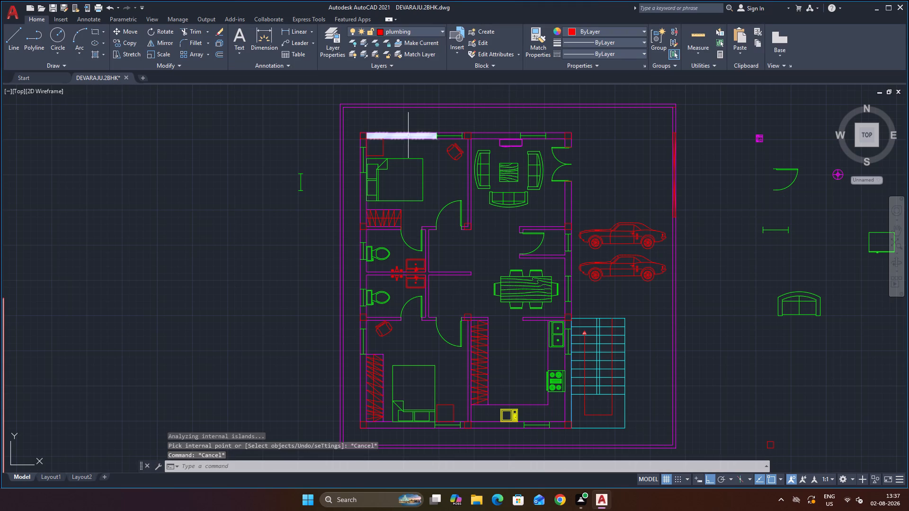
# Select the top wall hatch and vary its transparency, ending at 60.
pyautogui.click(409, 137)
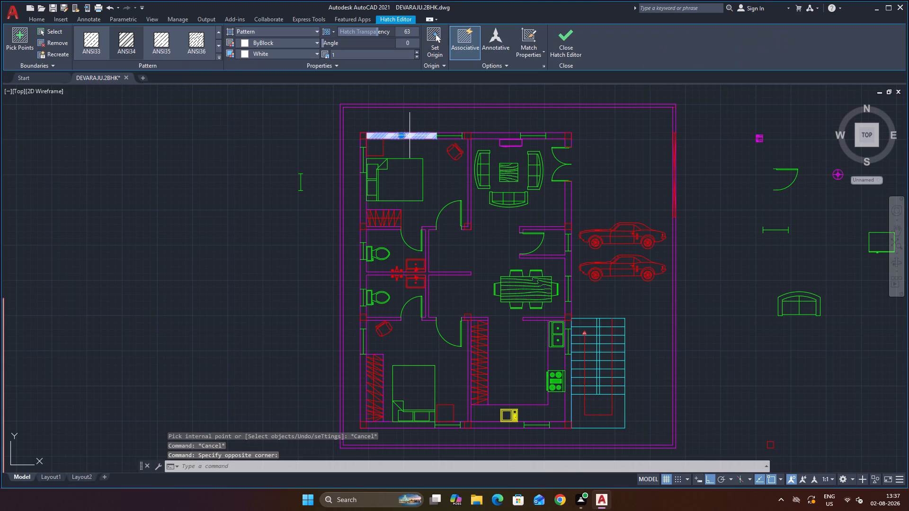
pyautogui.scroll(3, 410, 135)
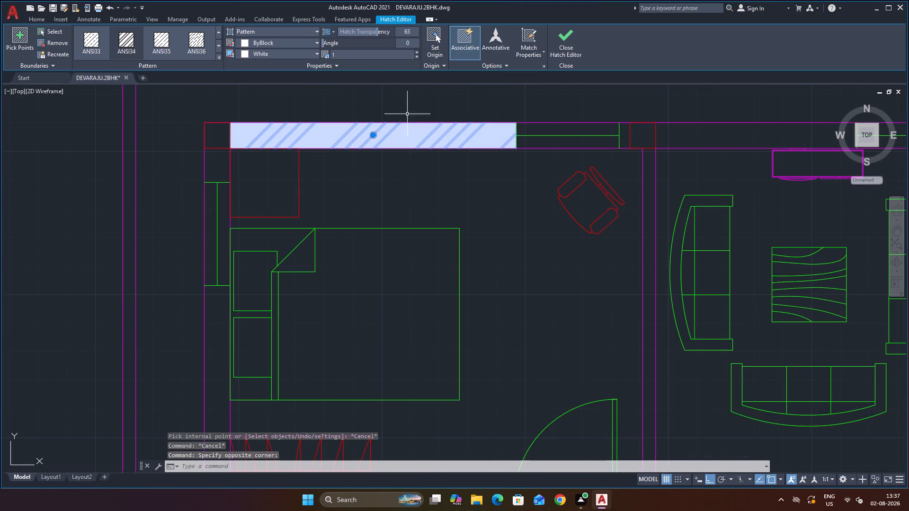
pyautogui.moveTo(377, 31); pyautogui.dragTo(408, 30)
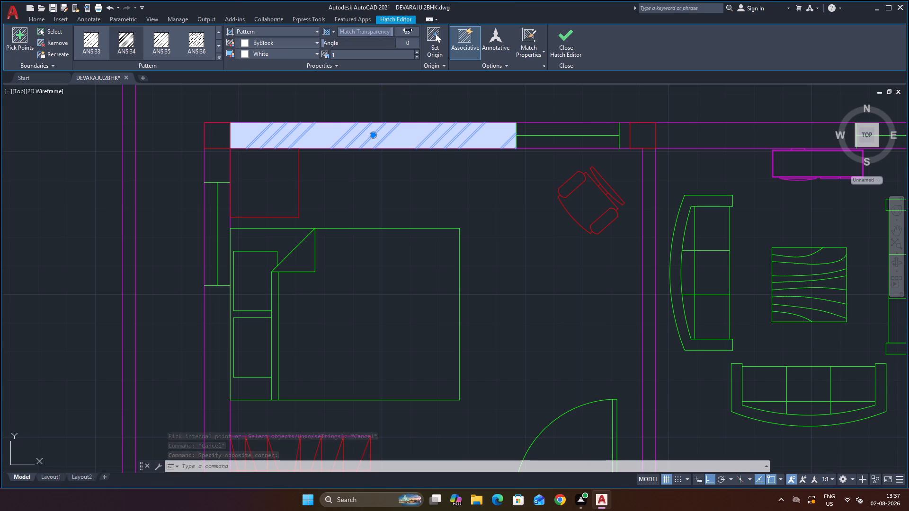
pyautogui.moveTo(408, 30); pyautogui.dragTo(409, 29)
pyautogui.moveTo(395, 31); pyautogui.dragTo(337, 34)
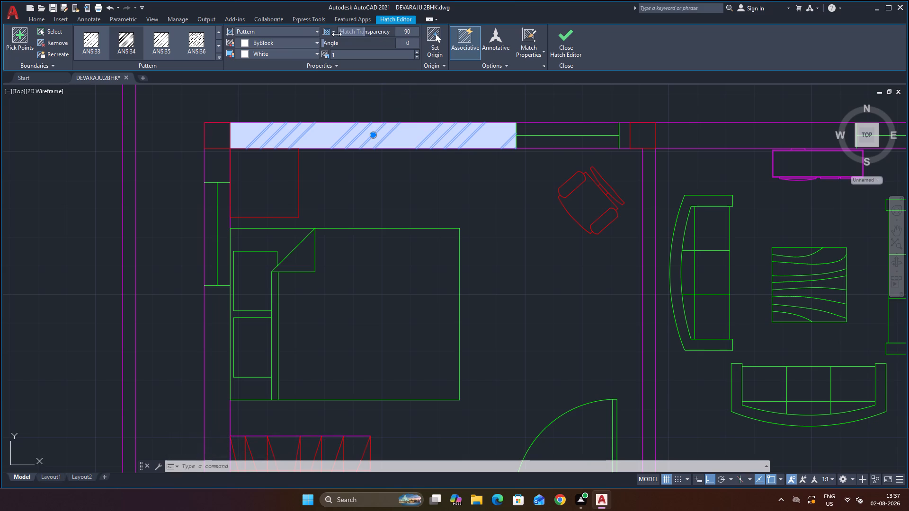
pyautogui.moveTo(337, 34); pyautogui.dragTo(321, 38)
pyautogui.moveTo(346, 31); pyautogui.dragTo(386, 30)
pyautogui.moveTo(386, 30); pyautogui.dragTo(388, 30)
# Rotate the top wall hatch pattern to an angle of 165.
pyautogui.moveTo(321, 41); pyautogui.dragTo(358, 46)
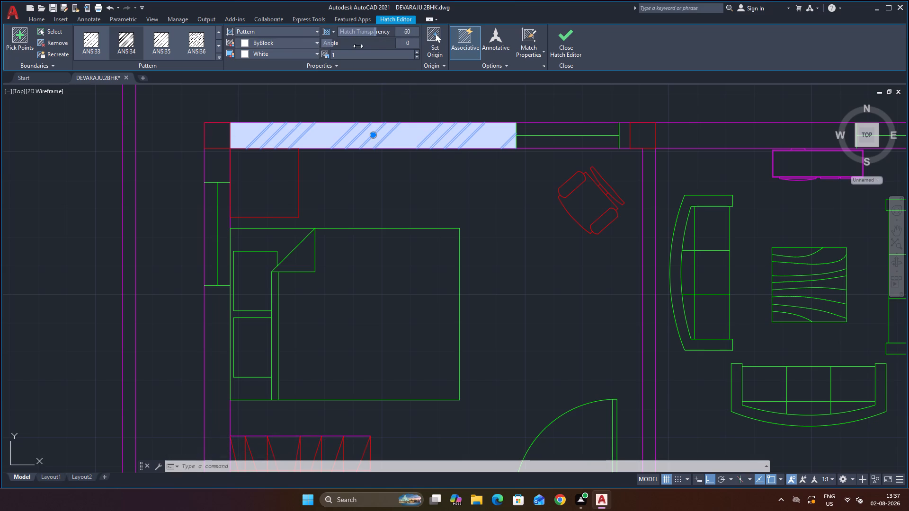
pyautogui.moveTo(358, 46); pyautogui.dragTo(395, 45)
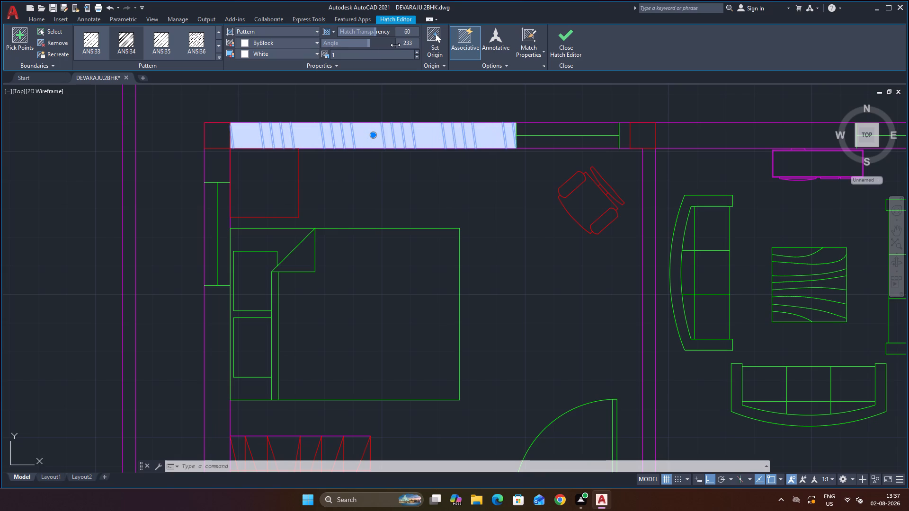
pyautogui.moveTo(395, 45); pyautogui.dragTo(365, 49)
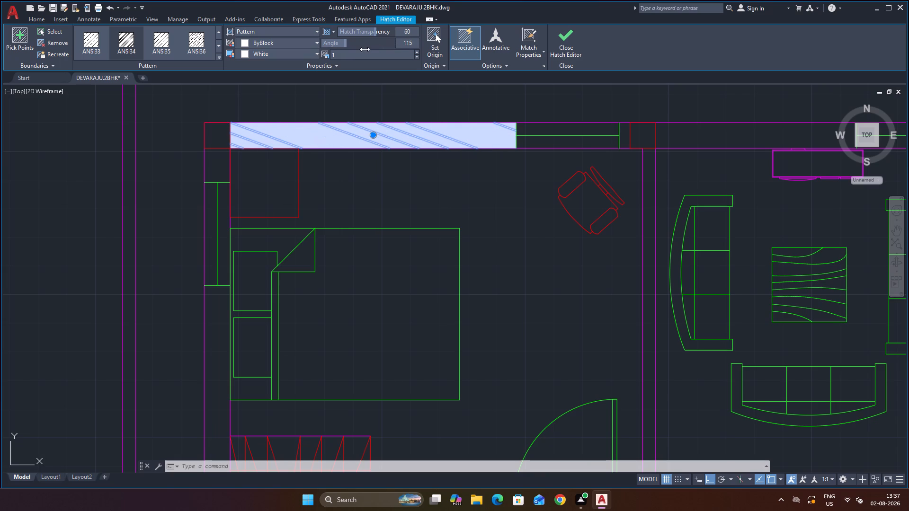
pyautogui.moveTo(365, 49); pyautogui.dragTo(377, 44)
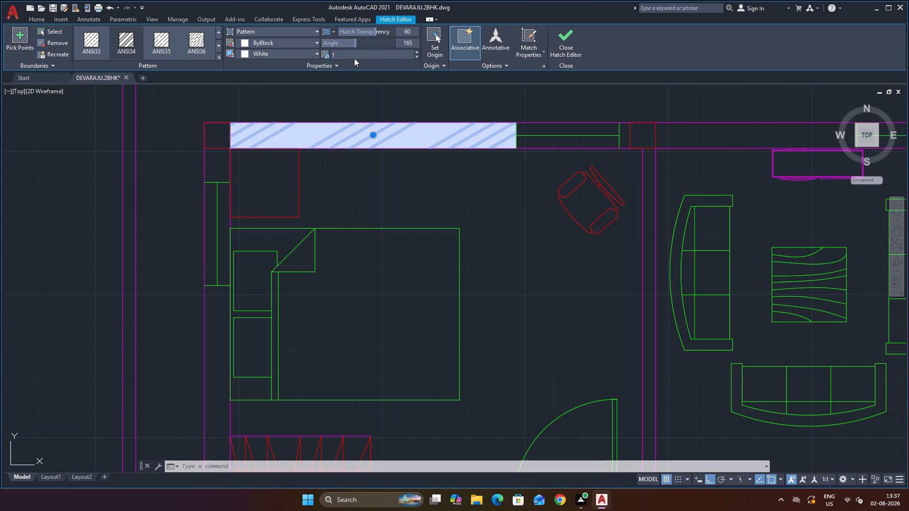
# Adjust the top wall hatch's pattern scale in small increments around 1.
pyautogui.tripleClick(418, 52)
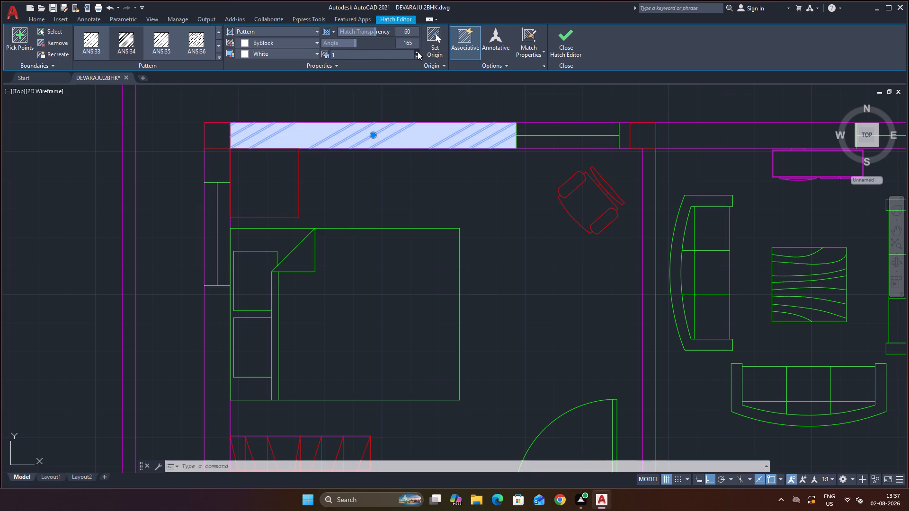
pyautogui.click(418, 52)
pyautogui.tripleClick(418, 52)
pyautogui.tripleClick(418, 52)
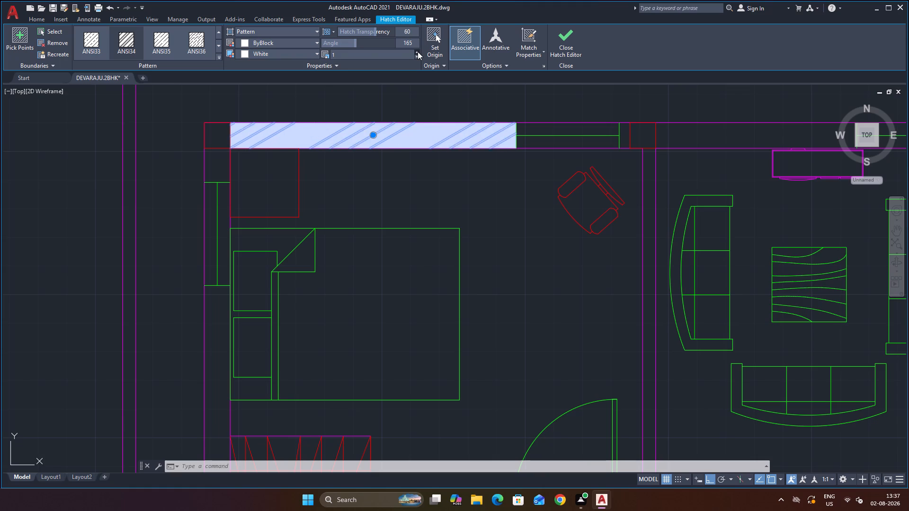
pyautogui.tripleClick(418, 52)
pyautogui.click(418, 52)
pyautogui.tripleClick(418, 52)
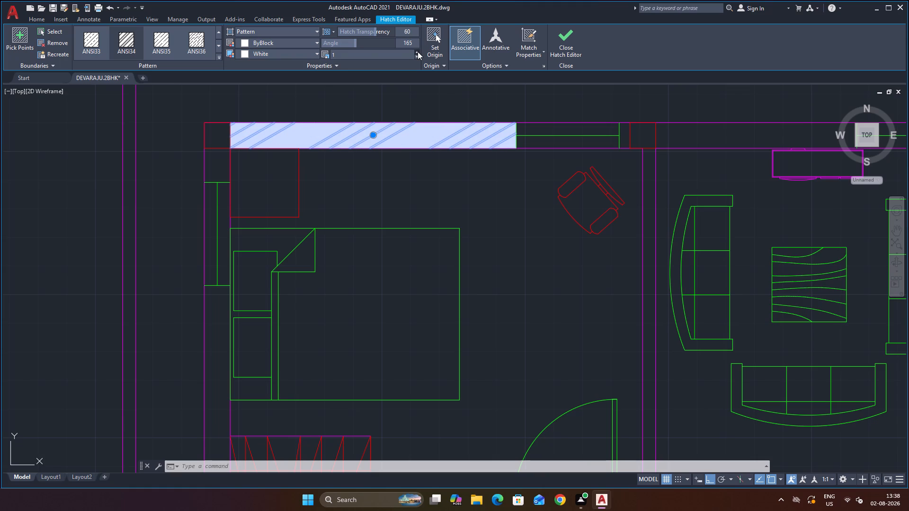
pyautogui.click(418, 52)
pyautogui.tripleClick(418, 52)
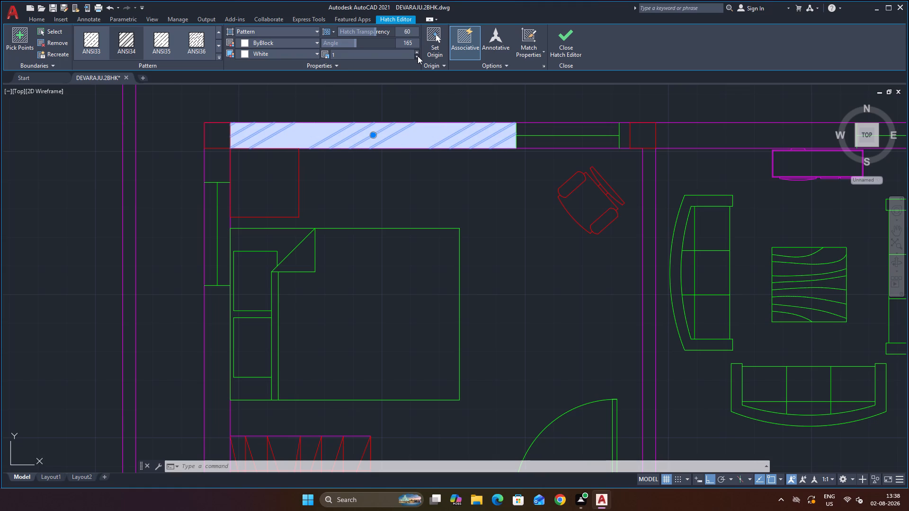
pyautogui.doubleClick(418, 56)
pyautogui.click(418, 56)
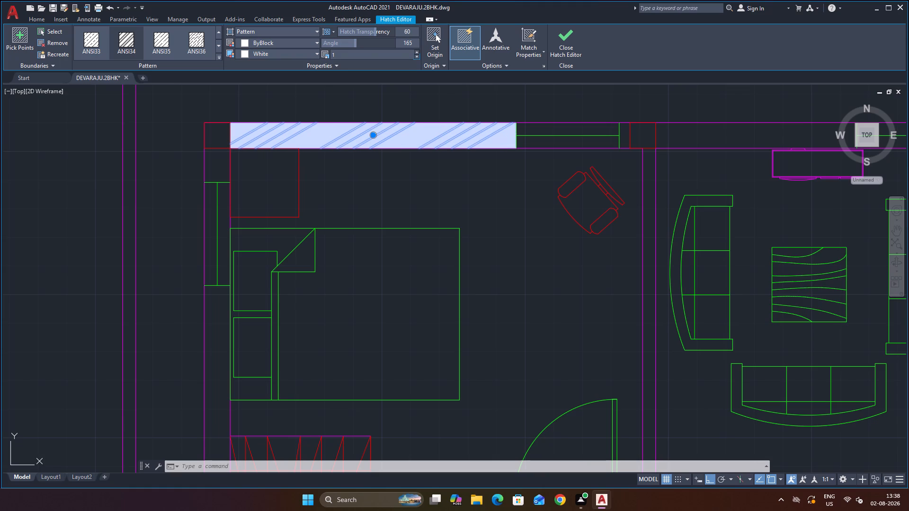
# Set the top wall hatch's background color to None.
pyautogui.click(294, 50)
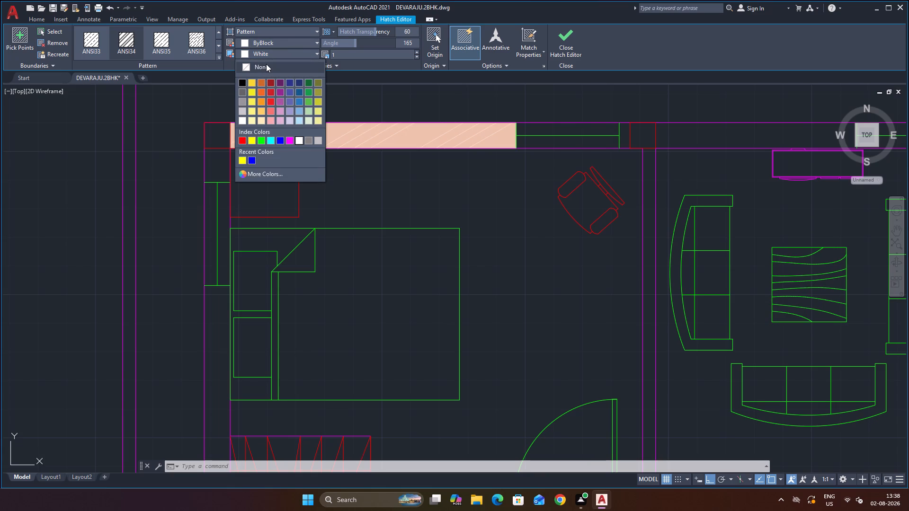
pyautogui.click(266, 64)
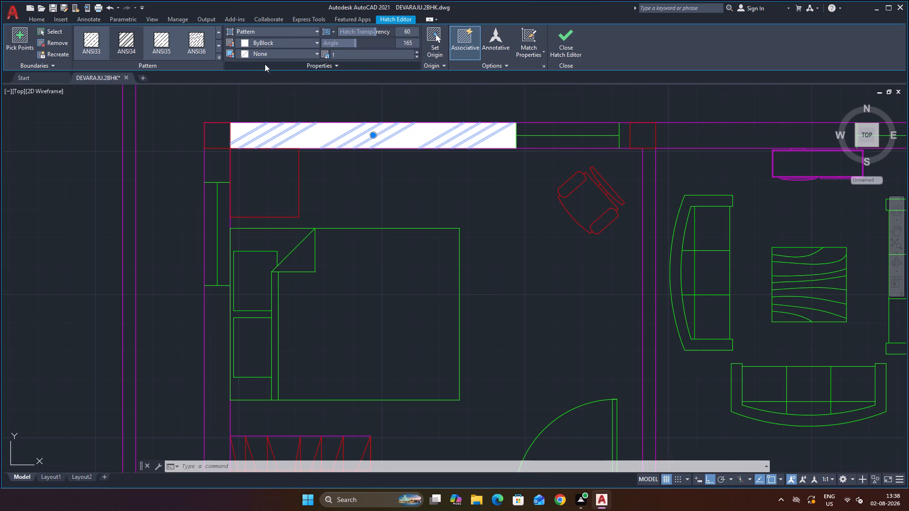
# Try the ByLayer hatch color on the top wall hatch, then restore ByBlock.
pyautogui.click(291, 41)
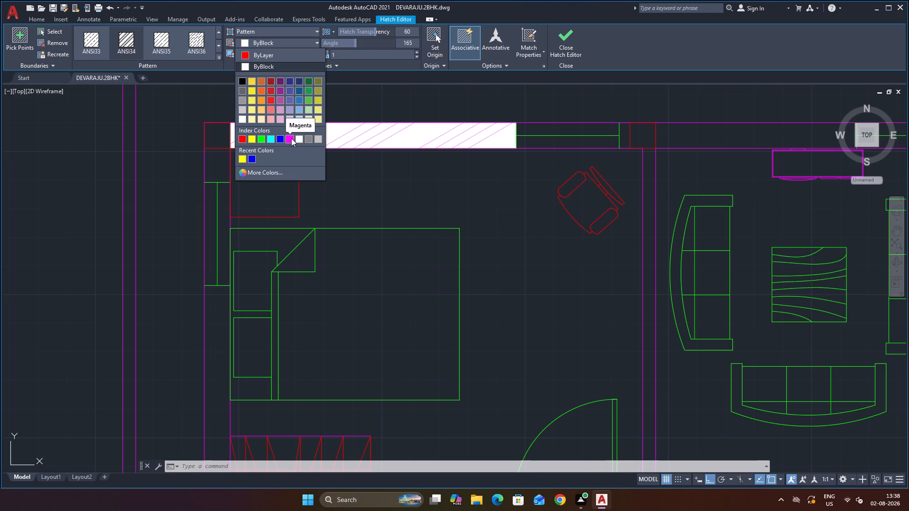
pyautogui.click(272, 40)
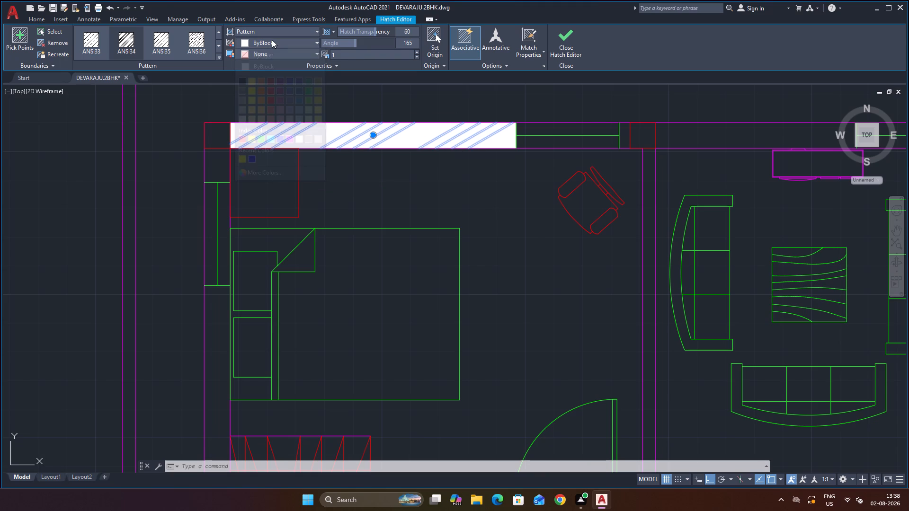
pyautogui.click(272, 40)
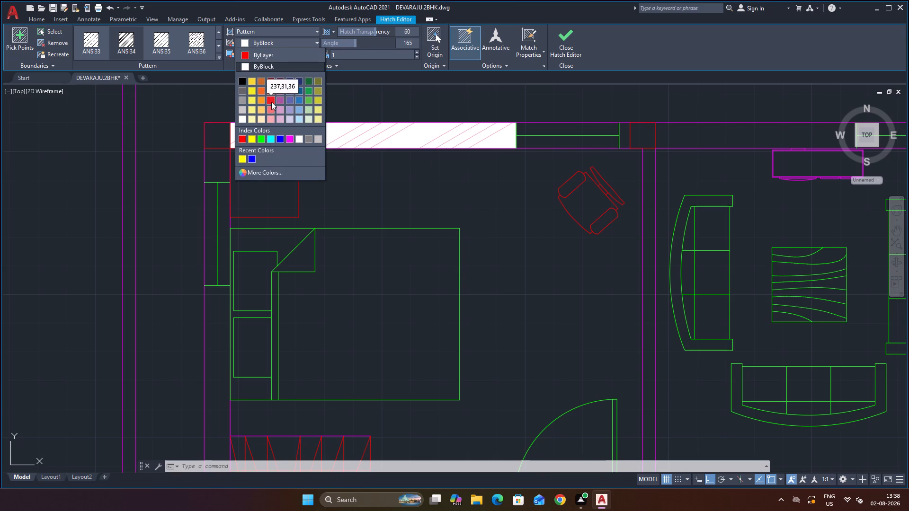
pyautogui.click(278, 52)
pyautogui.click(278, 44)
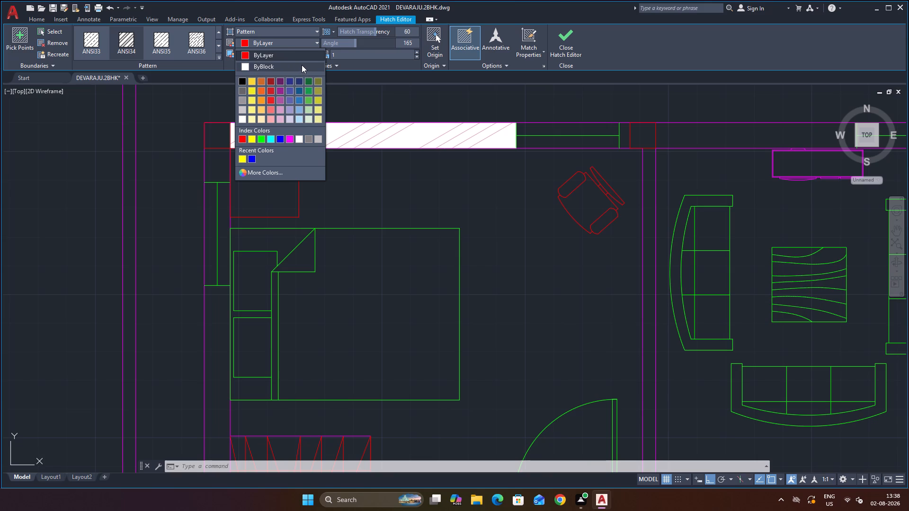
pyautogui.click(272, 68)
# Try other angles for the top wall hatch and set its angle to 0.
pyautogui.scroll(-2, 320, 102)
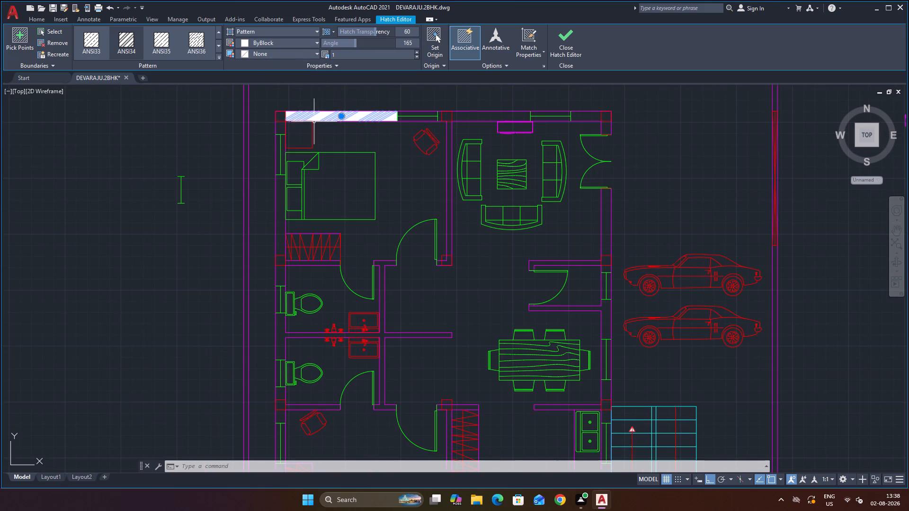
pyautogui.scroll(2, 327, 120)
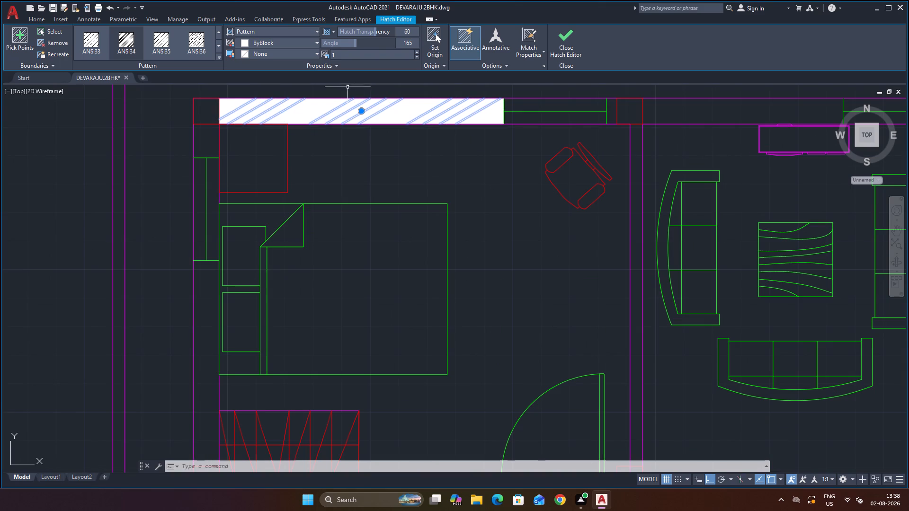
pyautogui.moveTo(354, 42); pyautogui.dragTo(427, 39)
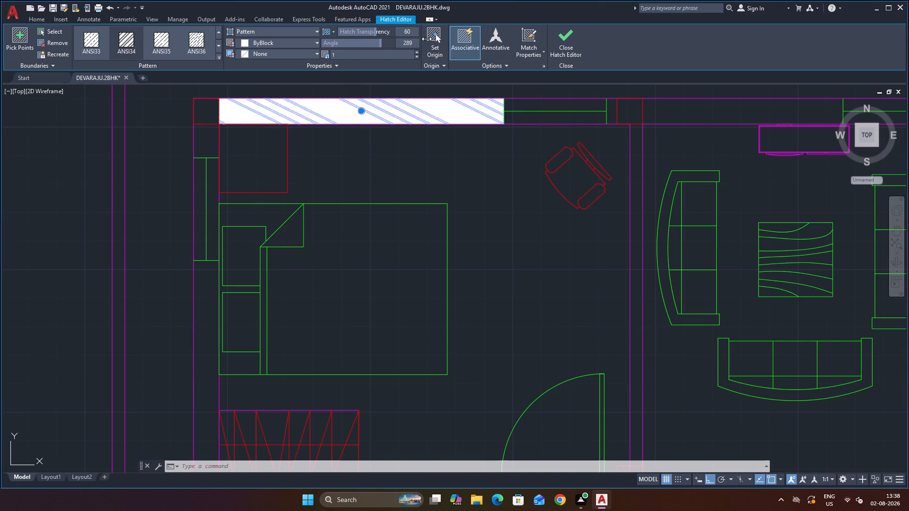
pyautogui.moveTo(427, 39); pyautogui.dragTo(439, 38)
pyautogui.moveTo(392, 44); pyautogui.dragTo(323, 49)
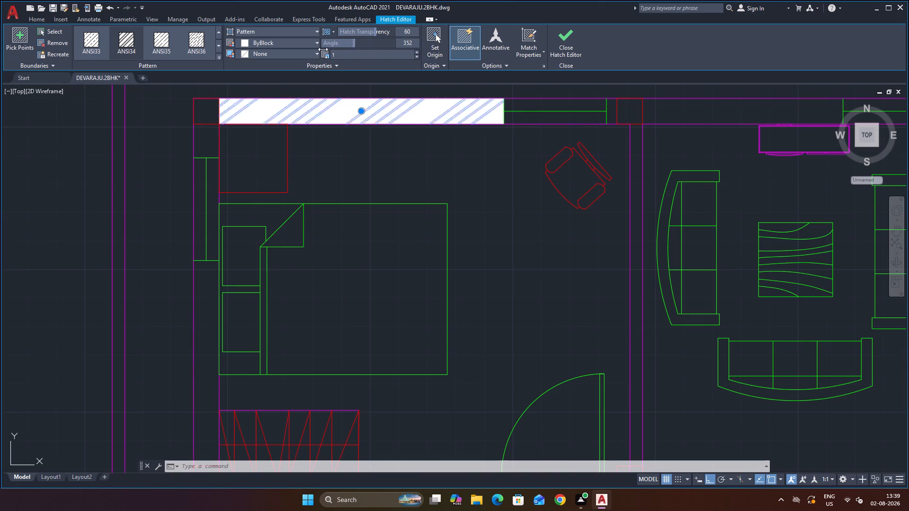
pyautogui.moveTo(323, 49); pyautogui.dragTo(277, 48)
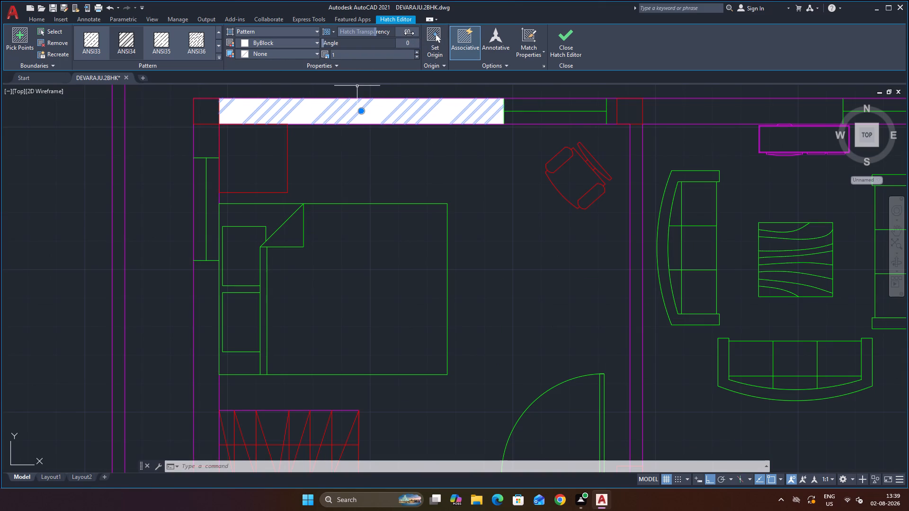
# Set the top wall hatch's transparency to 90.
pyautogui.moveTo(374, 33); pyautogui.dragTo(420, 37)
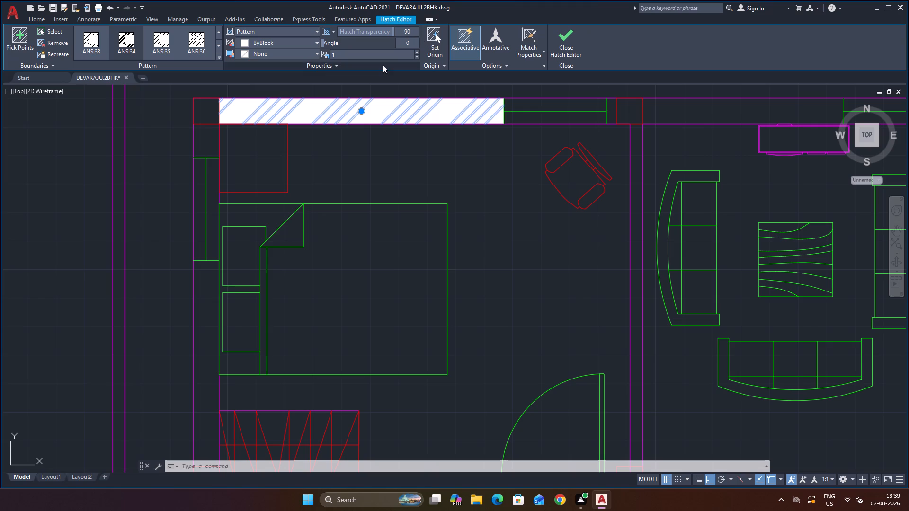
# Set the top wall hatch's transparency to 0 and finish editing the hatch.
pyautogui.moveTo(392, 36); pyautogui.dragTo(303, 35)
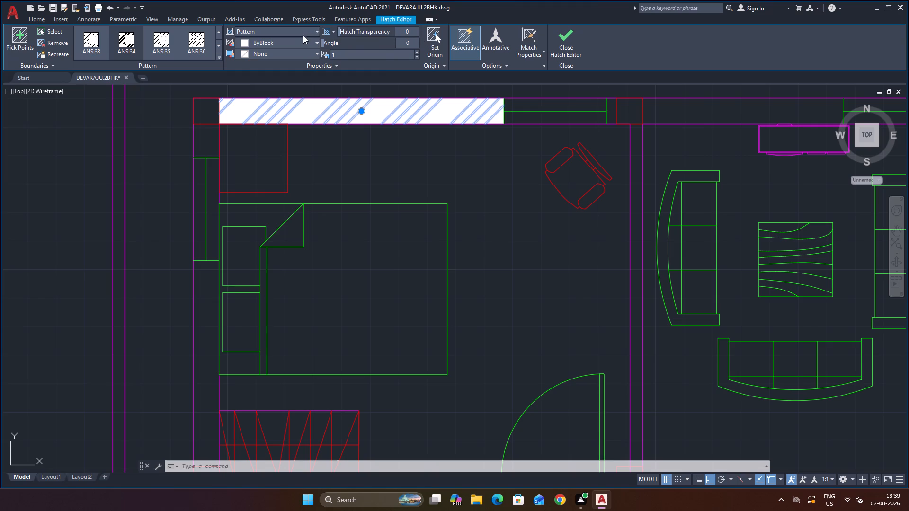
pyautogui.scroll(-5, 382, 57)
pyautogui.click(564, 40)
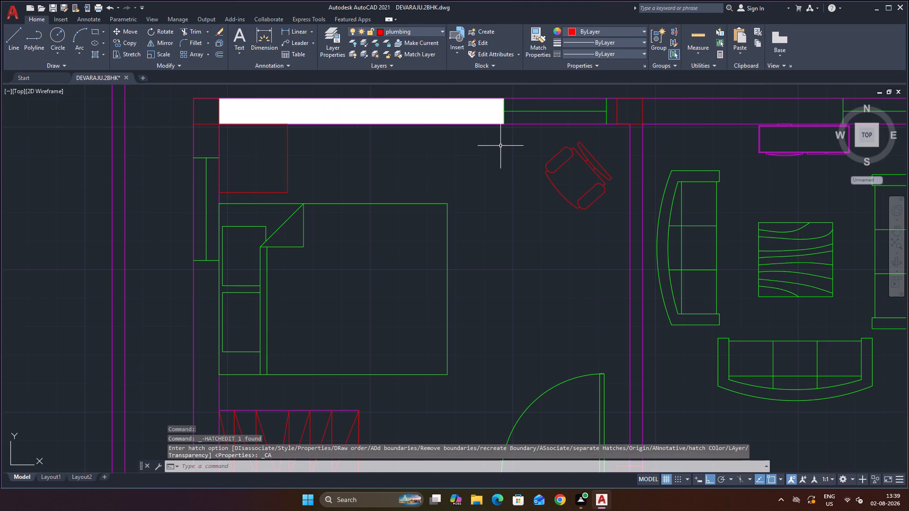
# Use Hatch Edit on the ANSI34 hatch without background color in the bedroom's top wall to set its scale to 2.
pyautogui.scroll(-3, 504, 166)
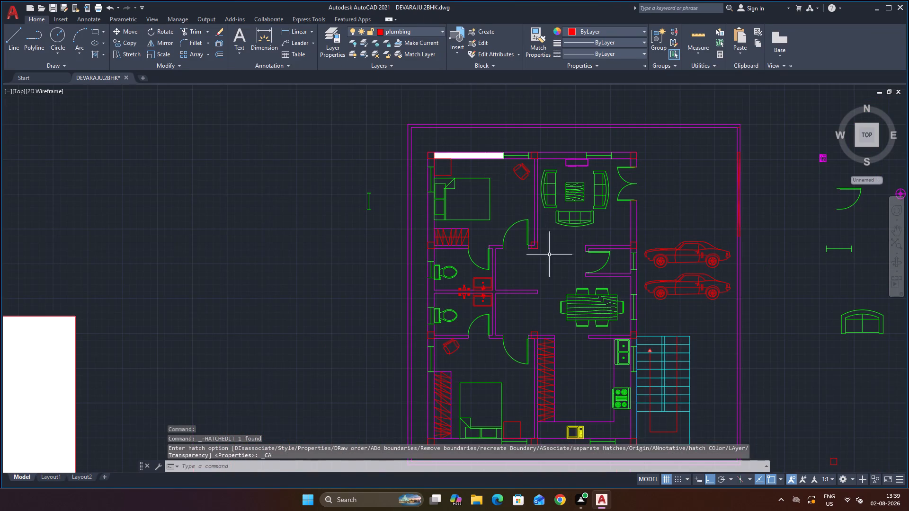
pyautogui.scroll(-3, 574, 265)
pyautogui.scroll(4, 633, 296)
pyautogui.scroll(-3, 634, 295)
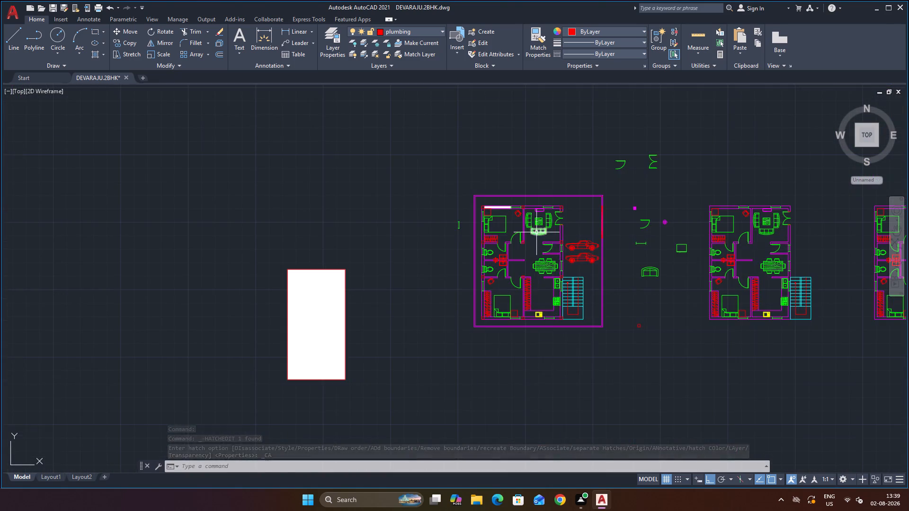
pyautogui.scroll(3, 536, 229)
pyautogui.click(403, 141)
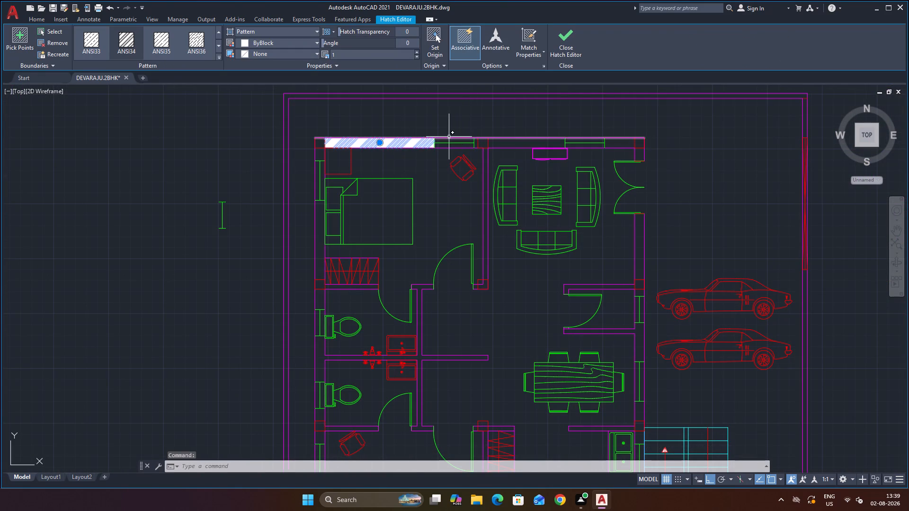
pyautogui.scroll(2, 449, 137)
pyautogui.rightClick(355, 157)
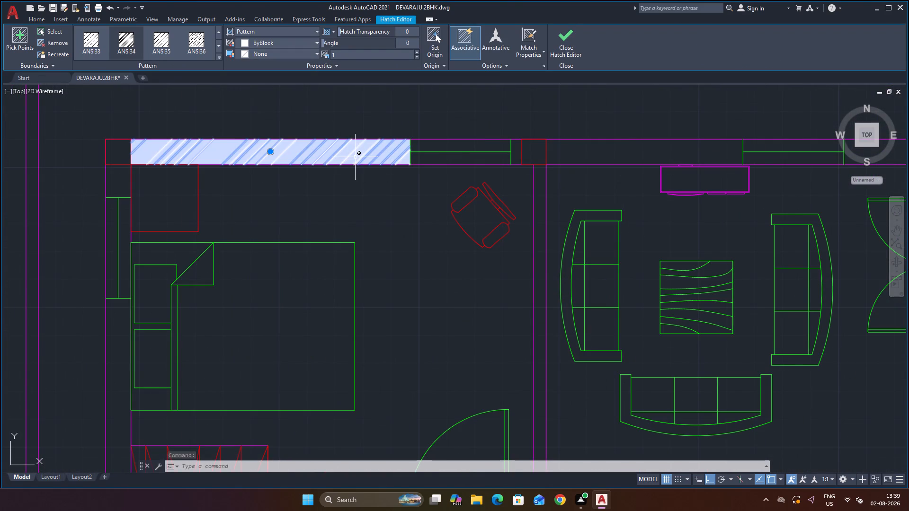
pyautogui.click(398, 188)
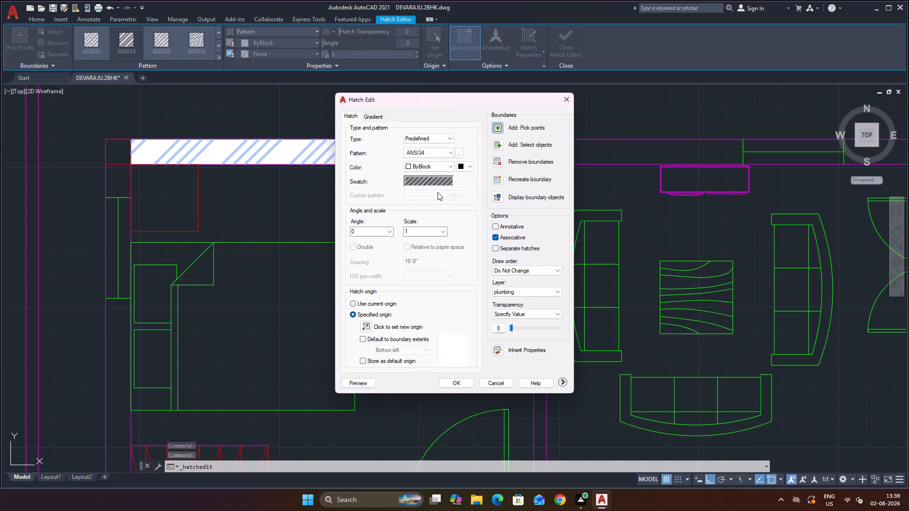
pyautogui.click(442, 230)
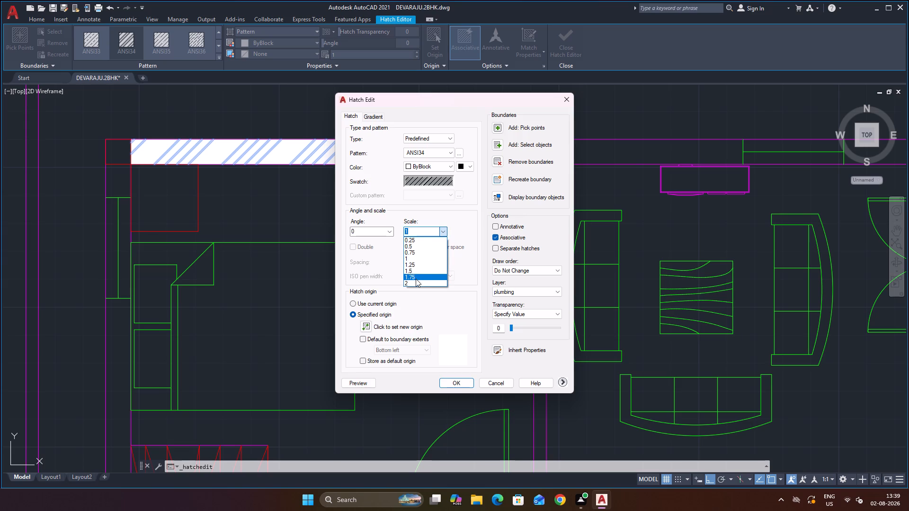
pyautogui.click(416, 284)
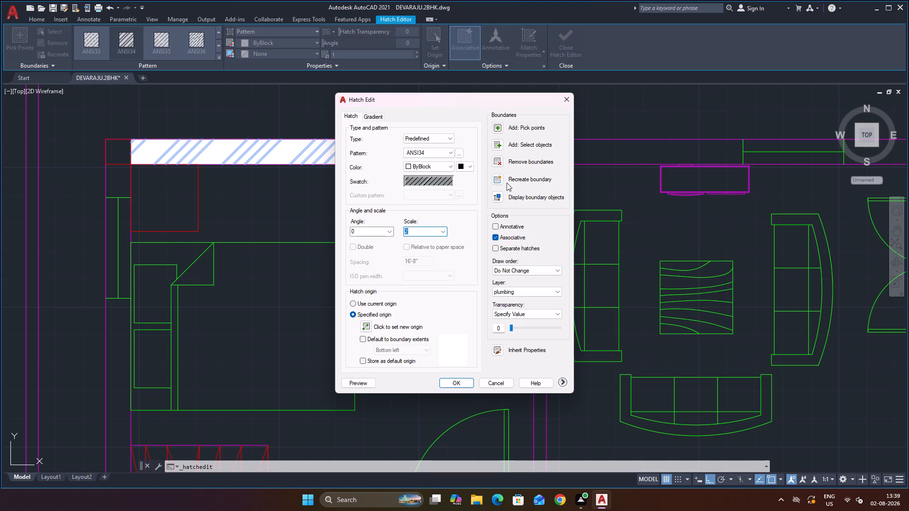
pyautogui.click(468, 167)
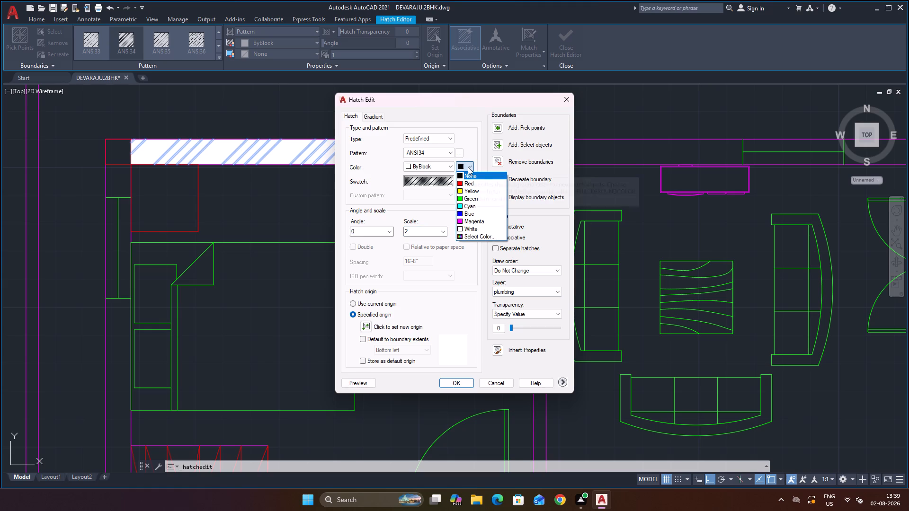
pyautogui.click(468, 167)
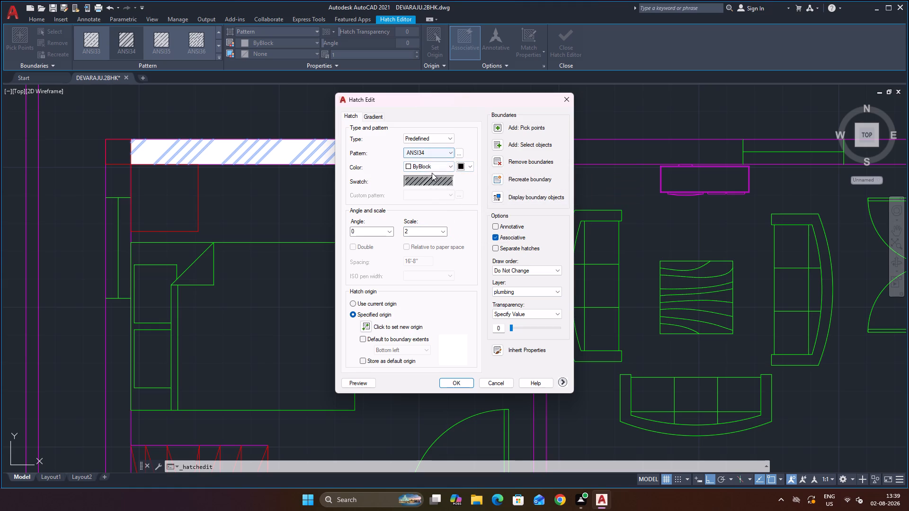
pyautogui.click(442, 180)
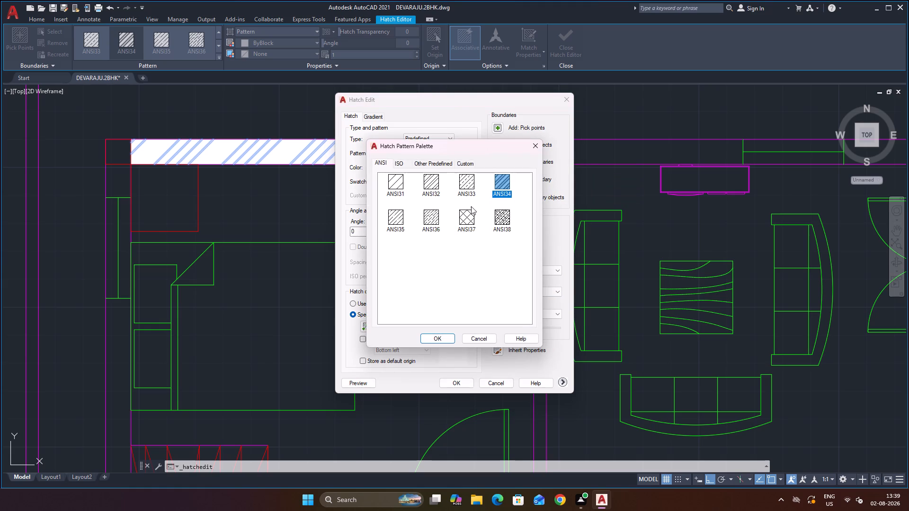
pyautogui.click(535, 150)
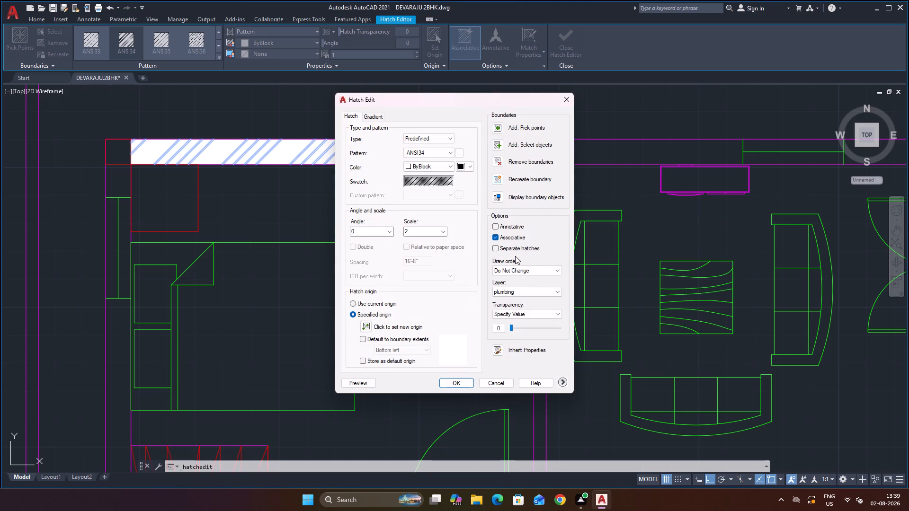
pyautogui.click(463, 380)
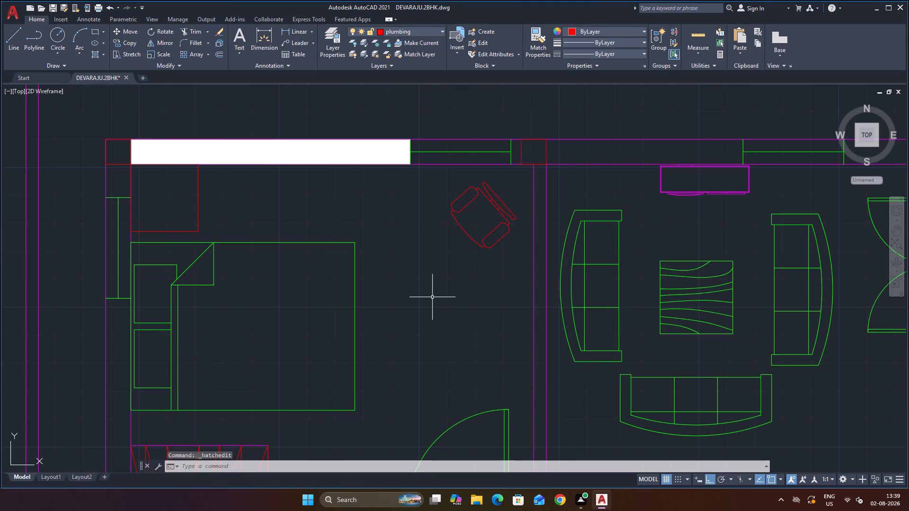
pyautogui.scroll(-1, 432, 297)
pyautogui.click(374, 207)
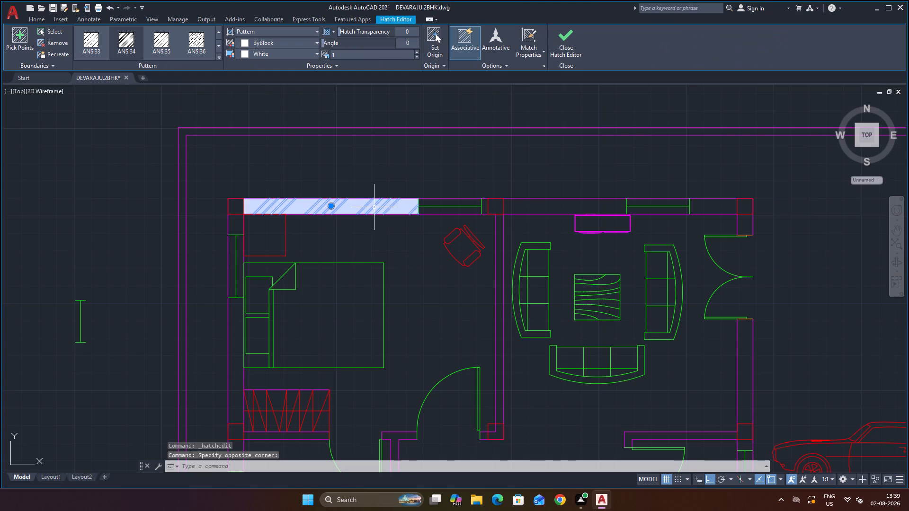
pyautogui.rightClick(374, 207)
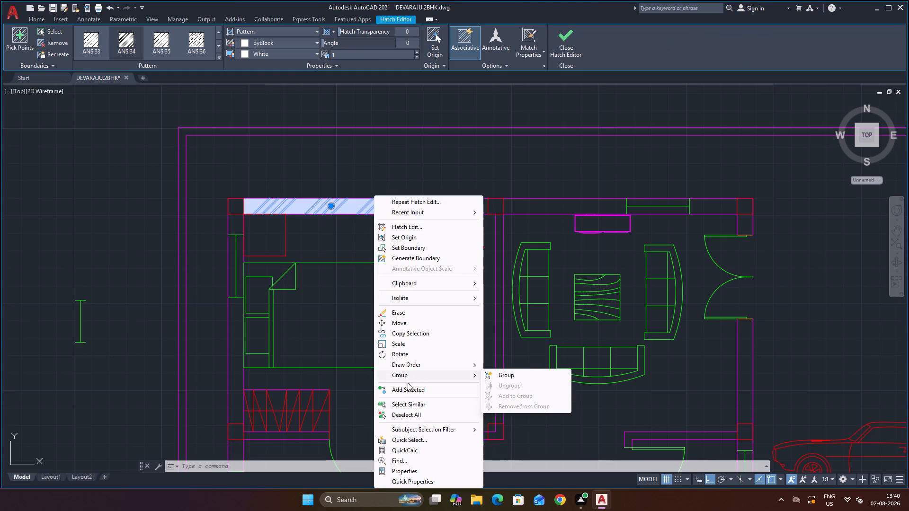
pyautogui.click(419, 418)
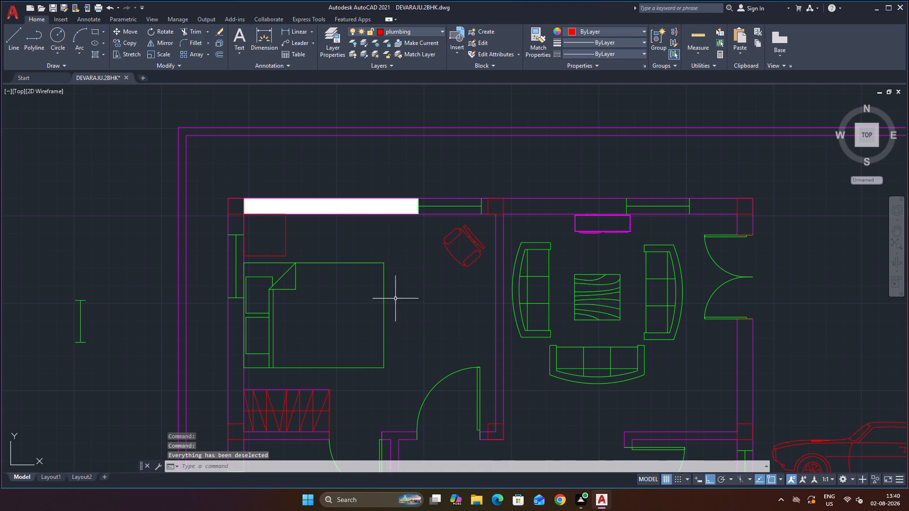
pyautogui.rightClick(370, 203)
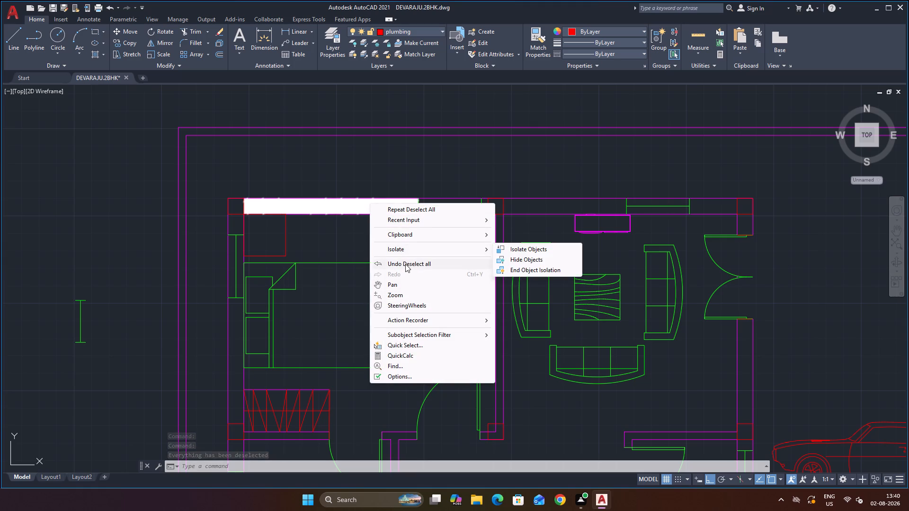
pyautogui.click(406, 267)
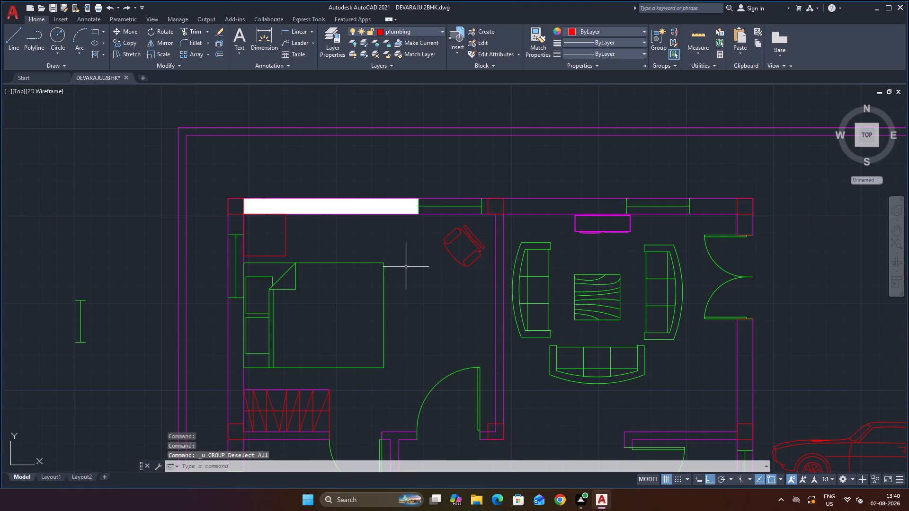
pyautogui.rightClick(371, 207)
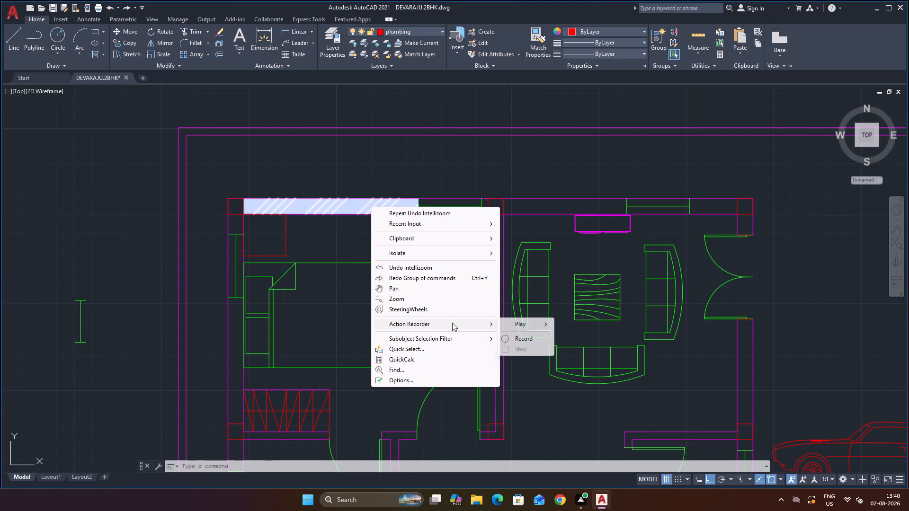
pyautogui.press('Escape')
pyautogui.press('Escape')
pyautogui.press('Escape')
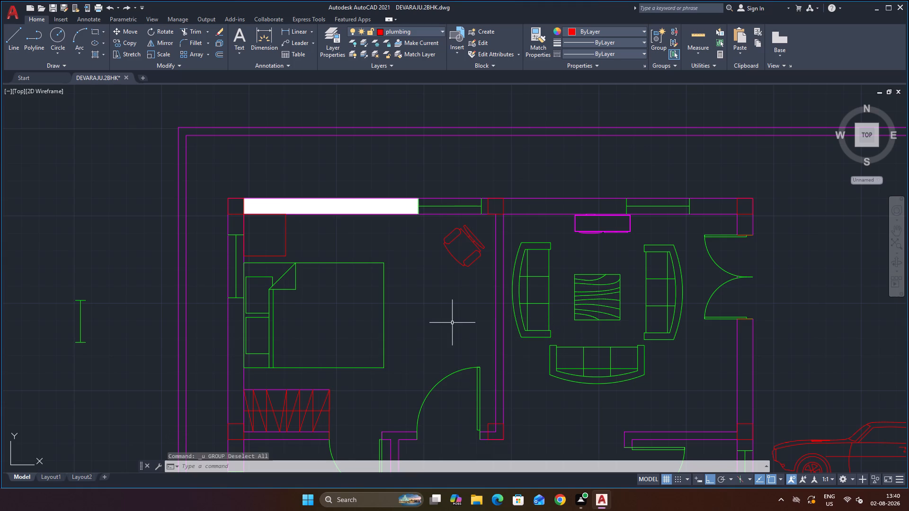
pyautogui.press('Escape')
# Erase the overlapping ANSI34 hatch with the white background from the bedroom's top wall.
pyautogui.doubleClick(351, 208)
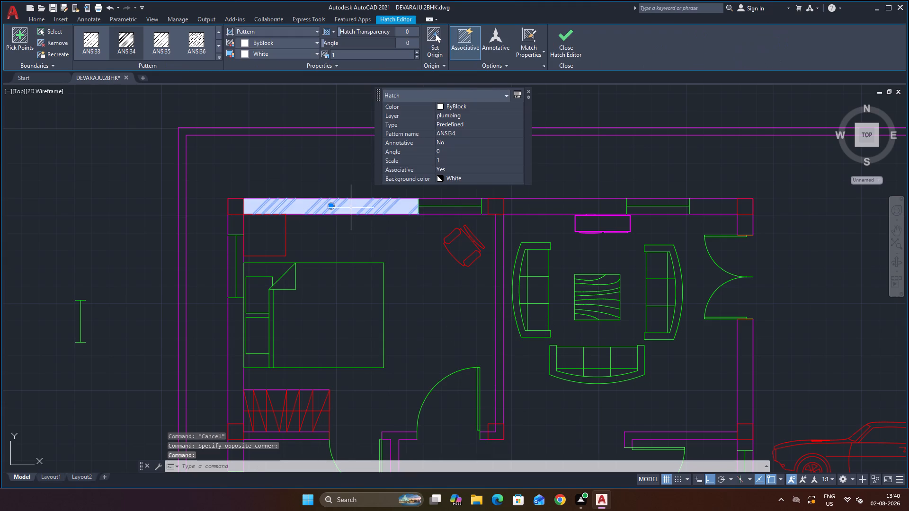
pyautogui.rightClick(351, 208)
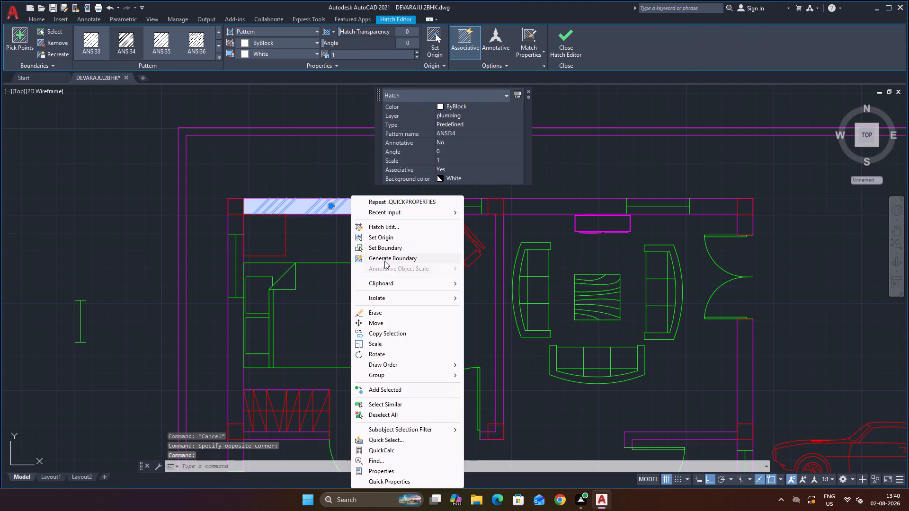
pyautogui.click(384, 309)
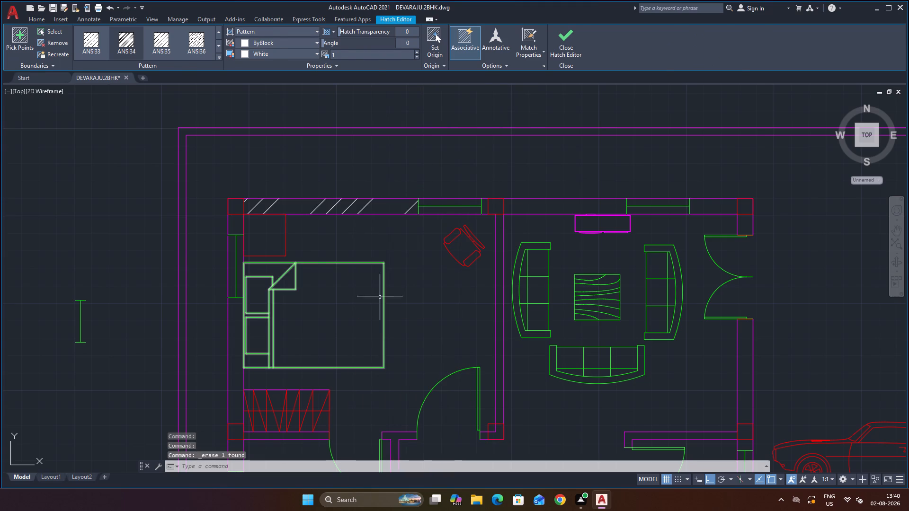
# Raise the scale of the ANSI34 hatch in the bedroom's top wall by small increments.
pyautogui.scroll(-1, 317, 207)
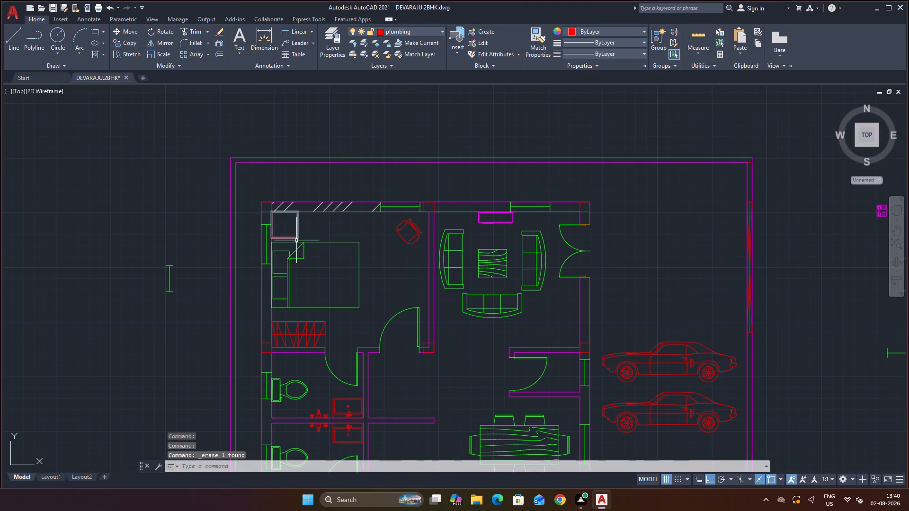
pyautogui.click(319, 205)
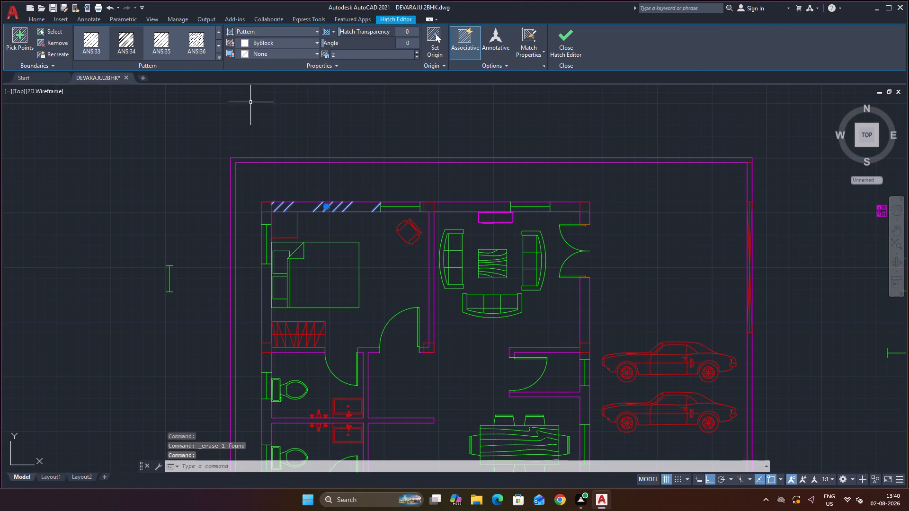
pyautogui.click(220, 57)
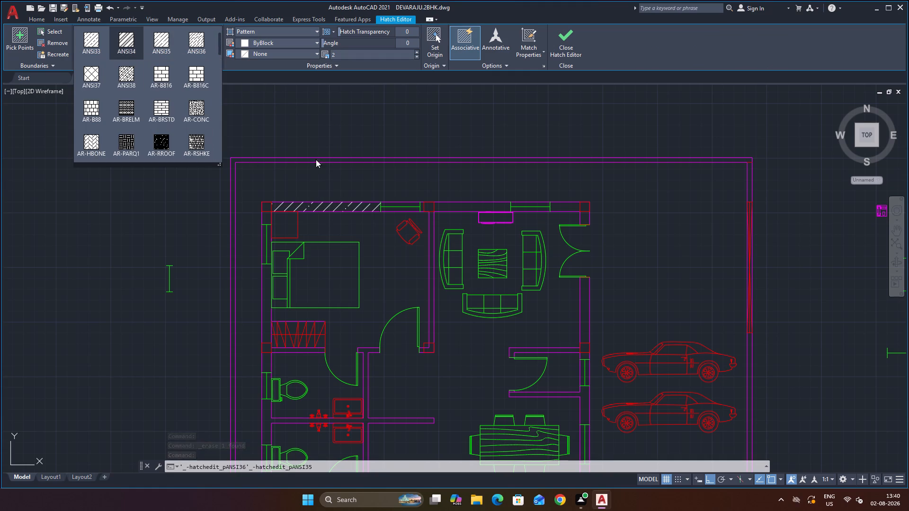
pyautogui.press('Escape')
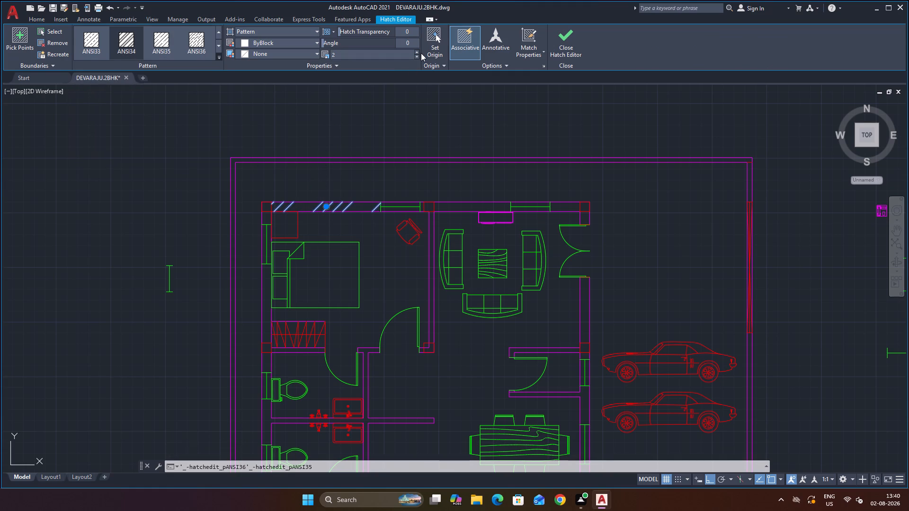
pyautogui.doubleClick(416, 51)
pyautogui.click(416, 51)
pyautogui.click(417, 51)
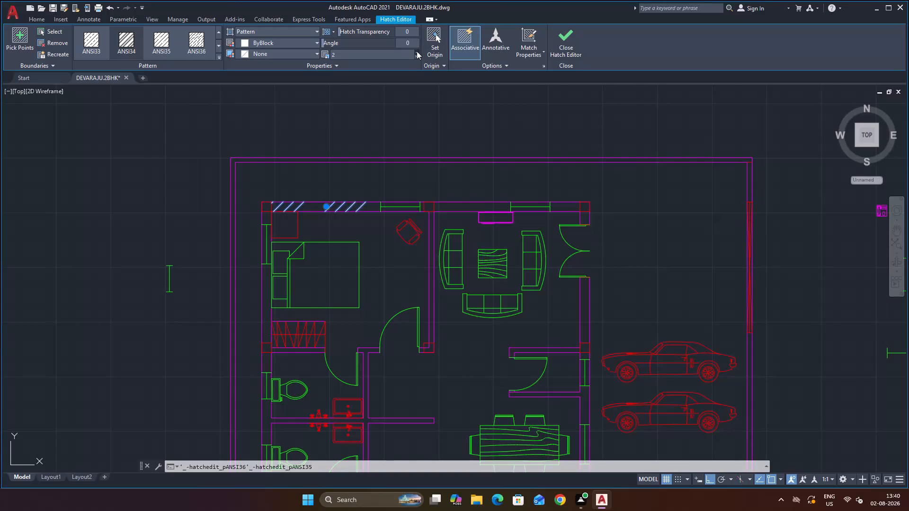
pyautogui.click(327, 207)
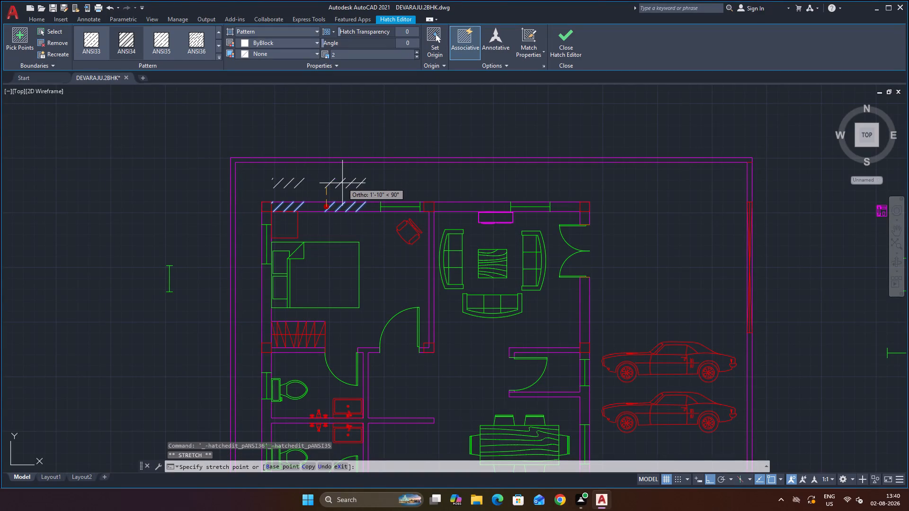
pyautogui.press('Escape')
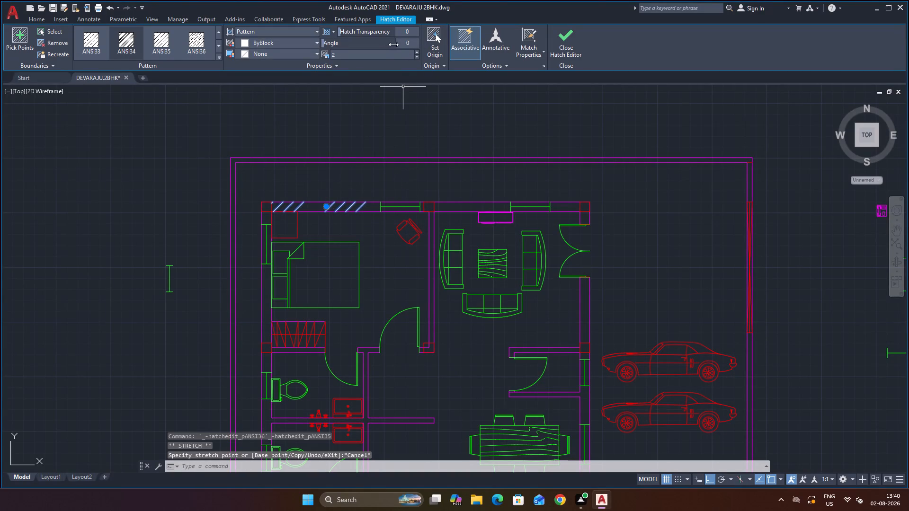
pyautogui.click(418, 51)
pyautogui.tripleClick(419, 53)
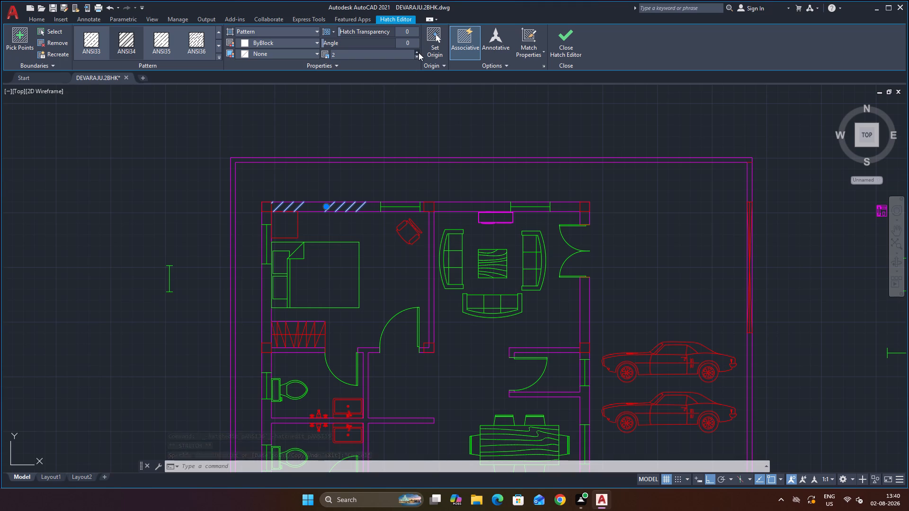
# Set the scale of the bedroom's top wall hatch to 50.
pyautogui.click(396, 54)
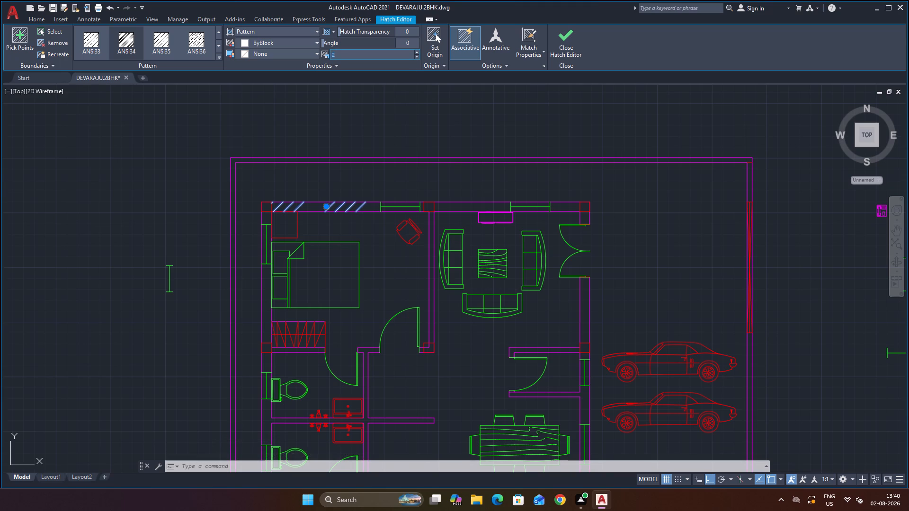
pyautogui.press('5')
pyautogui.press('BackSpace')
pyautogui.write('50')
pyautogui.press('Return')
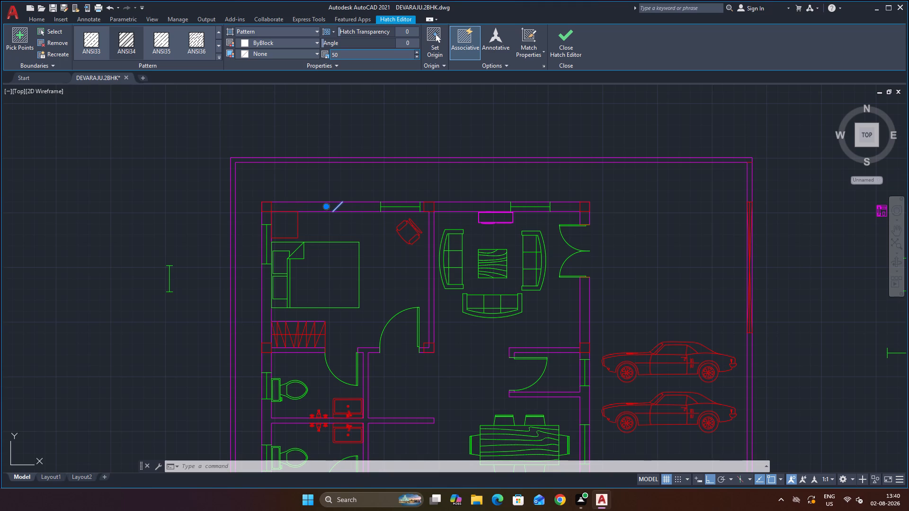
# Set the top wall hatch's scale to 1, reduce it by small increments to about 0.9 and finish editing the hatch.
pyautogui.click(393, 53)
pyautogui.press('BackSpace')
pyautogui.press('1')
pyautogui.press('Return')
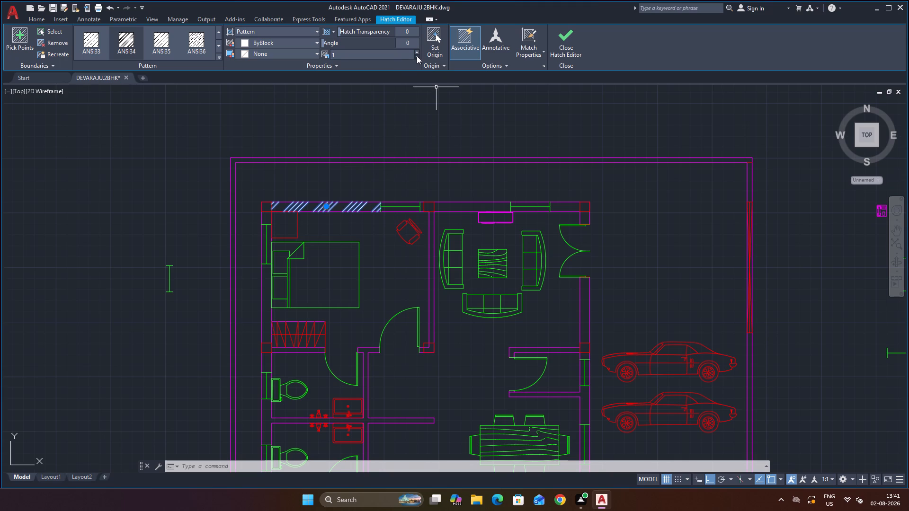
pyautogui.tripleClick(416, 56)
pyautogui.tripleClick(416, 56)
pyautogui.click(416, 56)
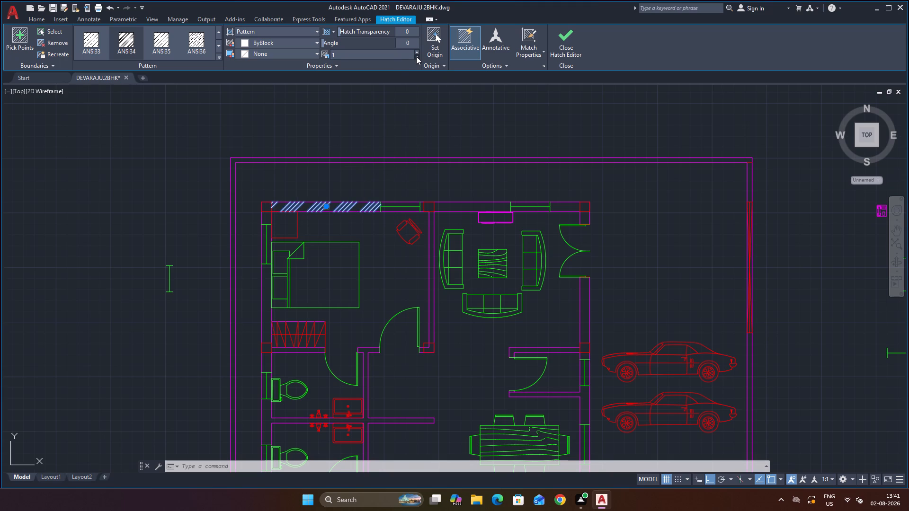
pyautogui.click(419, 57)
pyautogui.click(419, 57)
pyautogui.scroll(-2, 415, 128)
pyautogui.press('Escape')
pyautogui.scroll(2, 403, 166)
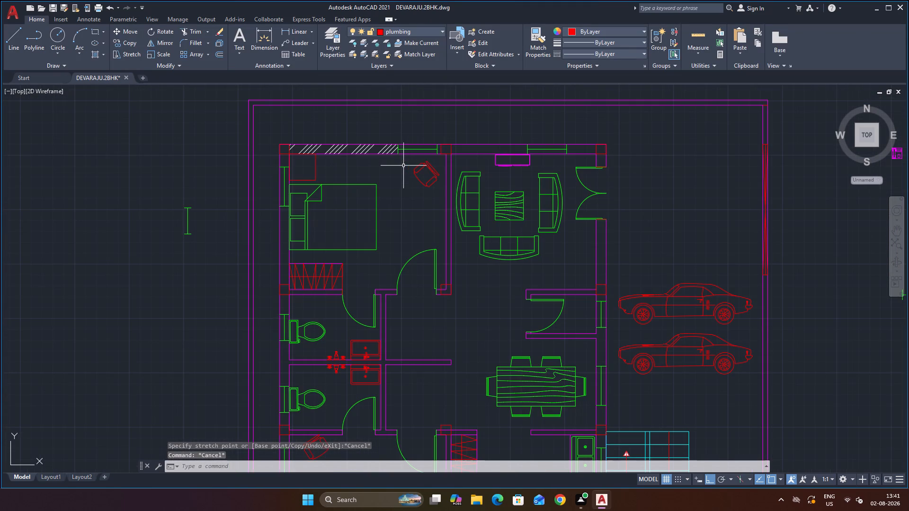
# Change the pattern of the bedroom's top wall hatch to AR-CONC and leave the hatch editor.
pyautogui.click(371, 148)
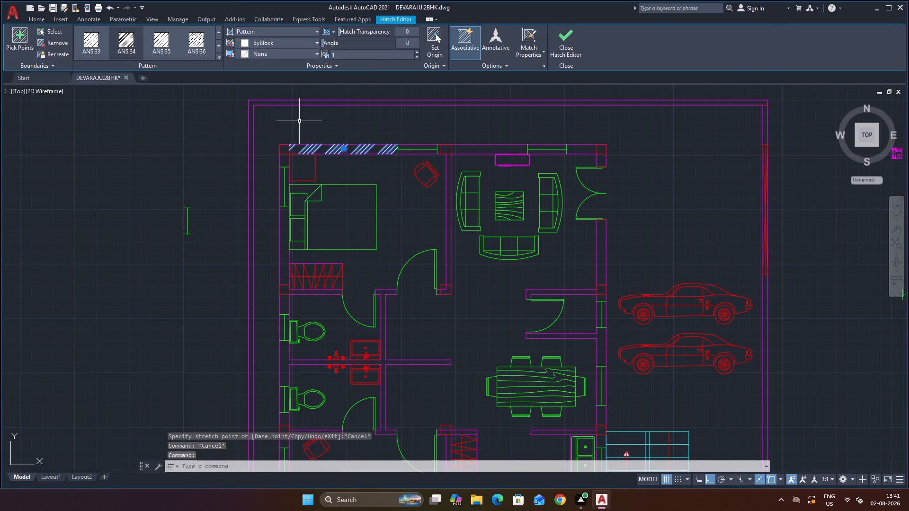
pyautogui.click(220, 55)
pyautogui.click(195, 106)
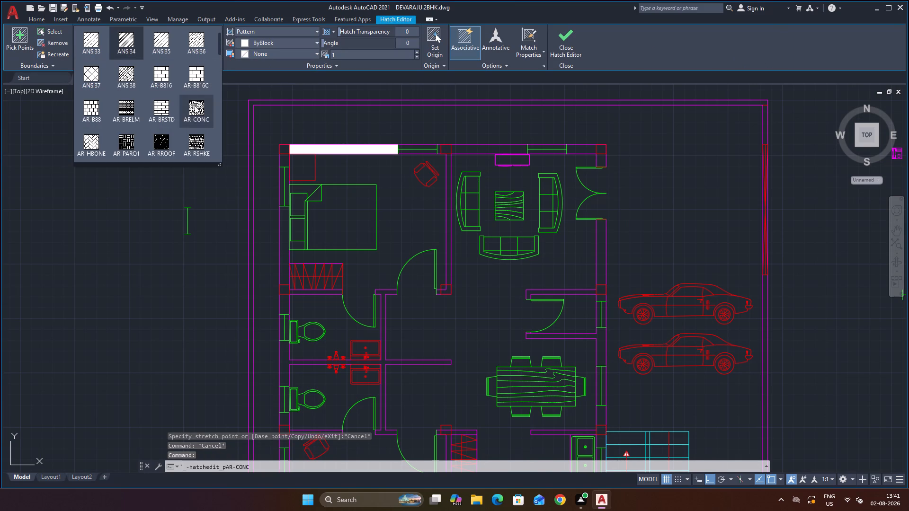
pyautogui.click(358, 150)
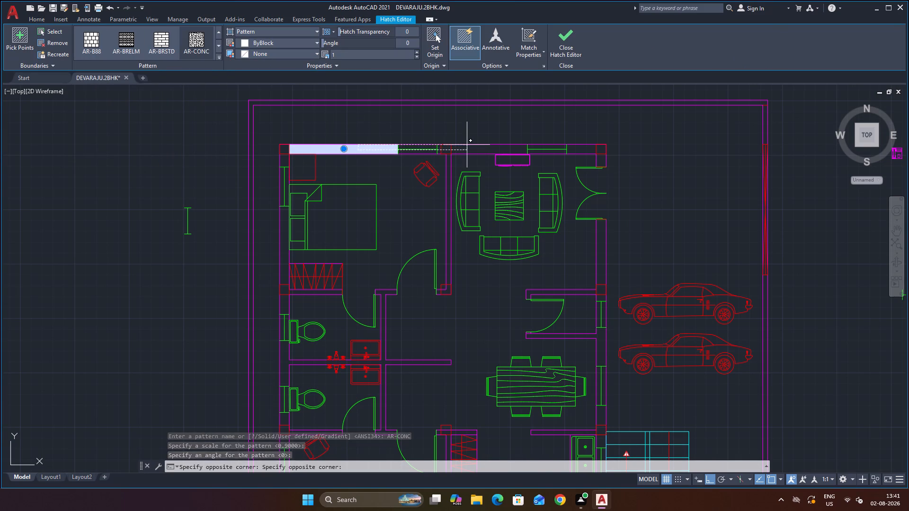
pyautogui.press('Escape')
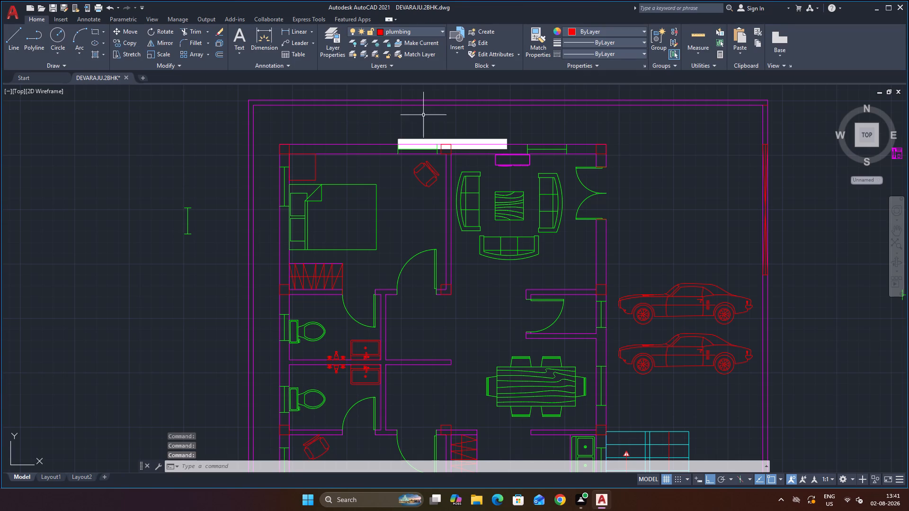
# Erase the displaced AR-CONC hatch lying across the top wall between the bedroom and living room.
pyautogui.moveTo(433, 142); pyautogui.dragTo(436, 133)
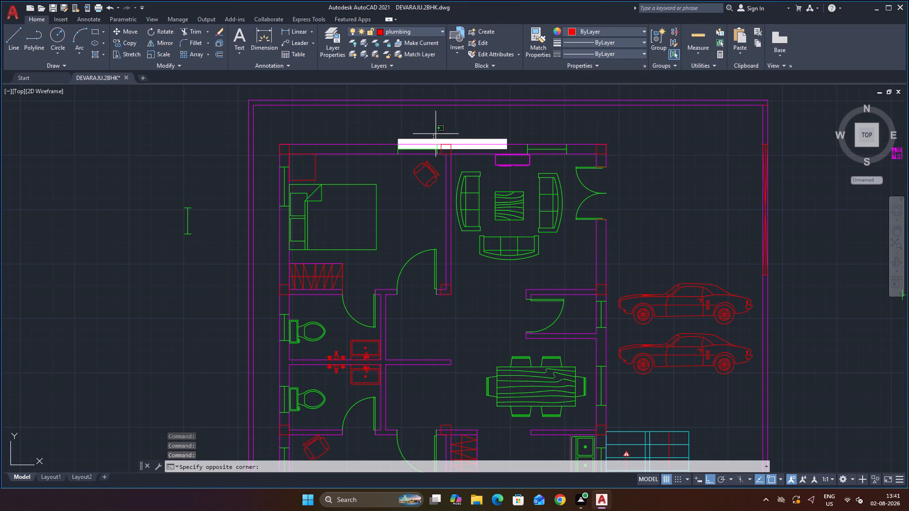
pyautogui.moveTo(436, 133); pyautogui.dragTo(436, 127)
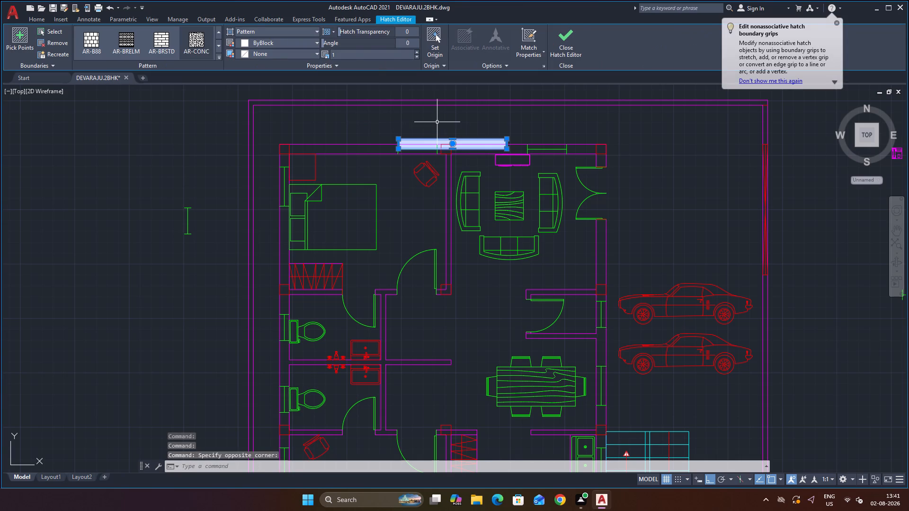
pyautogui.press('Delete')
# Erase the large filled rectangle and its outline standing apart to the west of the floor plans.
pyautogui.scroll(-1, 370, 129)
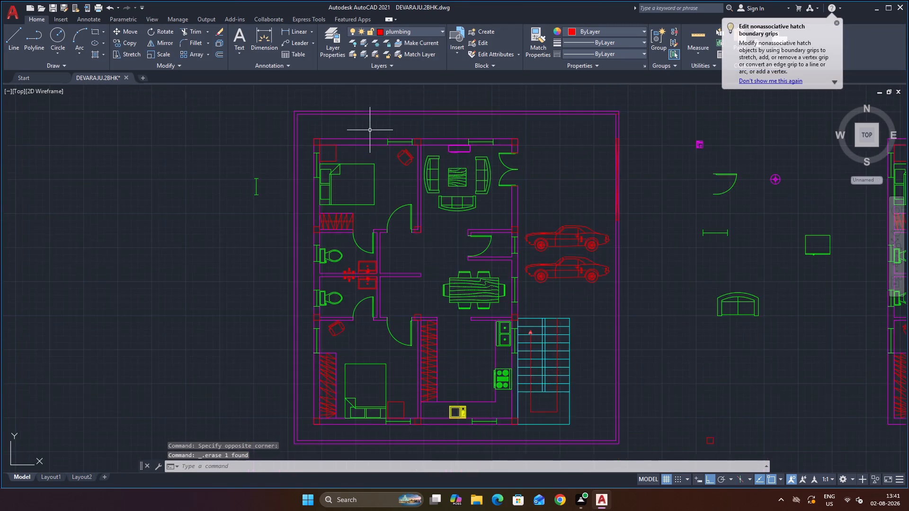
pyautogui.scroll(-1, 370, 130)
pyautogui.scroll(-2, 372, 171)
pyautogui.moveTo(300, 161); pyautogui.dragTo(293, 183)
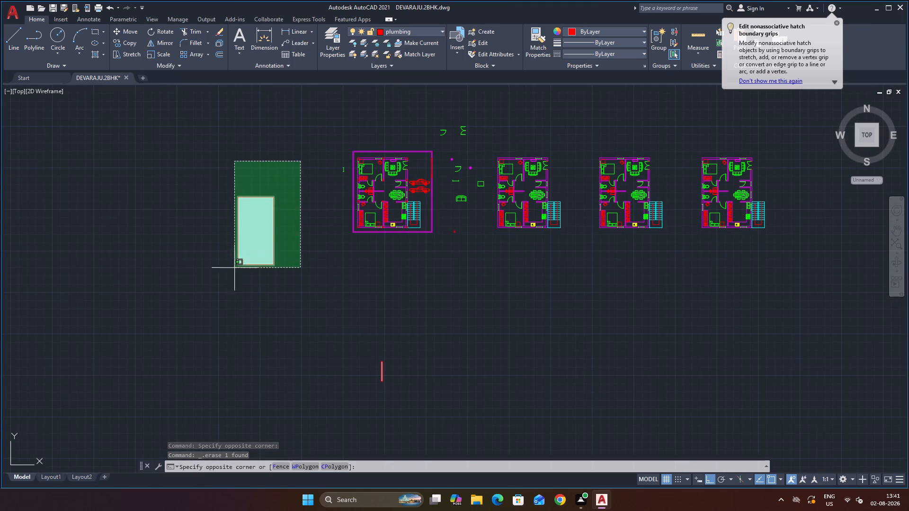
pyautogui.click(190, 291)
pyautogui.press('Delete')
# Erase the stray red vertical object below the floor plan with the compound wall.
pyautogui.scroll(-2, 332, 287)
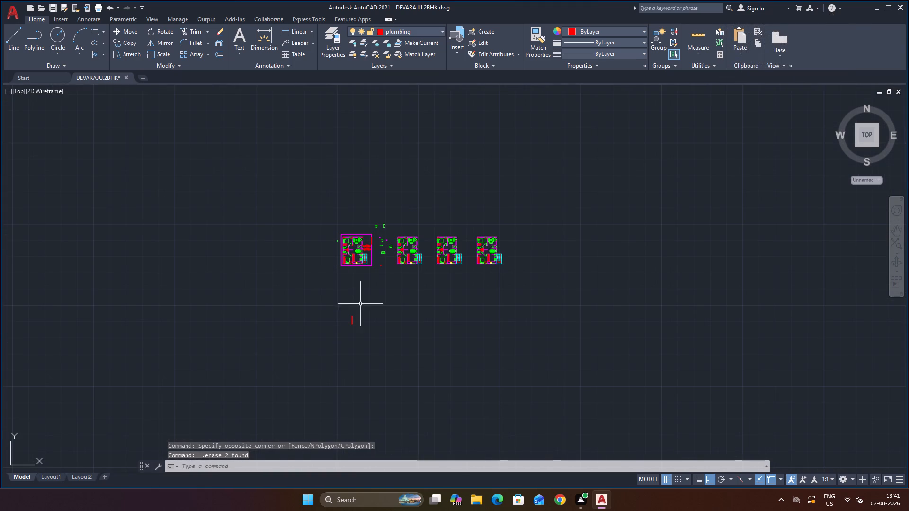
pyautogui.moveTo(380, 301); pyautogui.dragTo(380, 308)
pyautogui.click(315, 340)
pyautogui.press('Delete')
# Examine the top wall, its windows, corner column and entrance door in the floor plan with the compound wall.
pyautogui.scroll(1, 341, 223)
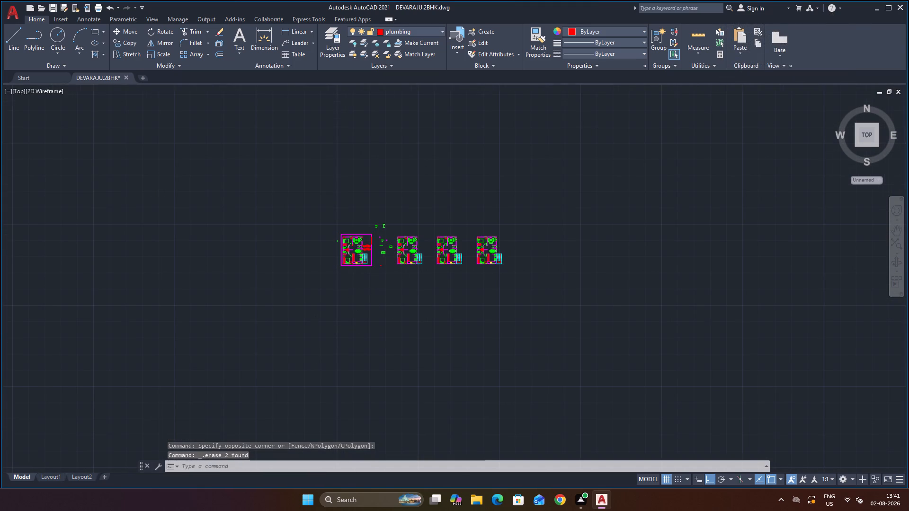
pyautogui.scroll(2, 341, 223)
pyautogui.scroll(2, 426, 324)
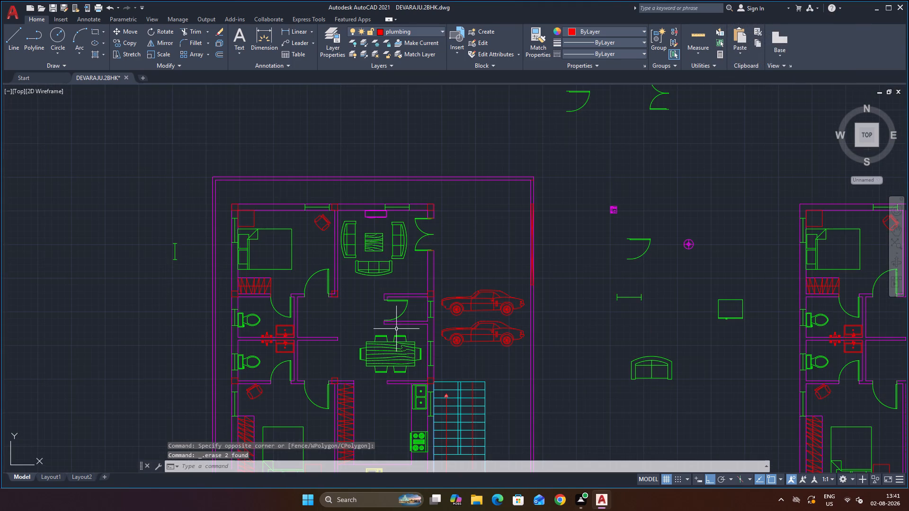
pyautogui.scroll(3, 322, 226)
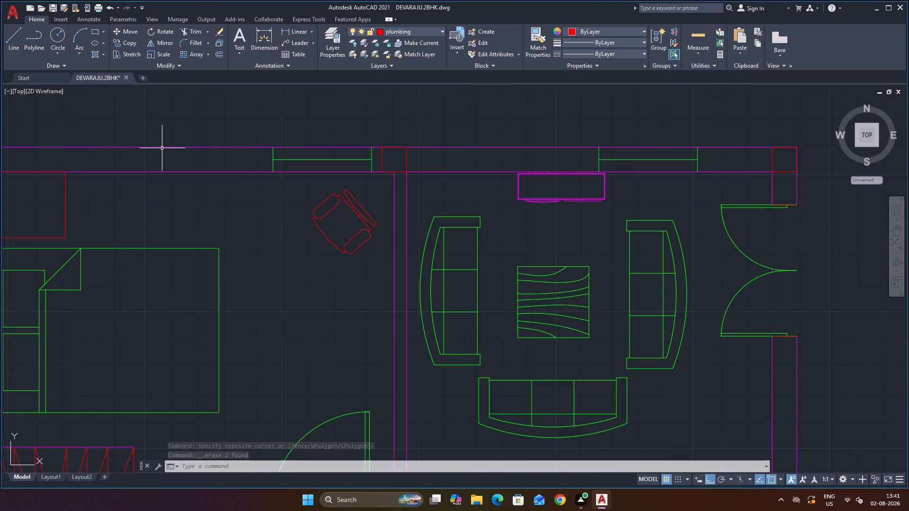
pyautogui.scroll(-3, 163, 147)
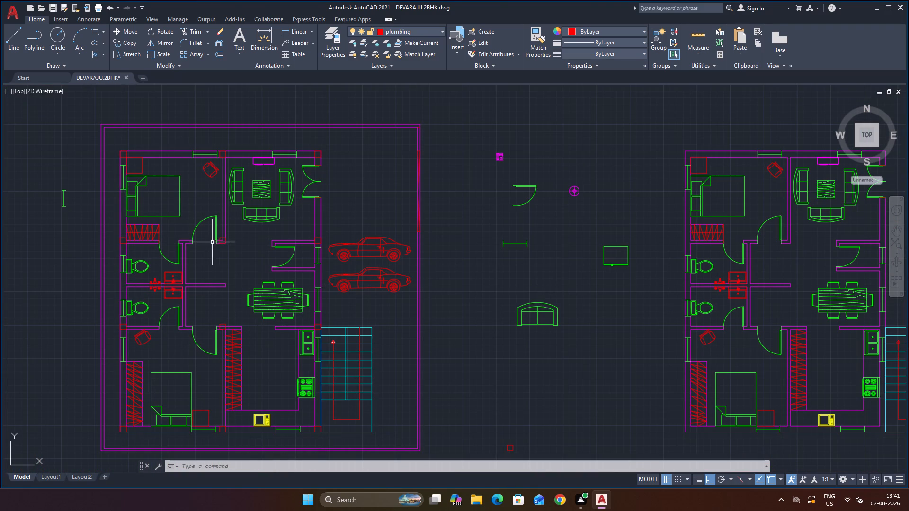
pyautogui.scroll(-1, 173, 153)
pyautogui.scroll(1, 151, 161)
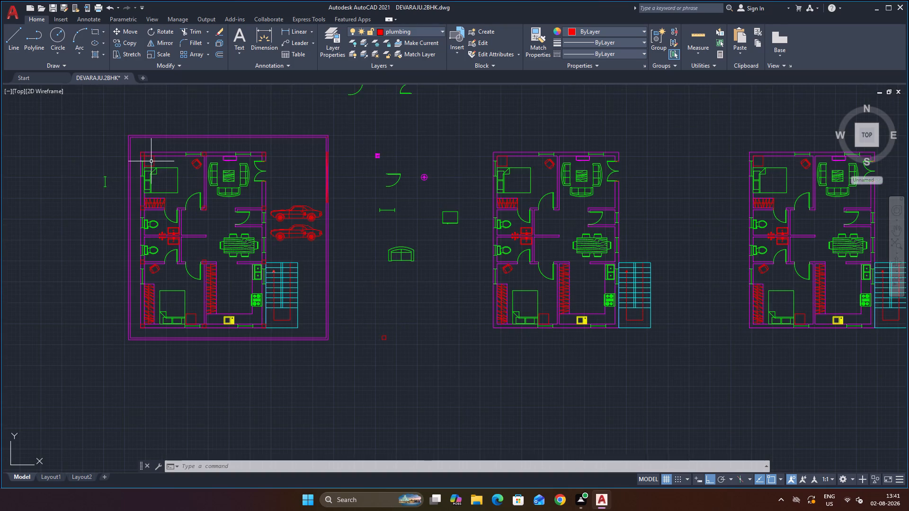
pyautogui.scroll(3, 324, 135)
pyautogui.scroll(2, 357, 185)
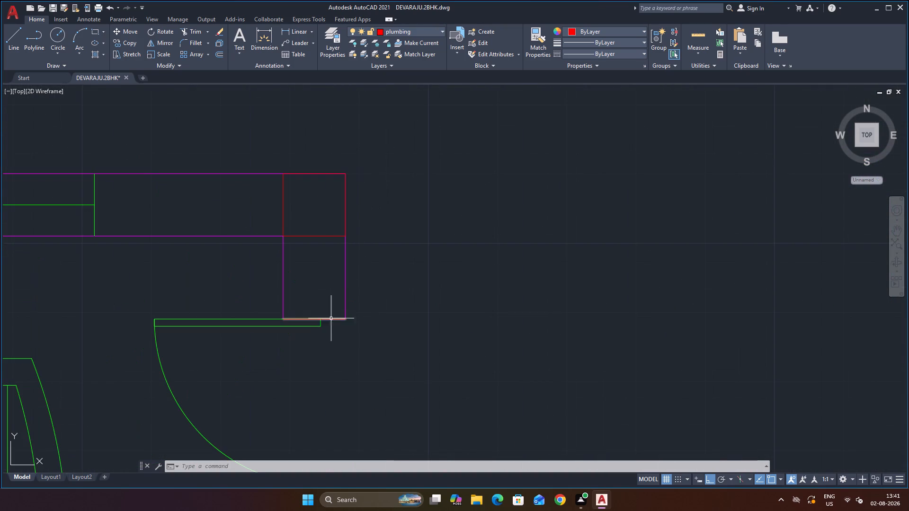
pyautogui.scroll(-2, 375, 284)
pyautogui.scroll(-2, 204, 238)
pyautogui.scroll(-2, 272, 239)
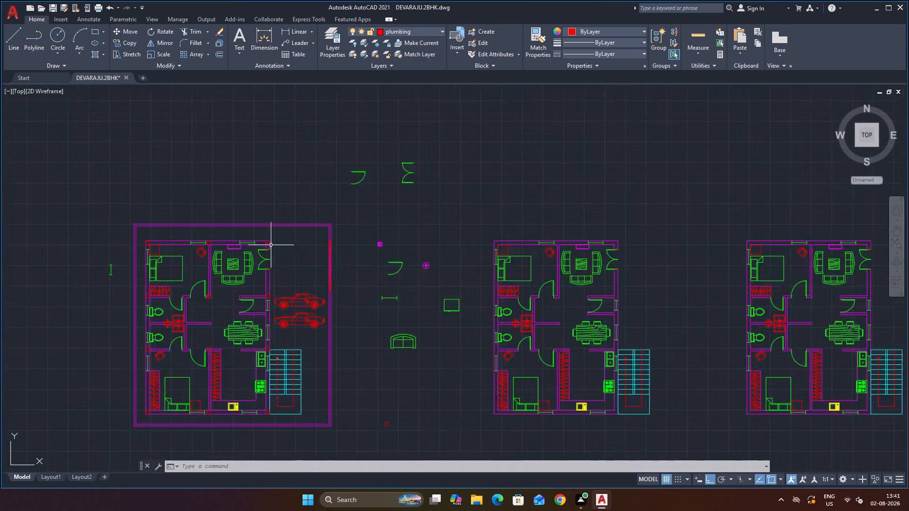
pyautogui.scroll(-1, 271, 245)
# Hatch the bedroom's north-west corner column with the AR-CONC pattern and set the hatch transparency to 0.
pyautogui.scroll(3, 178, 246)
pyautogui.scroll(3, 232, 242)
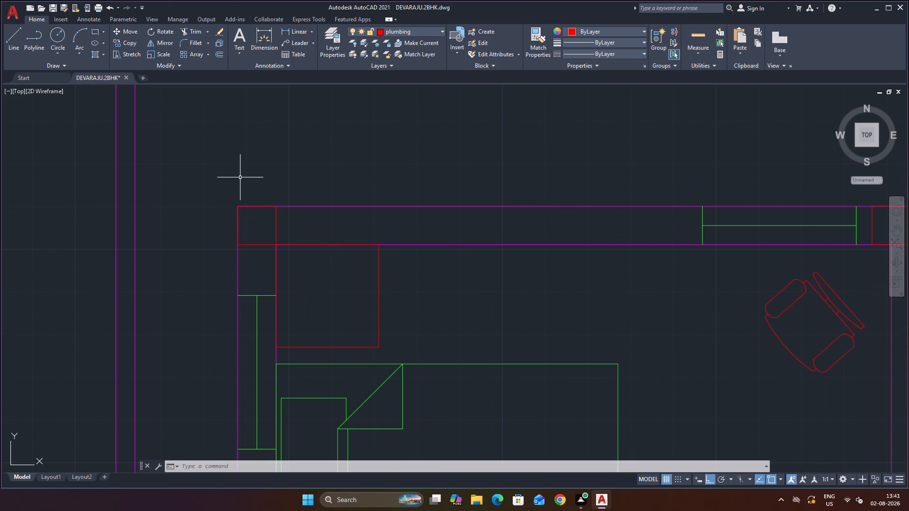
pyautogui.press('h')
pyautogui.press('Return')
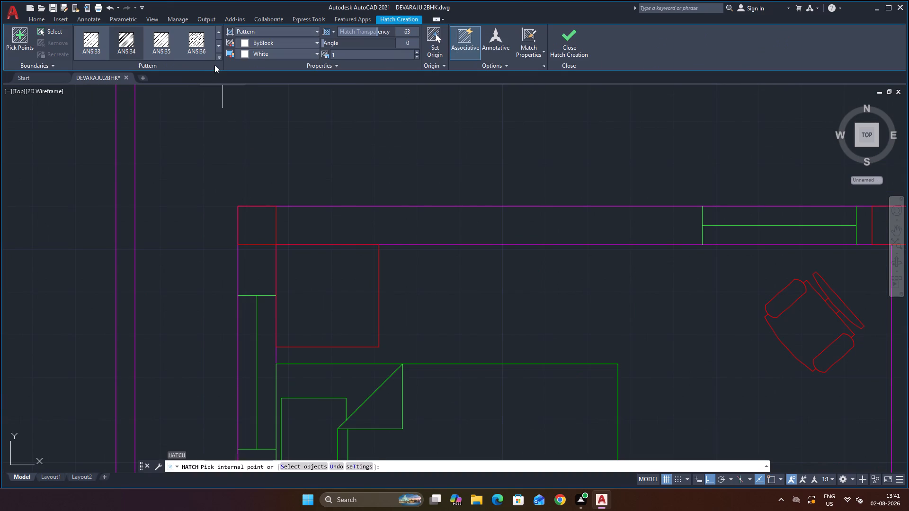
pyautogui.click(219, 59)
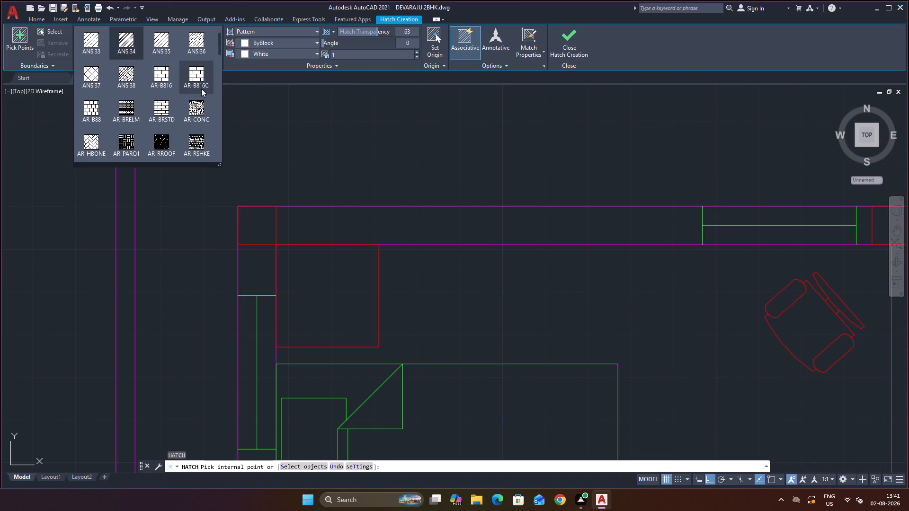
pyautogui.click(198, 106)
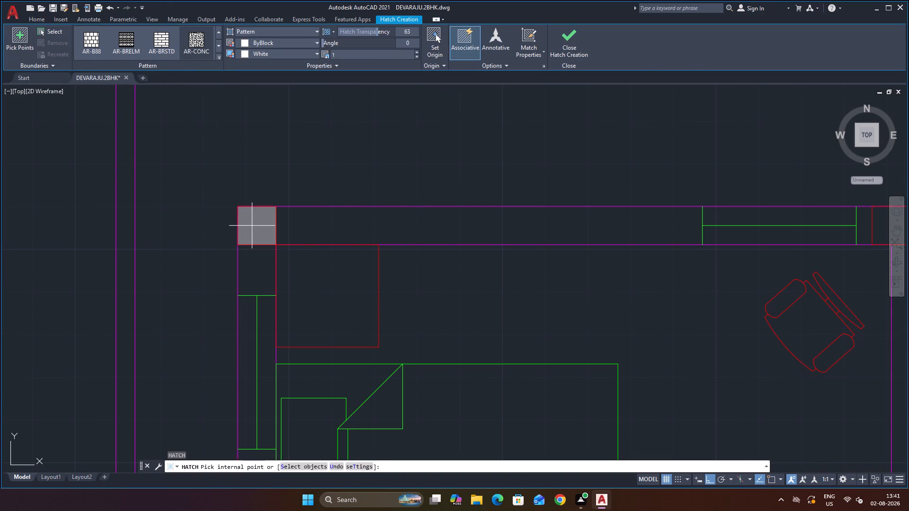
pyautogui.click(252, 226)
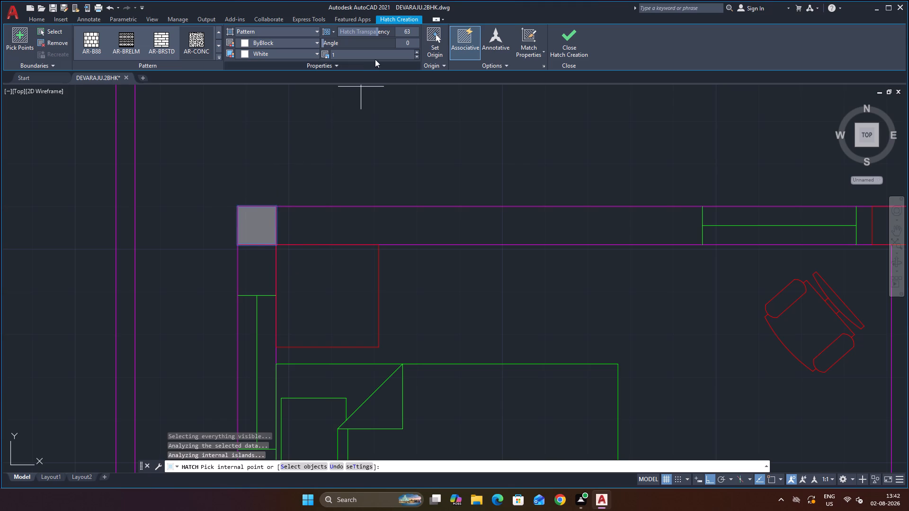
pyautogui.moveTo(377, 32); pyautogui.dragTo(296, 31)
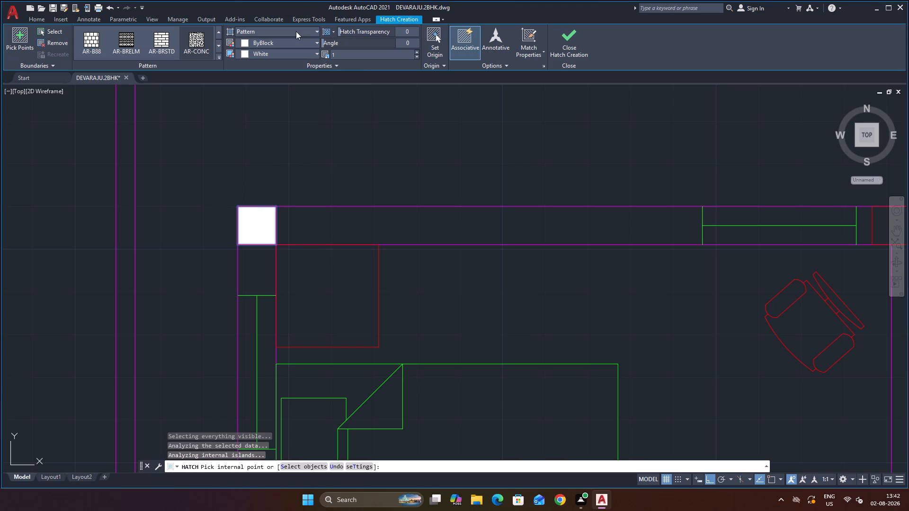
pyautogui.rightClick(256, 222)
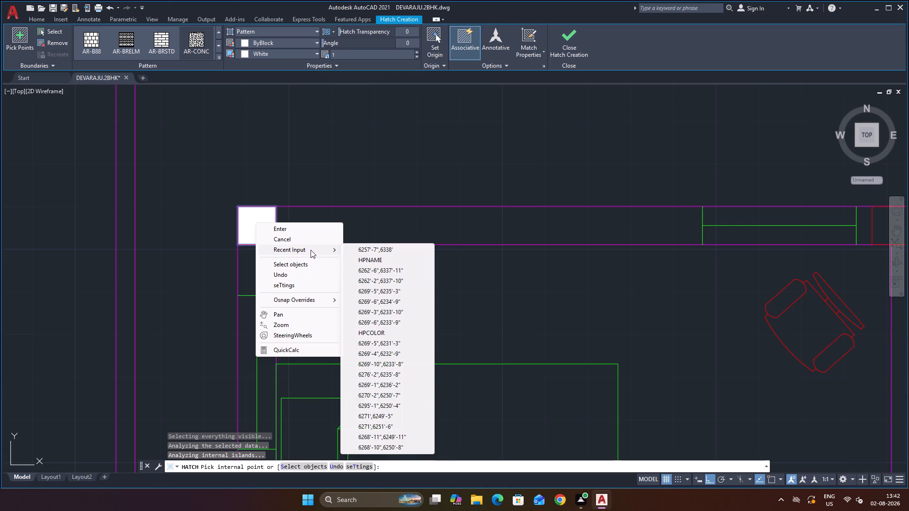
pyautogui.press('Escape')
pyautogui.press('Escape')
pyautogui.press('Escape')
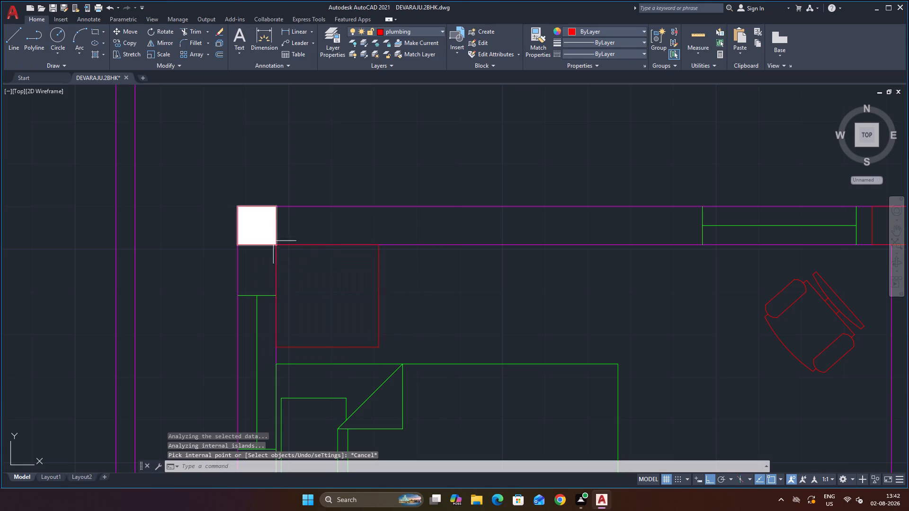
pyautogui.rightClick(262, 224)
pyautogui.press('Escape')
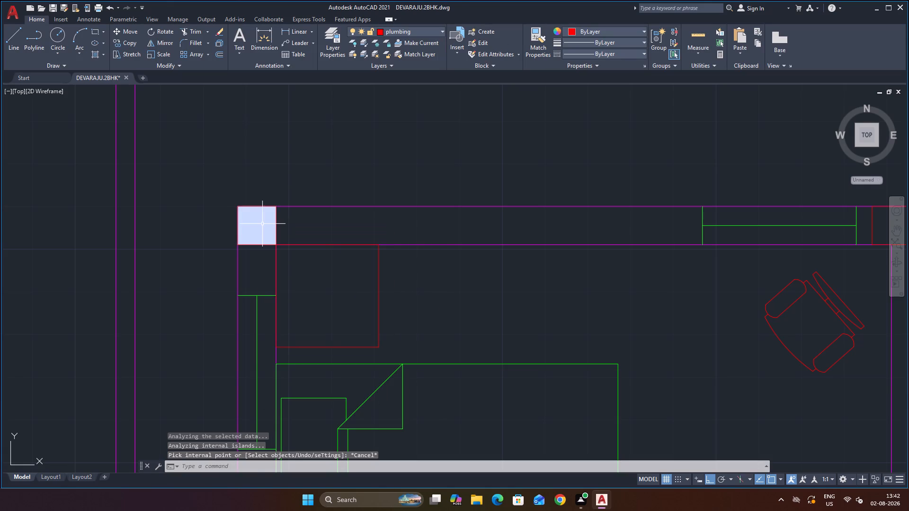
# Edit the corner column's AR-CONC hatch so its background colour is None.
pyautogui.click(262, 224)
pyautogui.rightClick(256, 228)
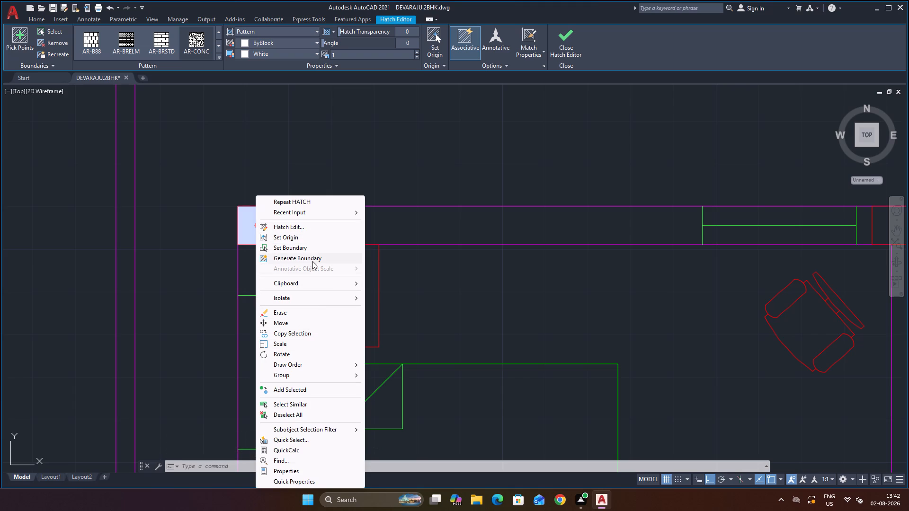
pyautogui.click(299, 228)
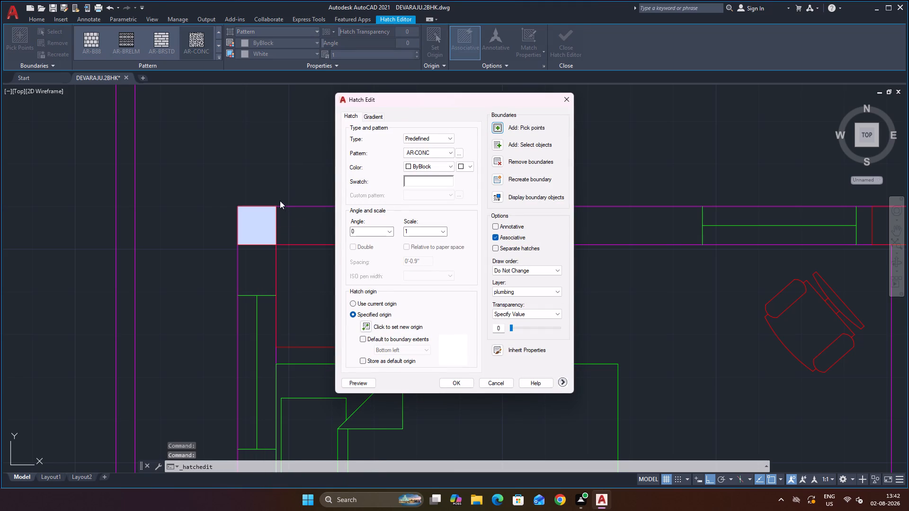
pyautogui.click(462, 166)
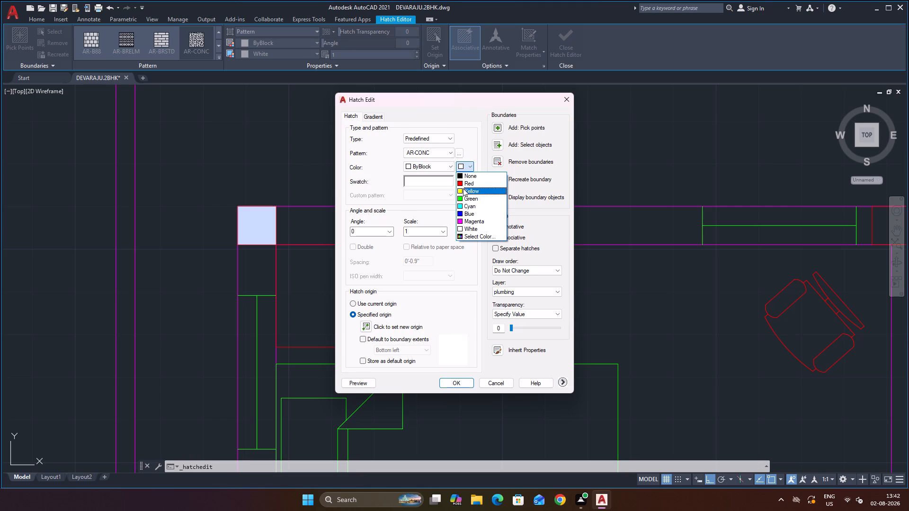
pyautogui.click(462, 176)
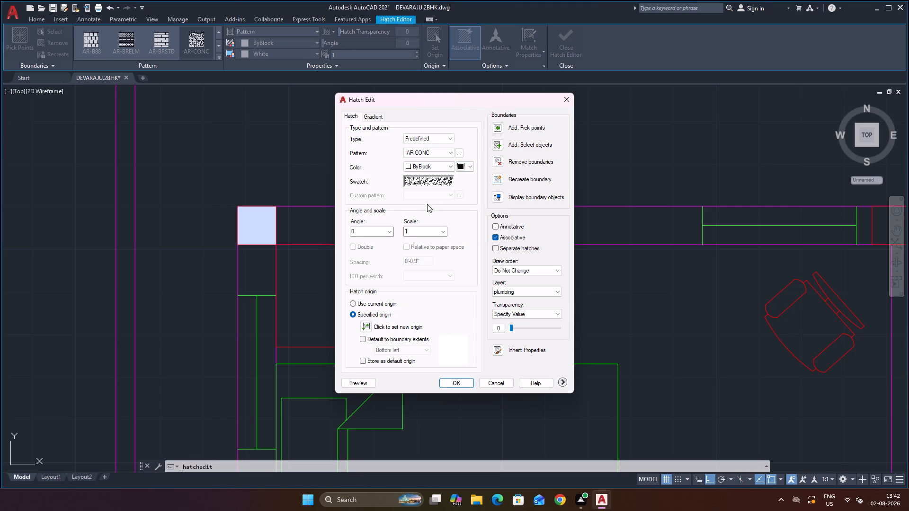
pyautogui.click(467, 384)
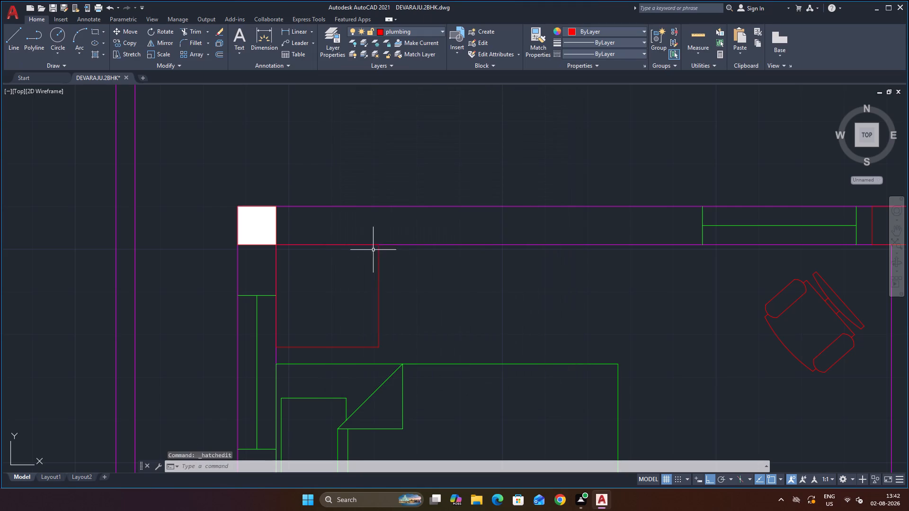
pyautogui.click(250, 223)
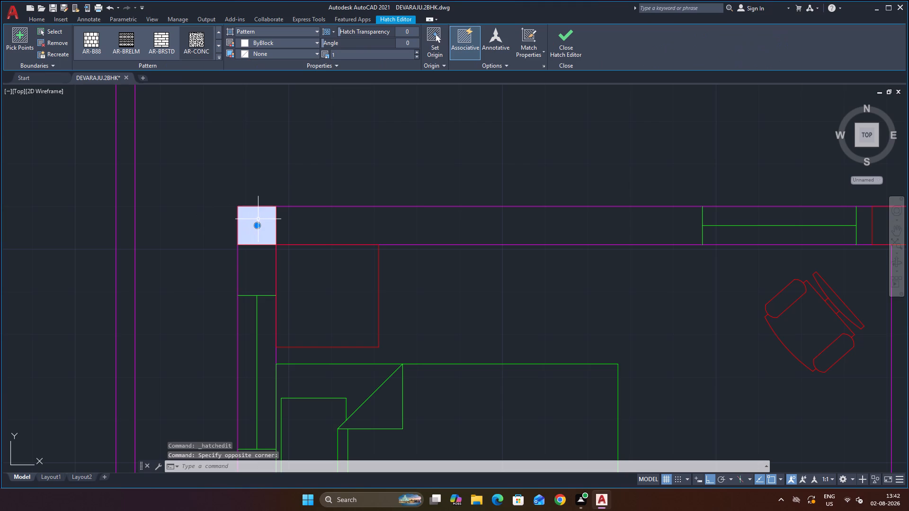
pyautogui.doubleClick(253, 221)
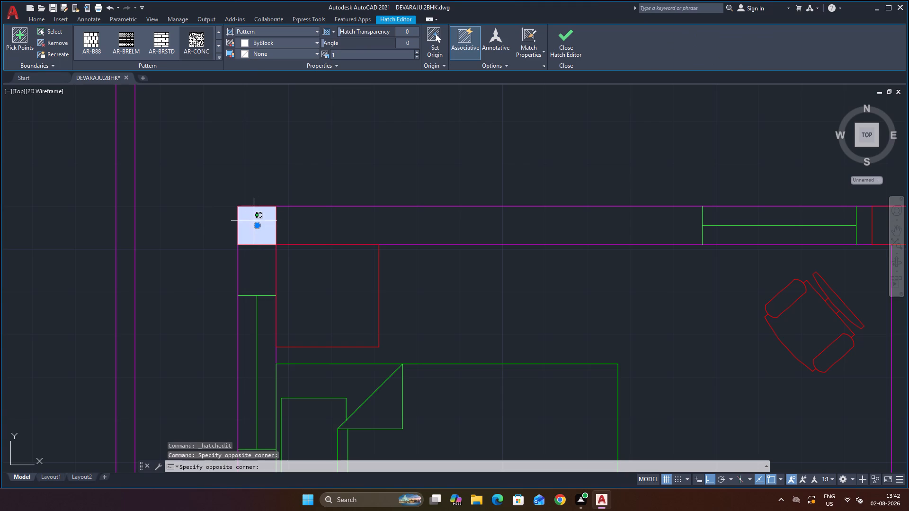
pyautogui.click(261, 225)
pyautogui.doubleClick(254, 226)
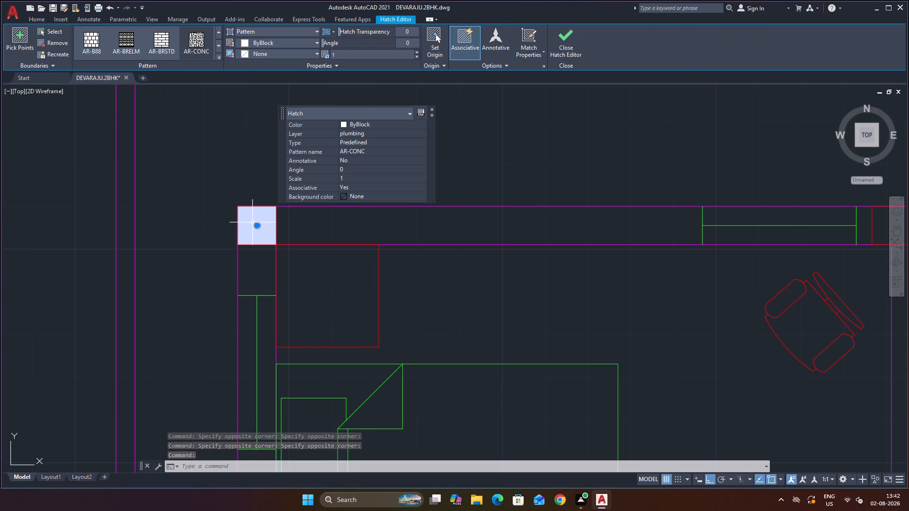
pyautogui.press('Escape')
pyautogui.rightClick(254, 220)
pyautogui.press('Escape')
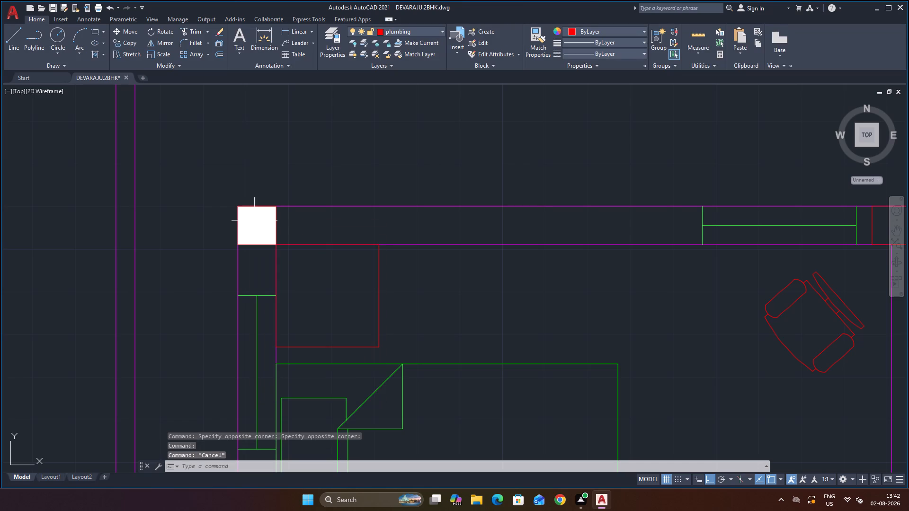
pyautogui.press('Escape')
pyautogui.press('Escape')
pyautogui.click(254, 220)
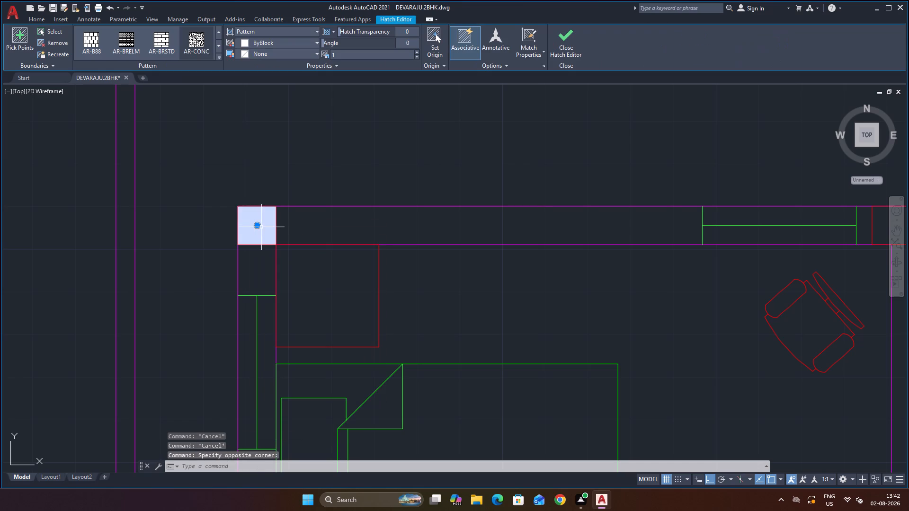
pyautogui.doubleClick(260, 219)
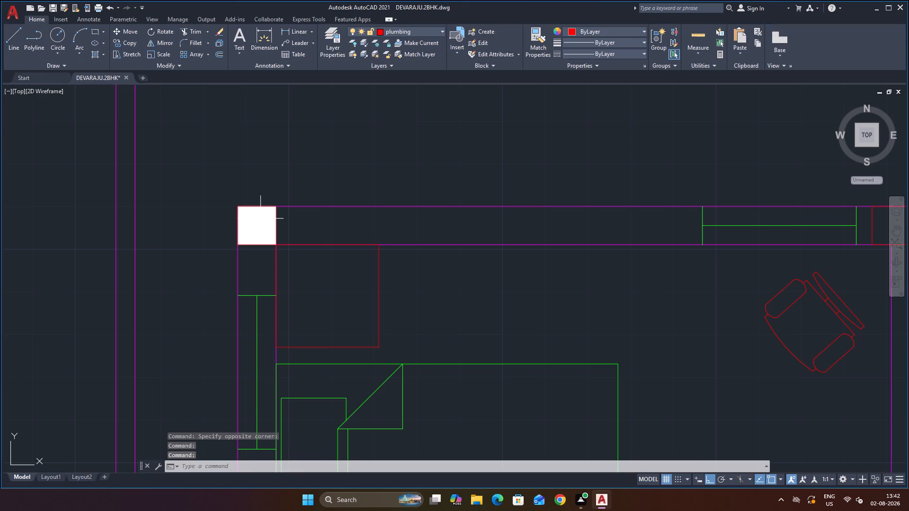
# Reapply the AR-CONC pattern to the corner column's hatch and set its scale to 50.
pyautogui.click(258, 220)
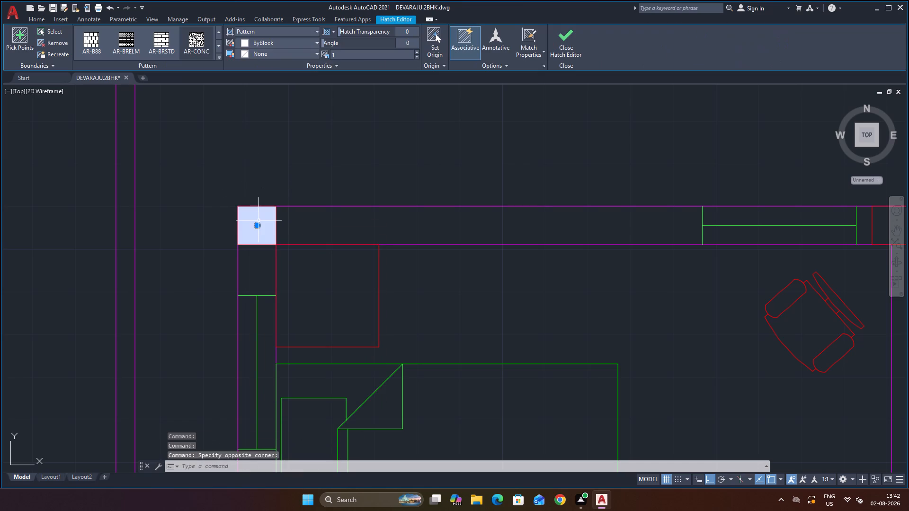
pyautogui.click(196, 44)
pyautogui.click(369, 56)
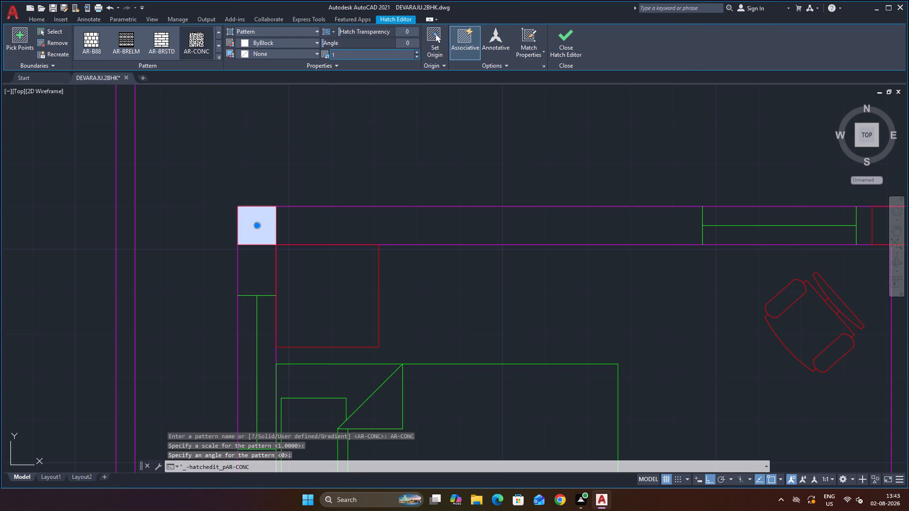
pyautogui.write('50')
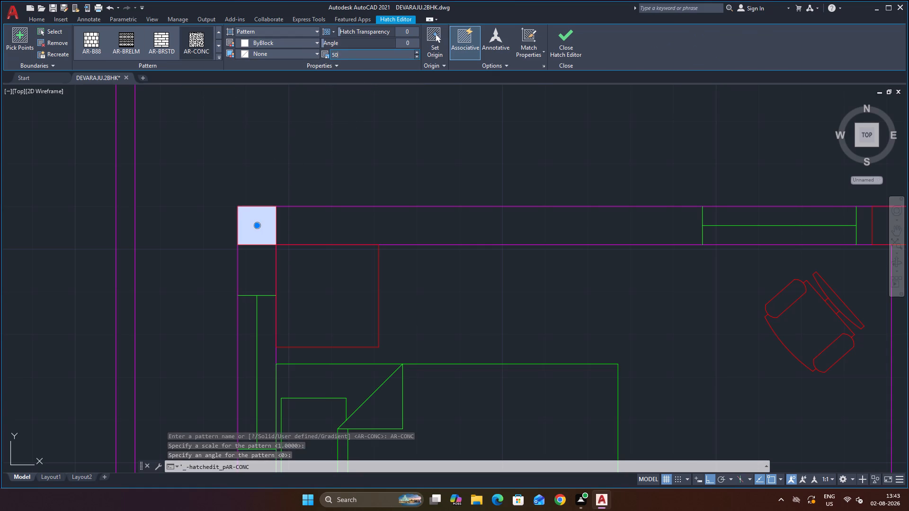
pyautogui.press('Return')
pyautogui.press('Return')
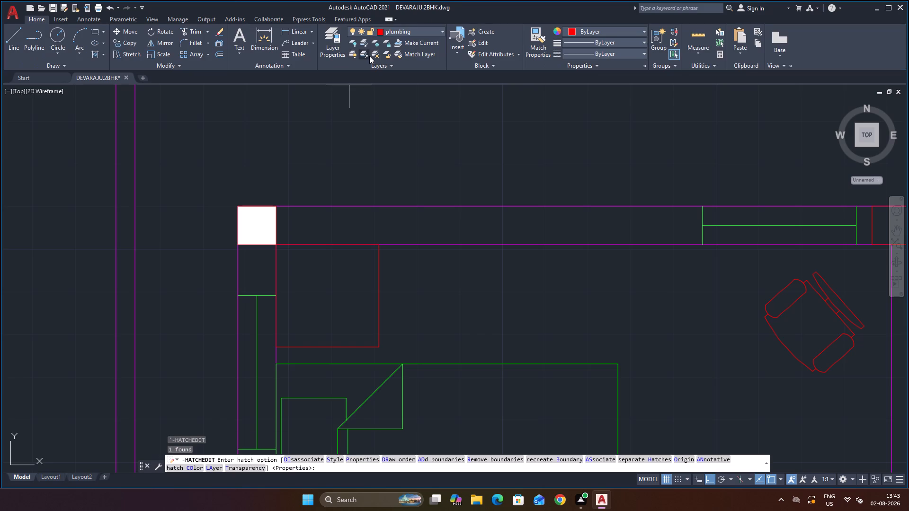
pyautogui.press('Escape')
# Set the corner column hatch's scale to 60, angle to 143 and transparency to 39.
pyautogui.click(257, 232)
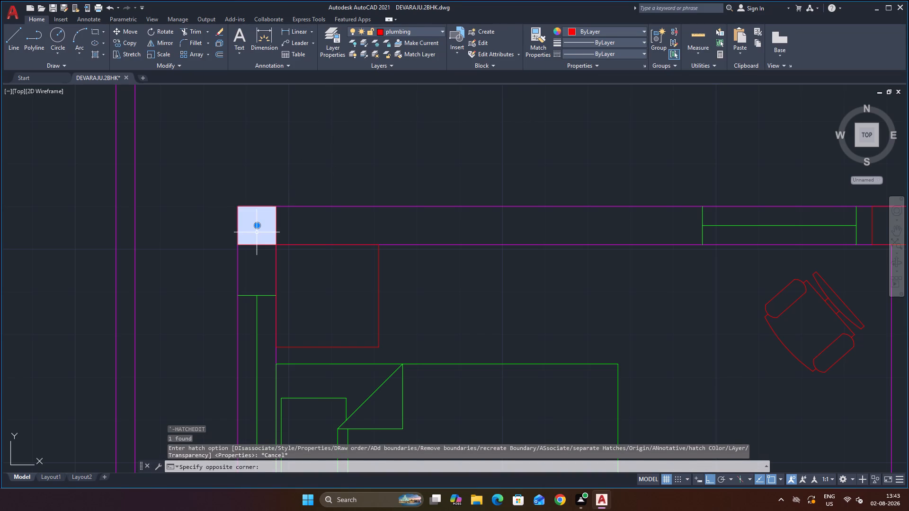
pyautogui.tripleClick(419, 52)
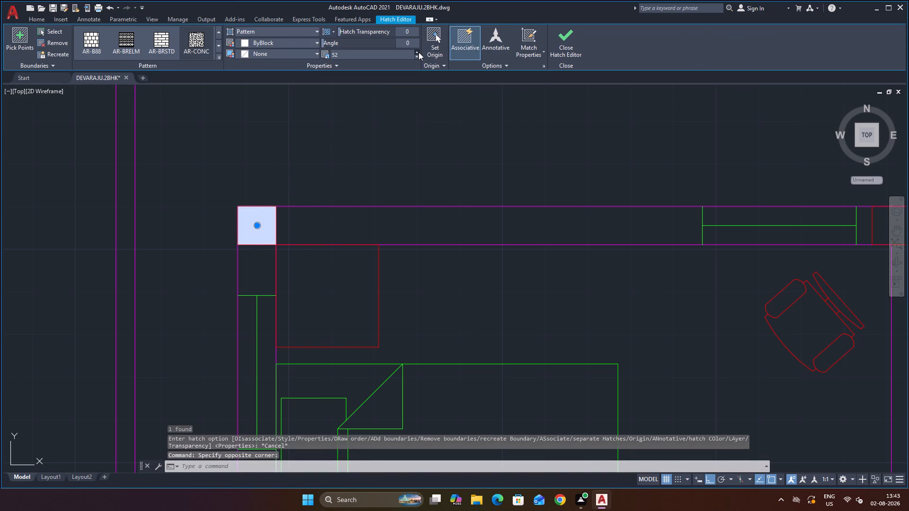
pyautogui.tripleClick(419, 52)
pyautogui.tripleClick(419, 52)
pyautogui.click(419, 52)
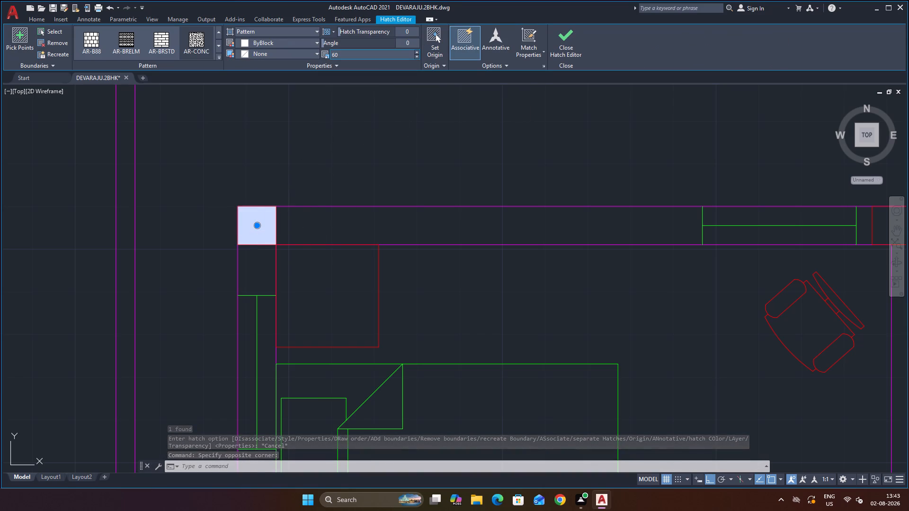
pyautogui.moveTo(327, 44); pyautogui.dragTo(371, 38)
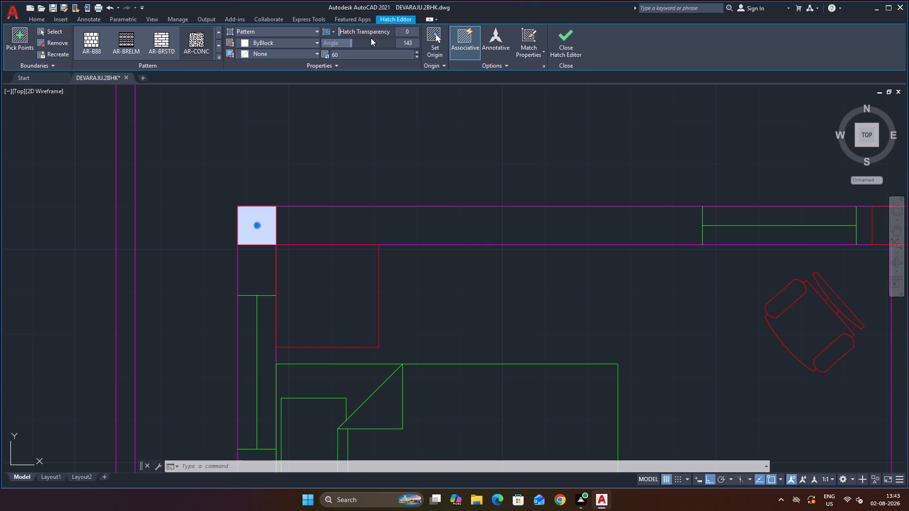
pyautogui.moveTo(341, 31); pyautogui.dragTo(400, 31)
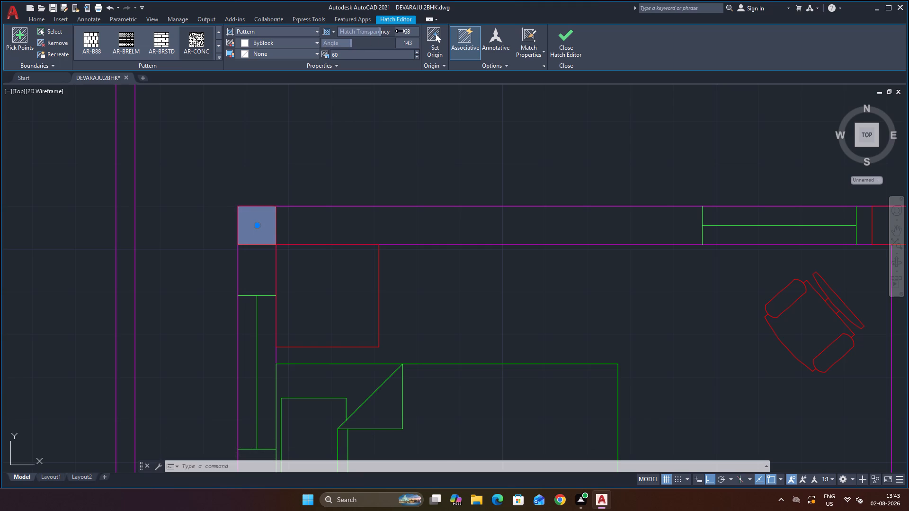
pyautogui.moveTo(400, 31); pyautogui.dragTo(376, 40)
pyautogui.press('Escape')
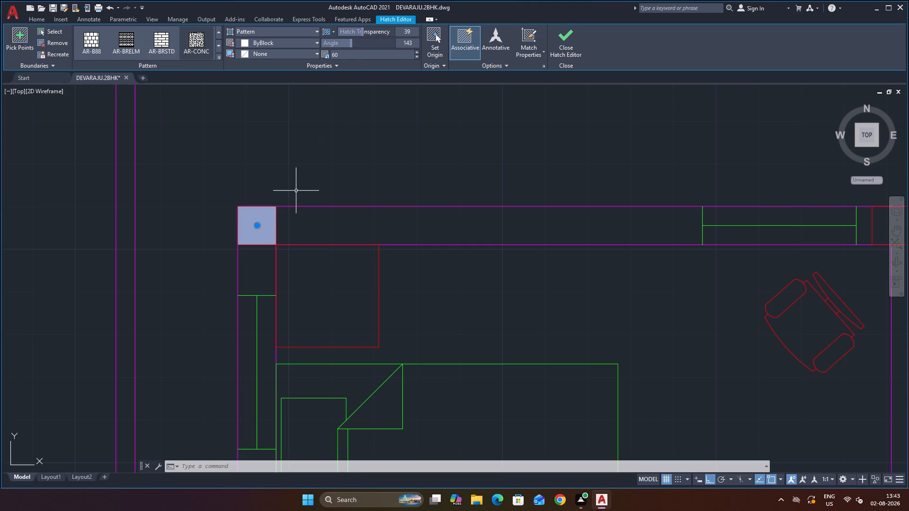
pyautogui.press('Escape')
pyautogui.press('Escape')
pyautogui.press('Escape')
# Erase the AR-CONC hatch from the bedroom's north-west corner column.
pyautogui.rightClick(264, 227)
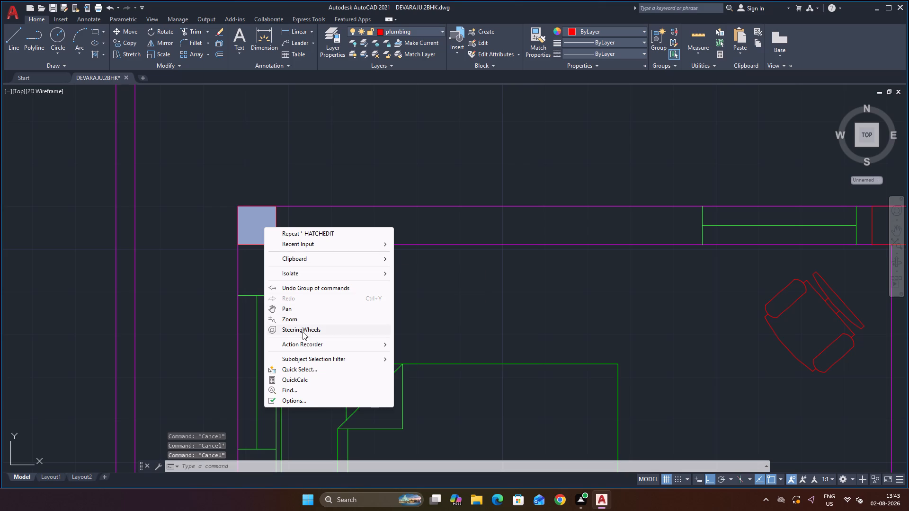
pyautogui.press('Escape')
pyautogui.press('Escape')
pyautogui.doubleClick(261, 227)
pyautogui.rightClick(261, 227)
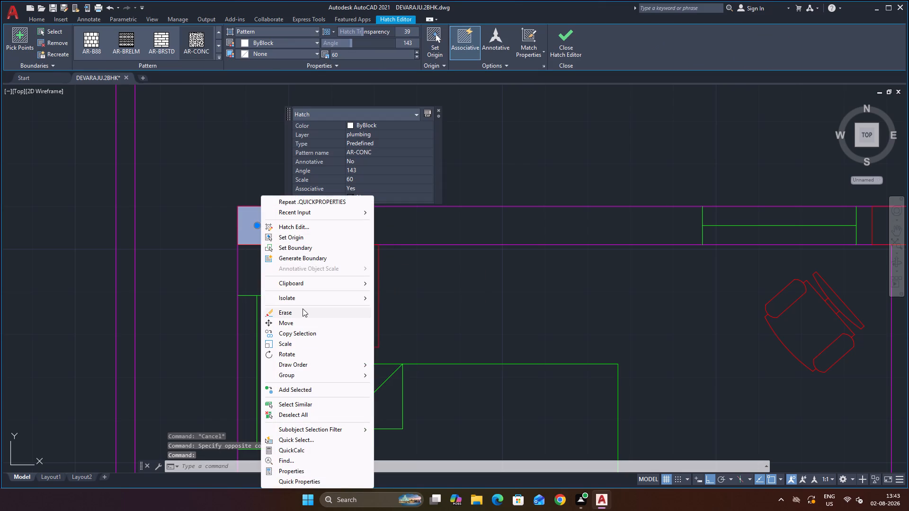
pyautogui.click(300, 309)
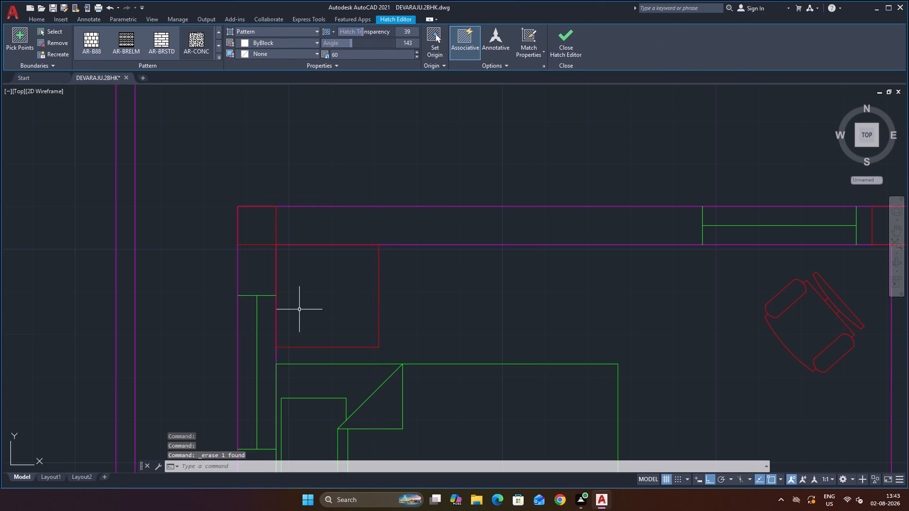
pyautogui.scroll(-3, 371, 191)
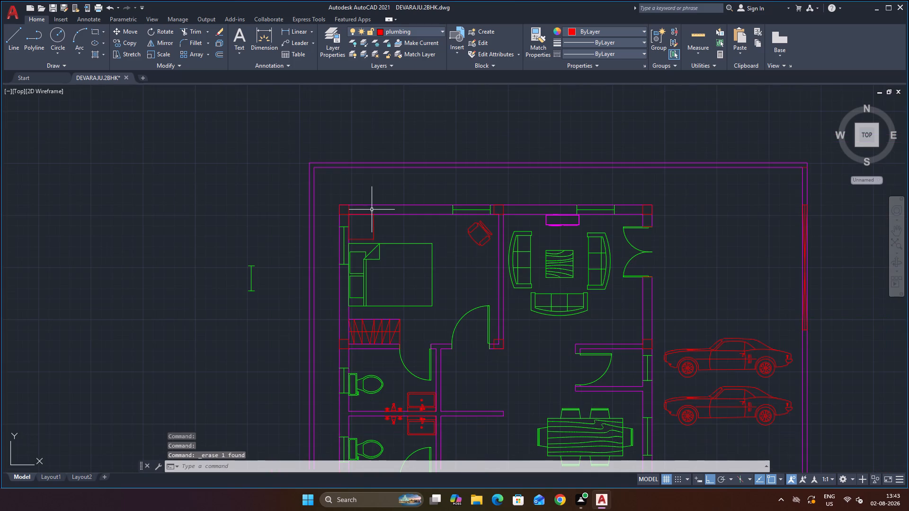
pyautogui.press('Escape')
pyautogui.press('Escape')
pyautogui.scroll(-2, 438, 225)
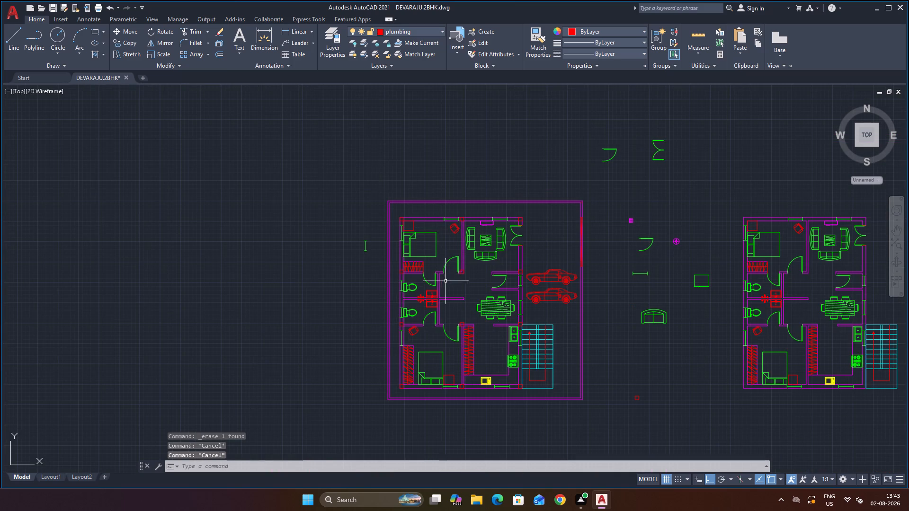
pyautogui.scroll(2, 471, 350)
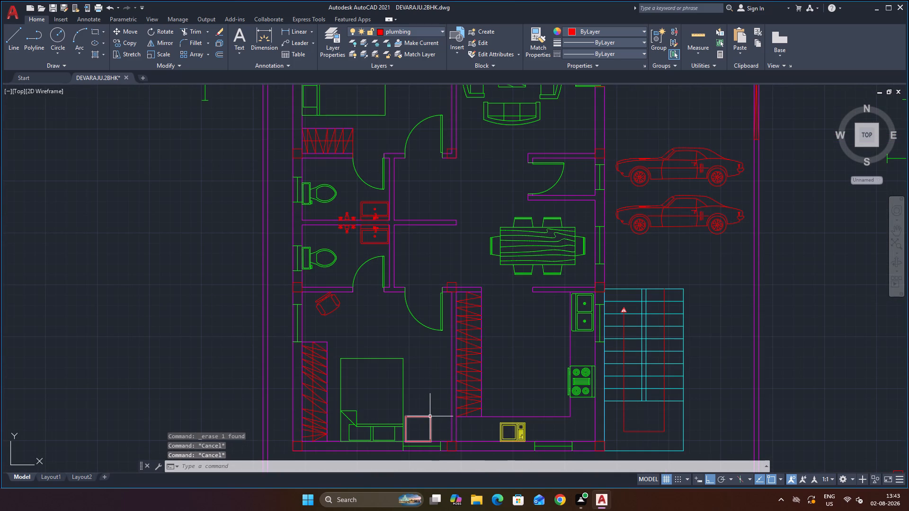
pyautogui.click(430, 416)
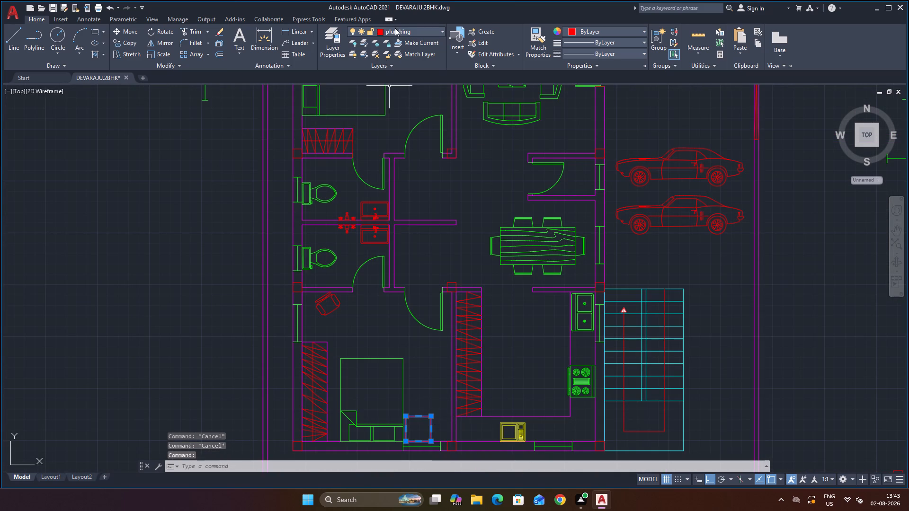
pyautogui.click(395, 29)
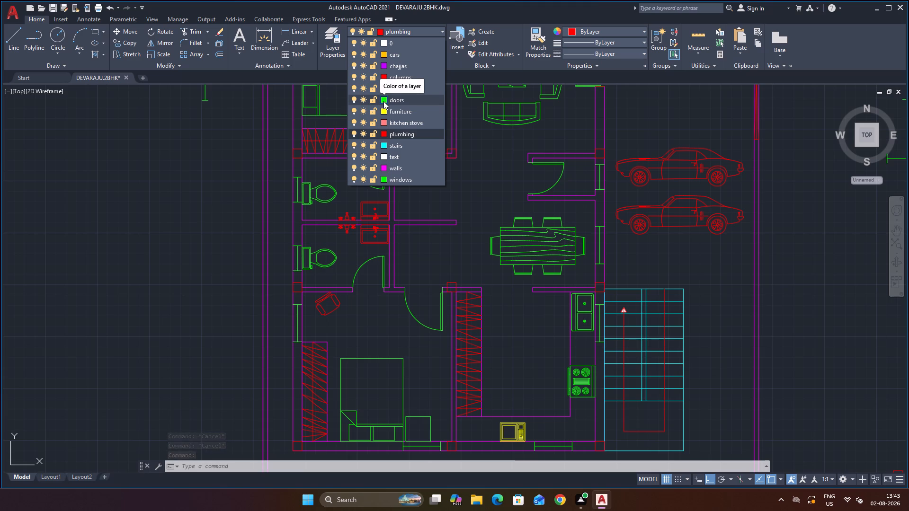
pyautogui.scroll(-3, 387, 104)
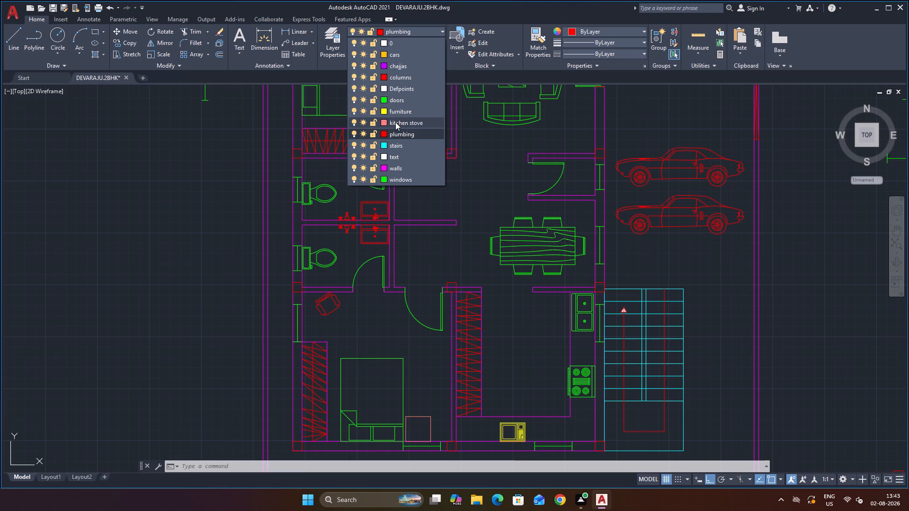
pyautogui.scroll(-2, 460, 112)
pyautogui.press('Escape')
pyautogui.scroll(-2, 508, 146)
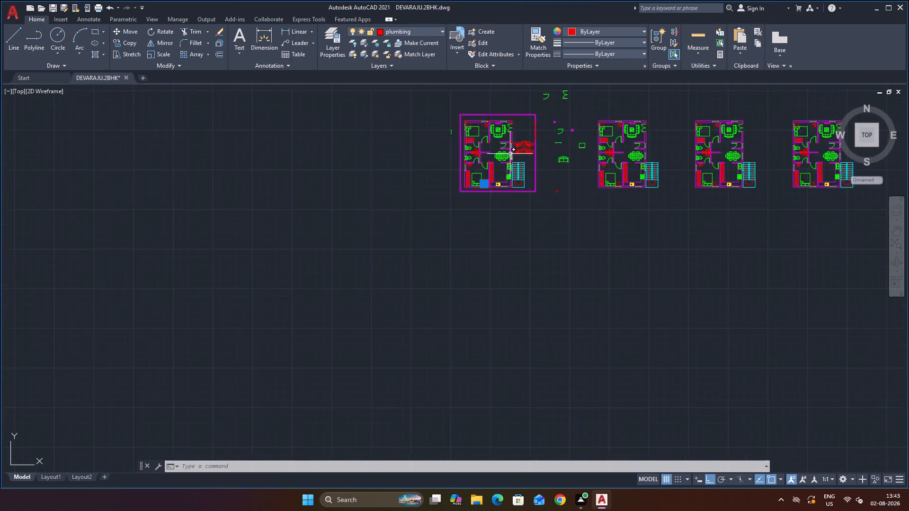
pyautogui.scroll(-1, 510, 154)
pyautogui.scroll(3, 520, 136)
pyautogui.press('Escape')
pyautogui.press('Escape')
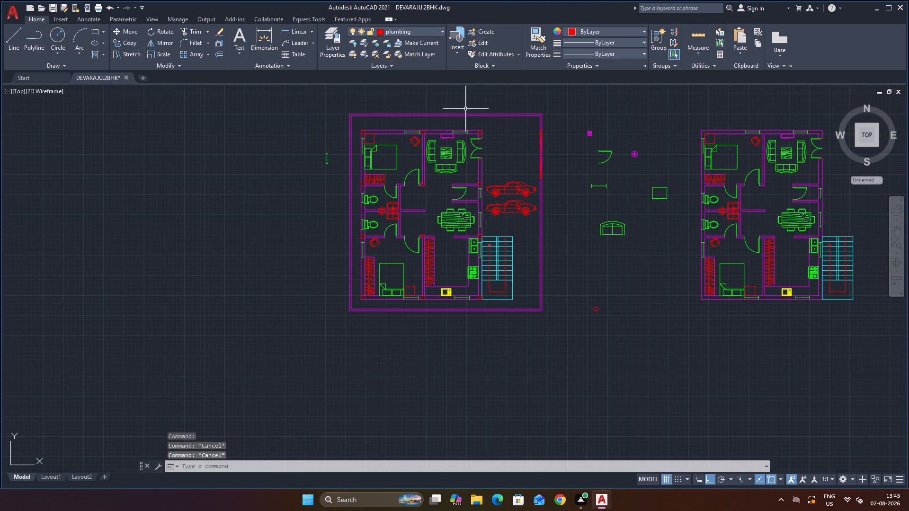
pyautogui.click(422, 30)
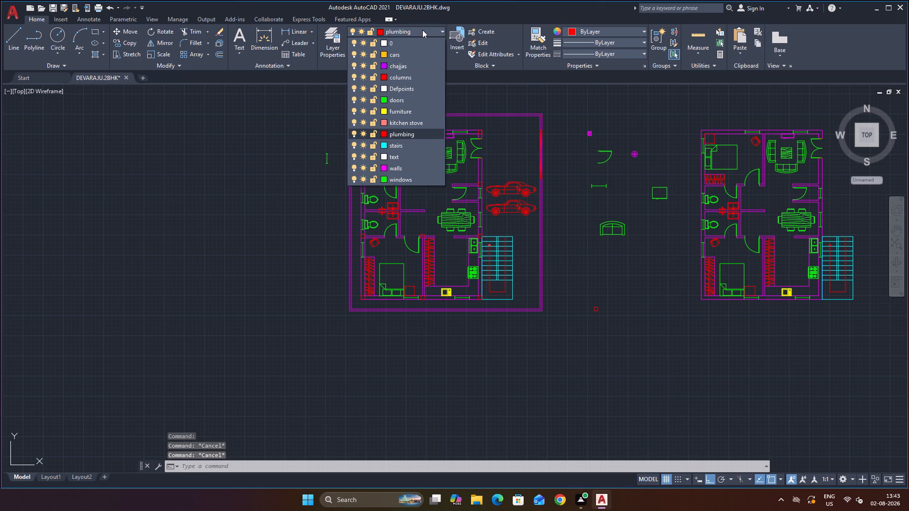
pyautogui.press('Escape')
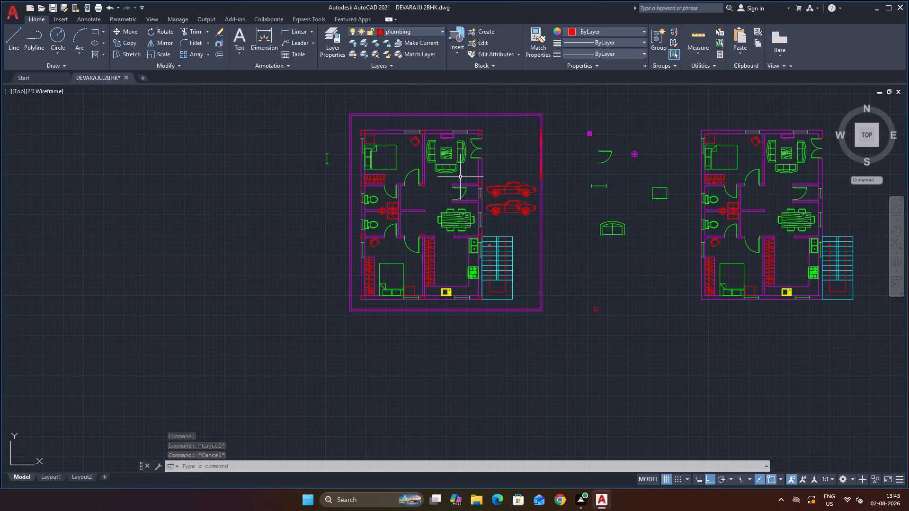
# Move the living-room sofa set, dining table and both bedroom beds of the plan inside the compound wall to the furniture layer.
pyautogui.click(464, 177)
pyautogui.click(430, 146)
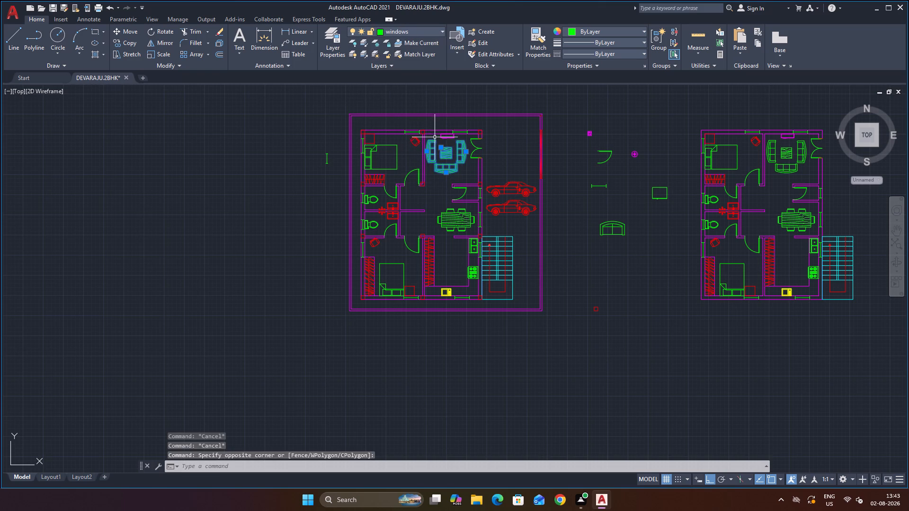
pyautogui.click(417, 32)
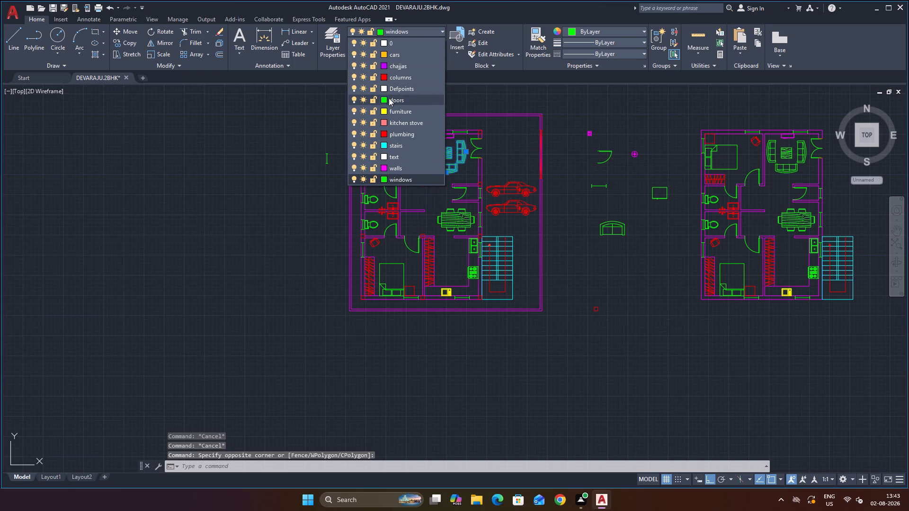
pyautogui.click(385, 111)
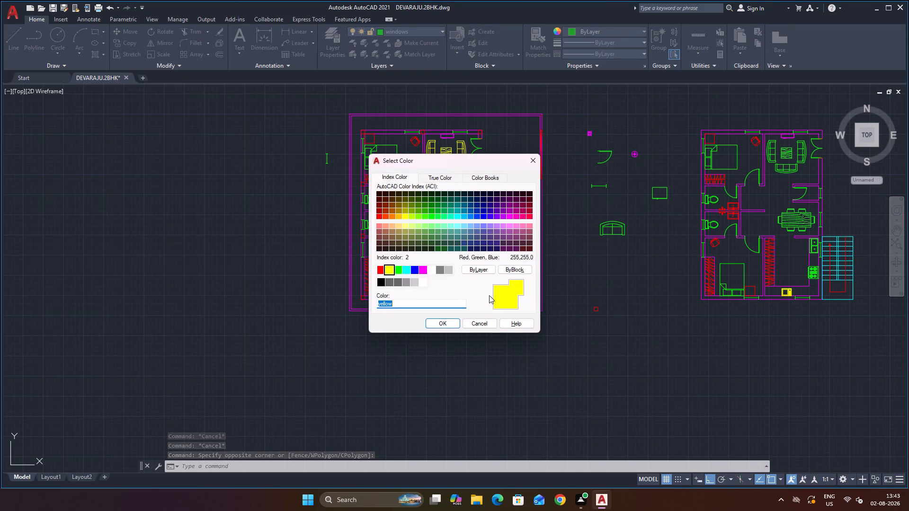
pyautogui.click(447, 324)
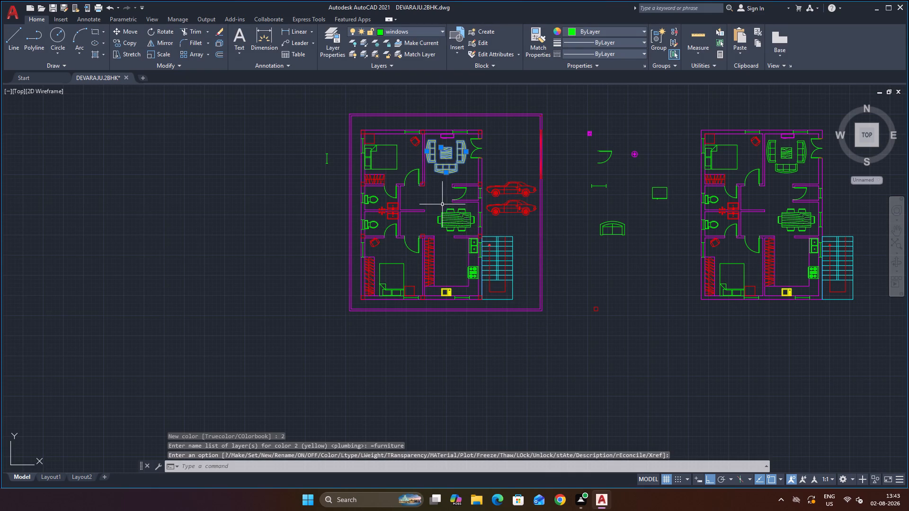
pyautogui.click(451, 216)
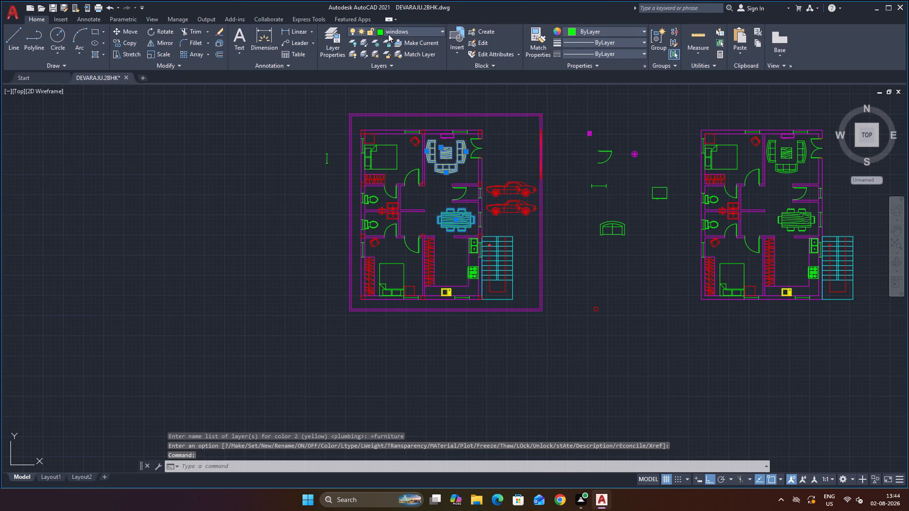
pyautogui.click(388, 35)
pyautogui.click(386, 110)
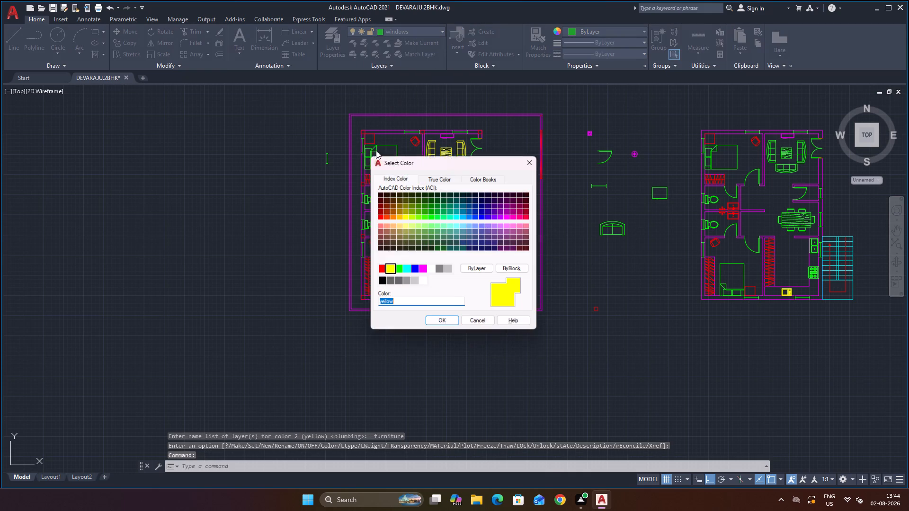
pyautogui.click(451, 325)
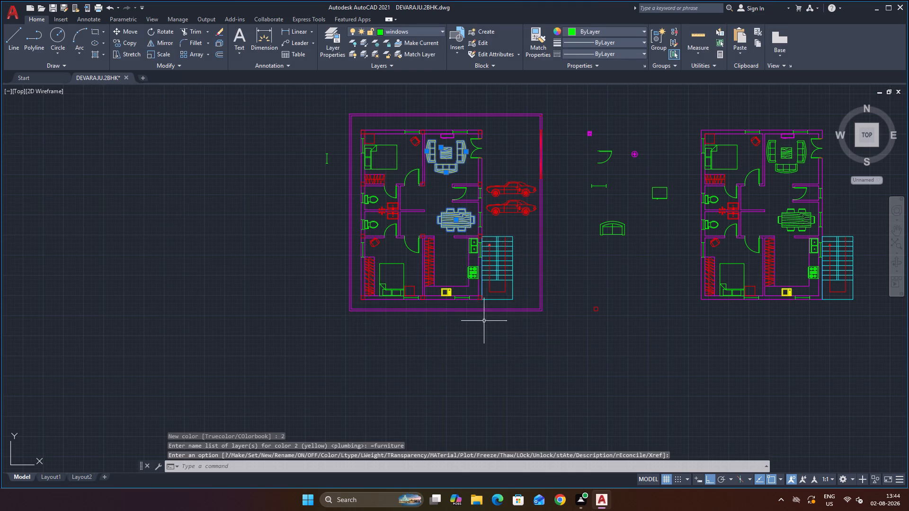
pyautogui.scroll(2, 449, 301)
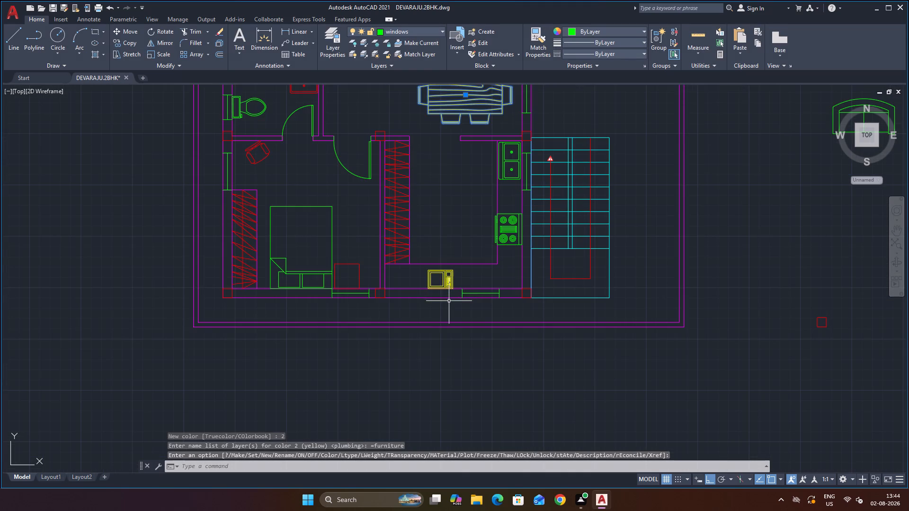
pyautogui.scroll(-2, 446, 235)
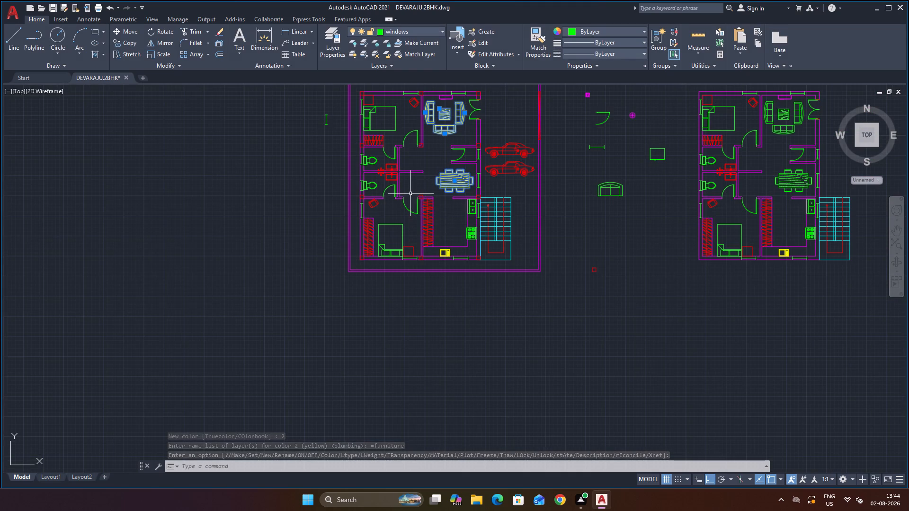
pyautogui.click(391, 130)
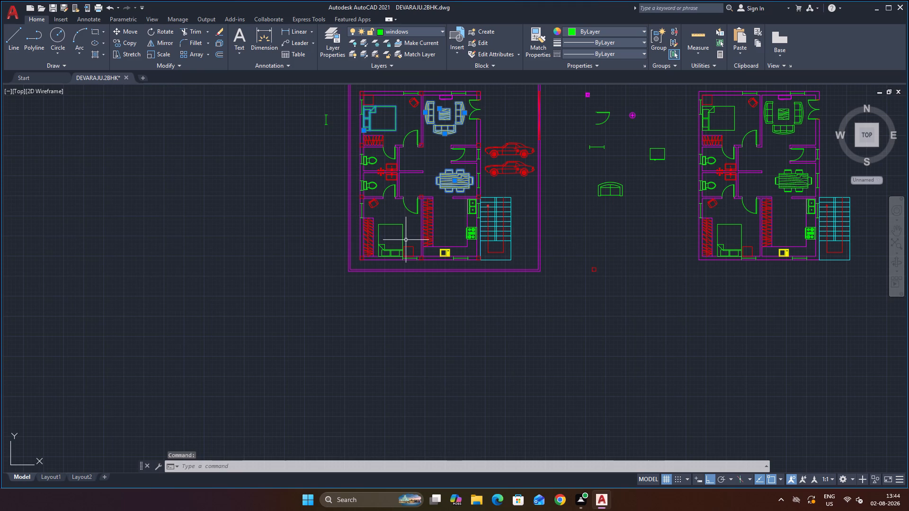
pyautogui.keyDown('shift'); pyautogui.click(402, 225); pyautogui.keyUp('shift')
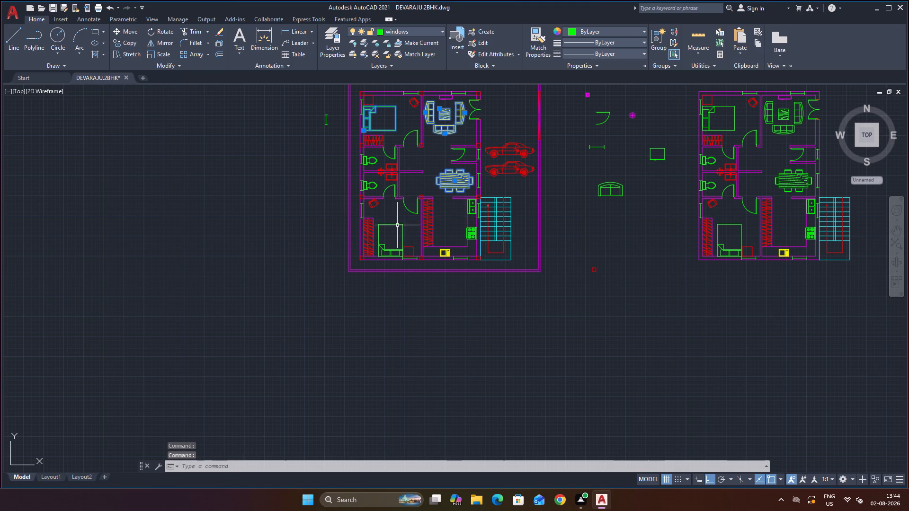
pyautogui.keyDown('ctrl'); pyautogui.click(397, 225); pyautogui.keyUp('ctrl')
pyautogui.keyDown('ctrl'); pyautogui.click(397, 223); pyautogui.keyUp('ctrl')
pyautogui.keyDown('ctrl'); pyautogui.click(398, 229); pyautogui.keyUp('ctrl')
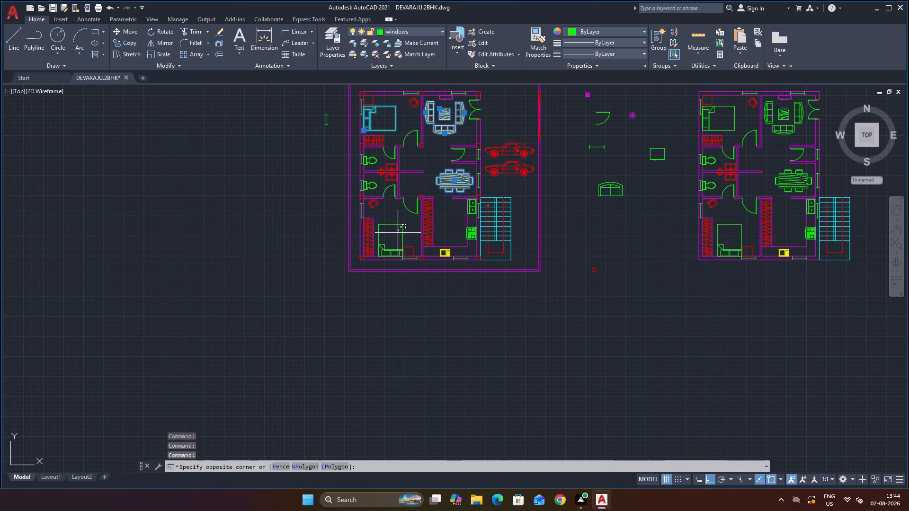
pyautogui.keyDown('ctrl'); pyautogui.click(408, 227); pyautogui.keyUp('ctrl')
pyautogui.keyDown('ctrl'); pyautogui.moveTo(408, 227); pyautogui.dragTo(394, 236); pyautogui.keyUp('ctrl')
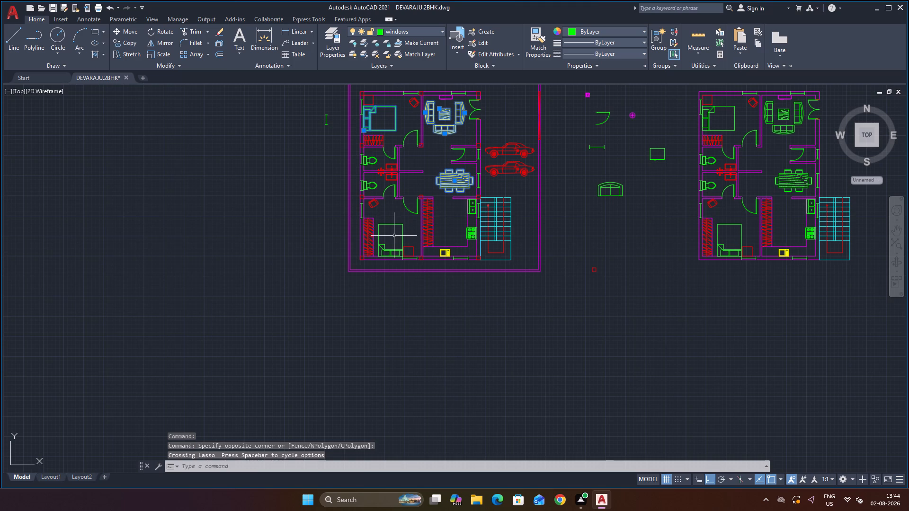
pyautogui.keyDown('shift'); pyautogui.click(395, 222); pyautogui.keyUp('shift')
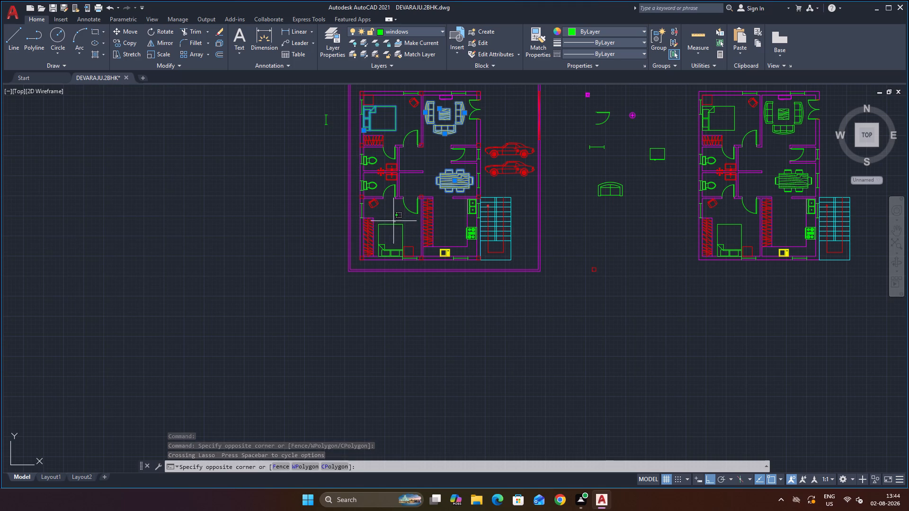
pyautogui.click(390, 223)
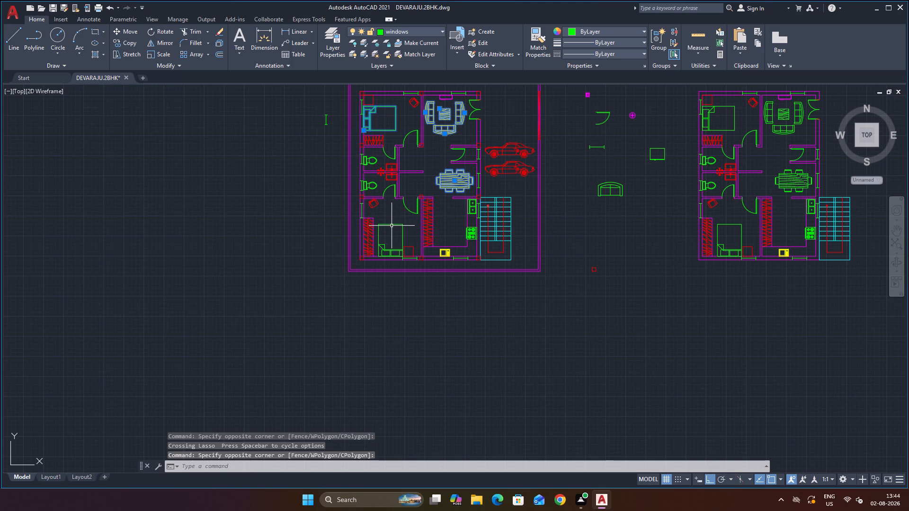
pyautogui.click(392, 225)
pyautogui.click(403, 29)
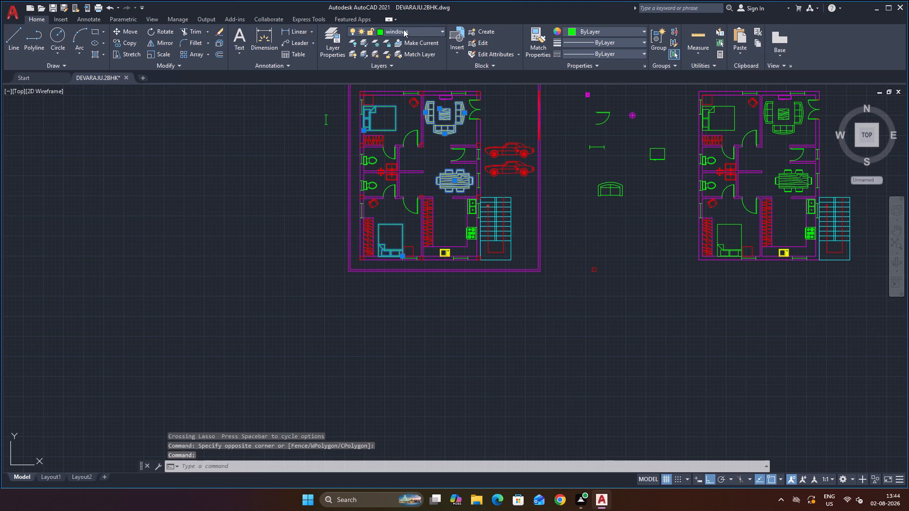
pyautogui.click(383, 107)
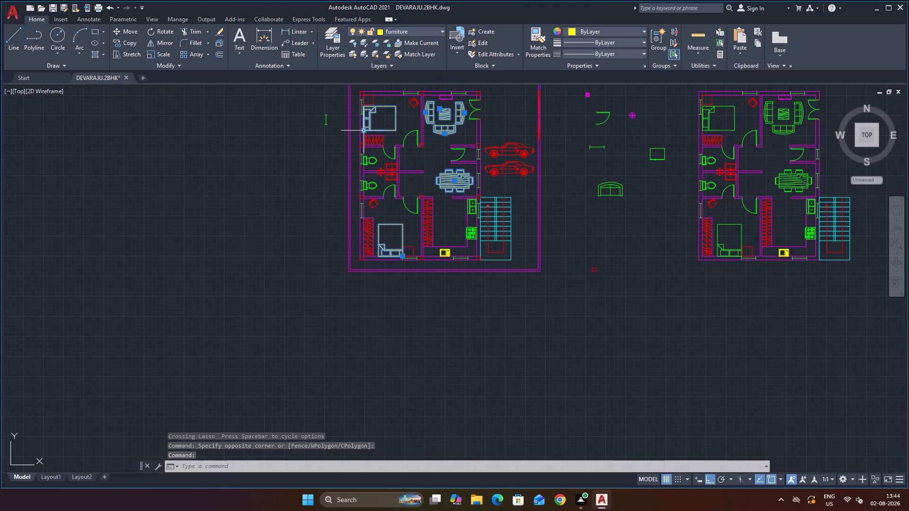
pyautogui.press('Escape')
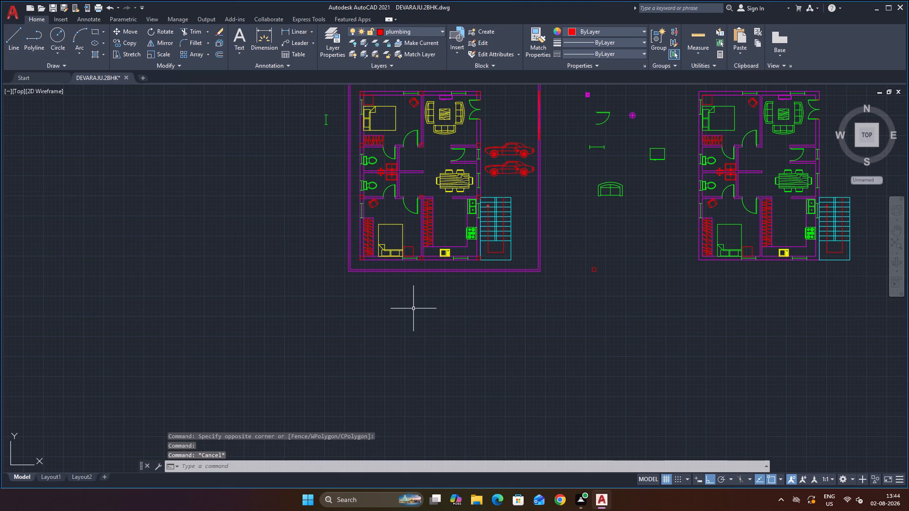
# Save the drawing.
pyautogui.hotkey('ctrl', 's')
pyautogui.hotkey('ctrl', 's')
pyautogui.hotkey('ctrl', 's')
pyautogui.hotkey('ctrl', 's')
pyautogui.hotkey('ctrl', 's')
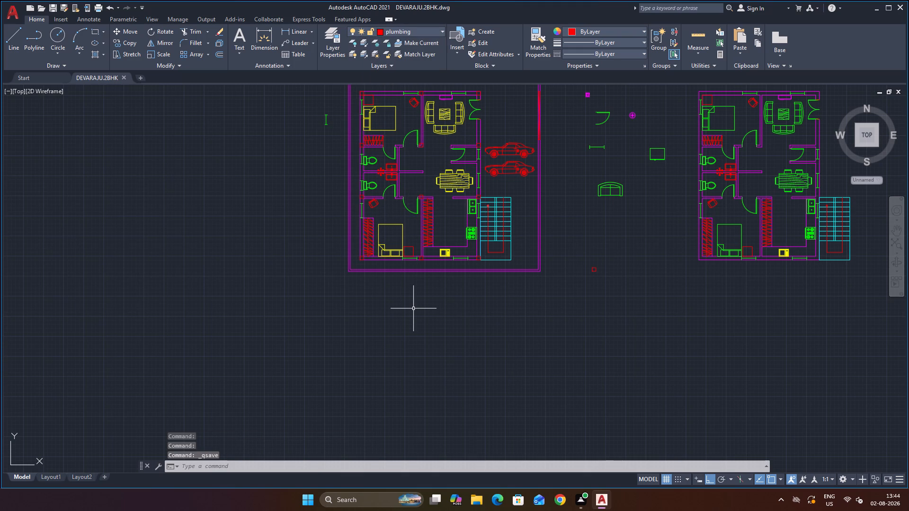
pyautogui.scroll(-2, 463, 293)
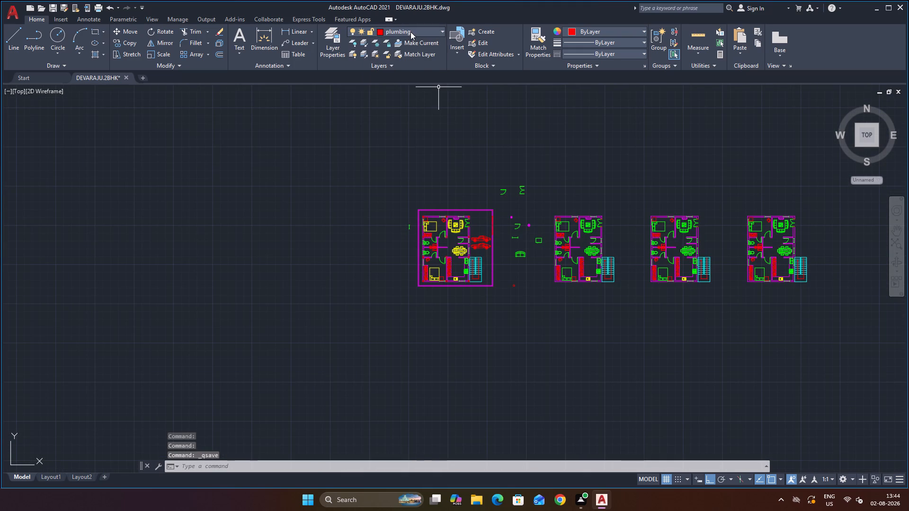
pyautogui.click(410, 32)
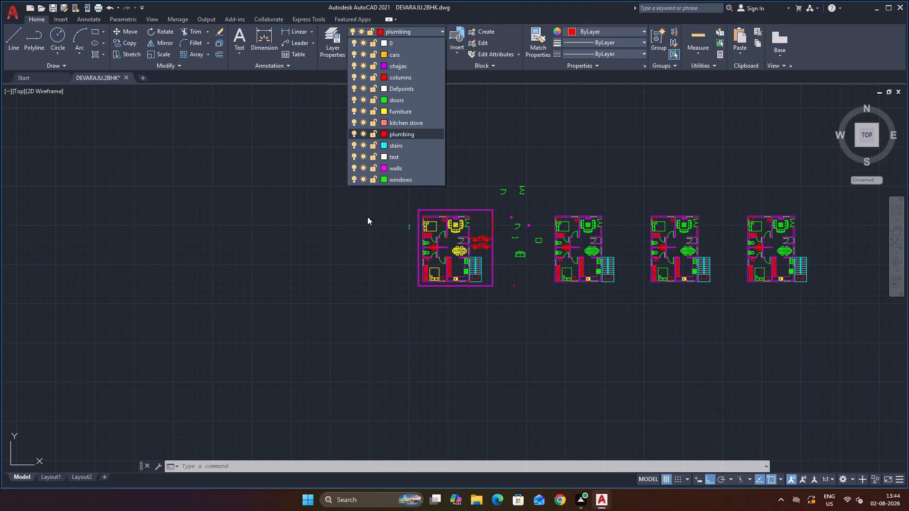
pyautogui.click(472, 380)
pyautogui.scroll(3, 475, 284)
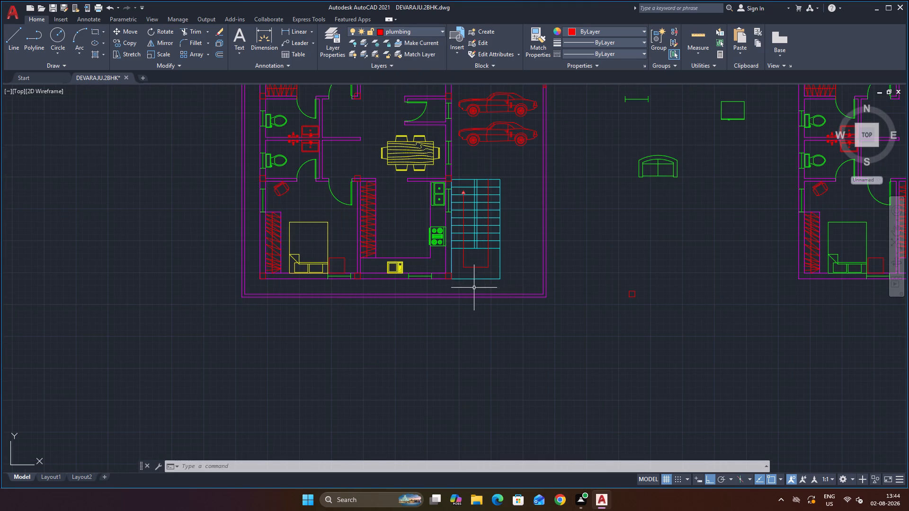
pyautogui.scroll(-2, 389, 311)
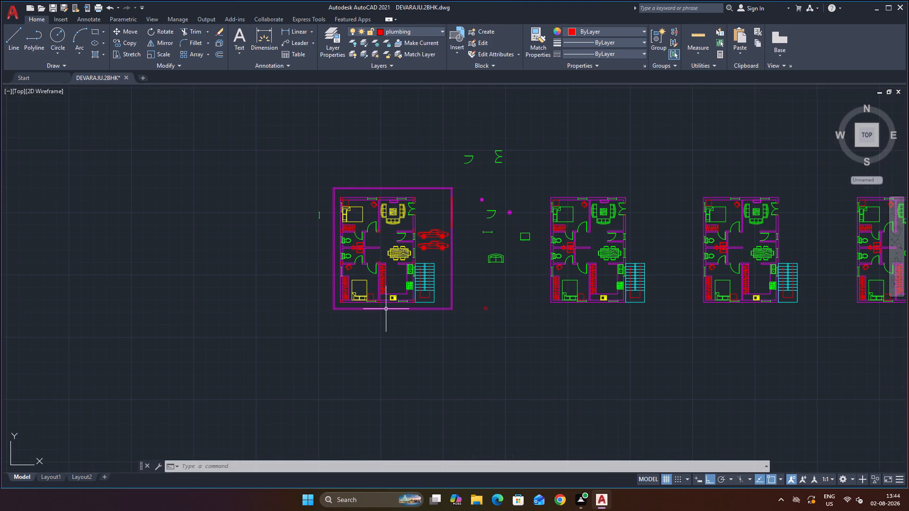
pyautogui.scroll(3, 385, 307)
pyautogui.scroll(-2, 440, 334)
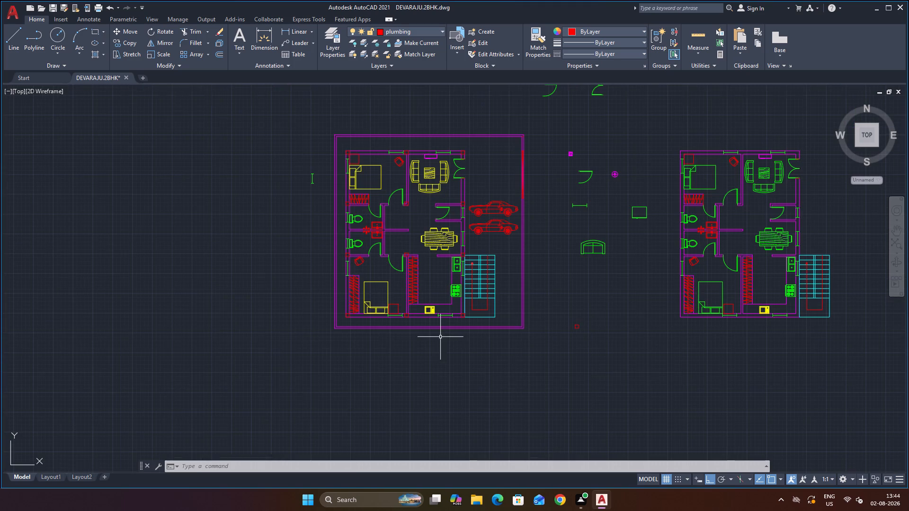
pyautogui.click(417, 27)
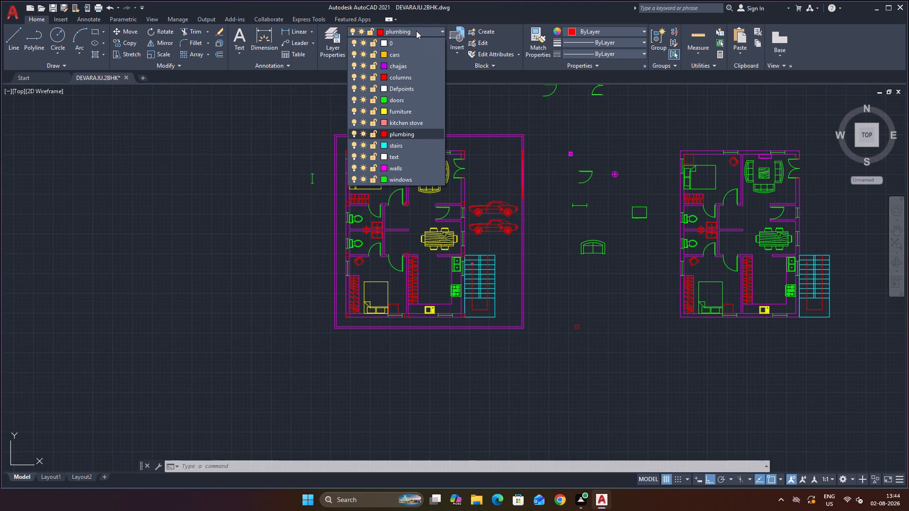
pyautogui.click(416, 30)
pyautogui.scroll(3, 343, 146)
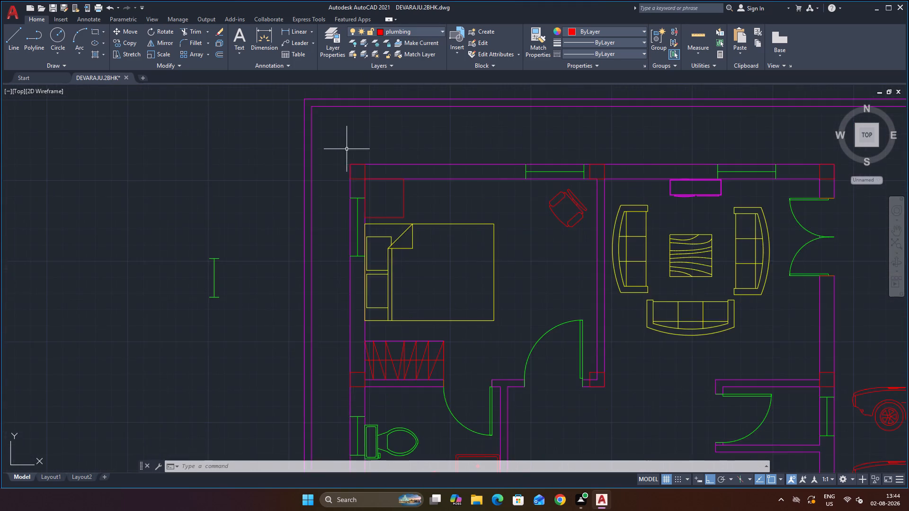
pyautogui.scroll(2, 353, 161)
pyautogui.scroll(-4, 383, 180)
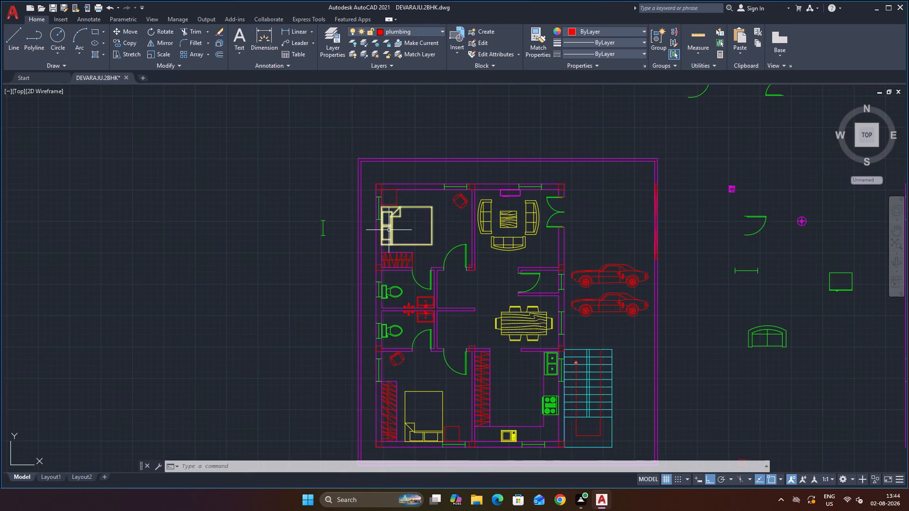
# Move the staircase's direction-arrow polyline in the plan inside the compound wall to the stairs layer.
pyautogui.scroll(-2, 391, 232)
pyautogui.scroll(2, 496, 297)
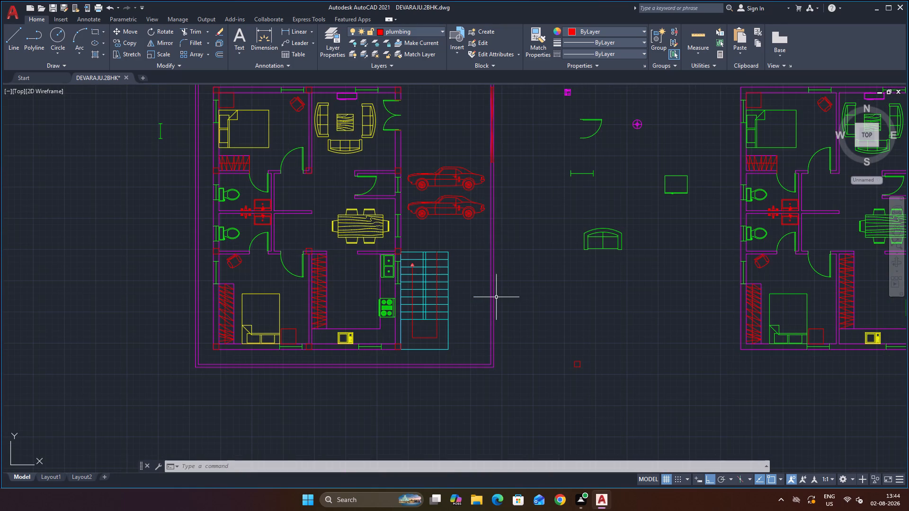
pyautogui.scroll(1, 496, 297)
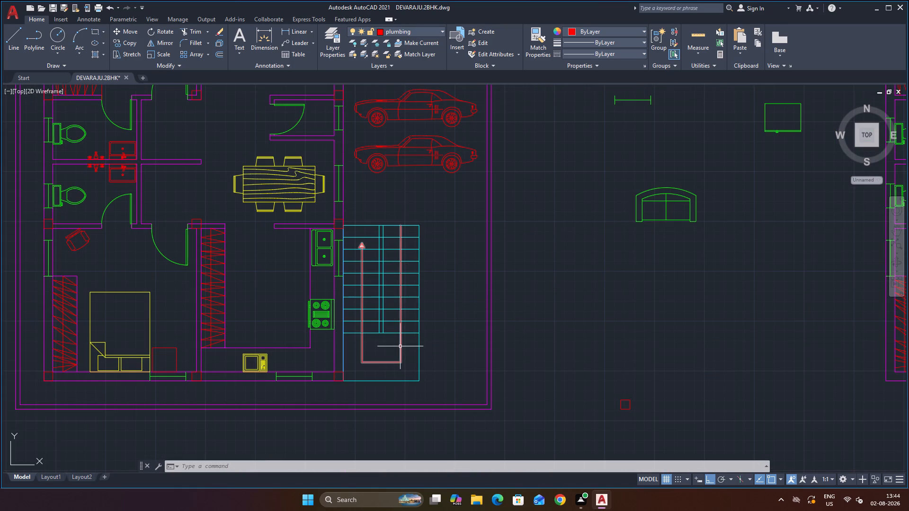
pyautogui.click(400, 346)
pyautogui.click(385, 32)
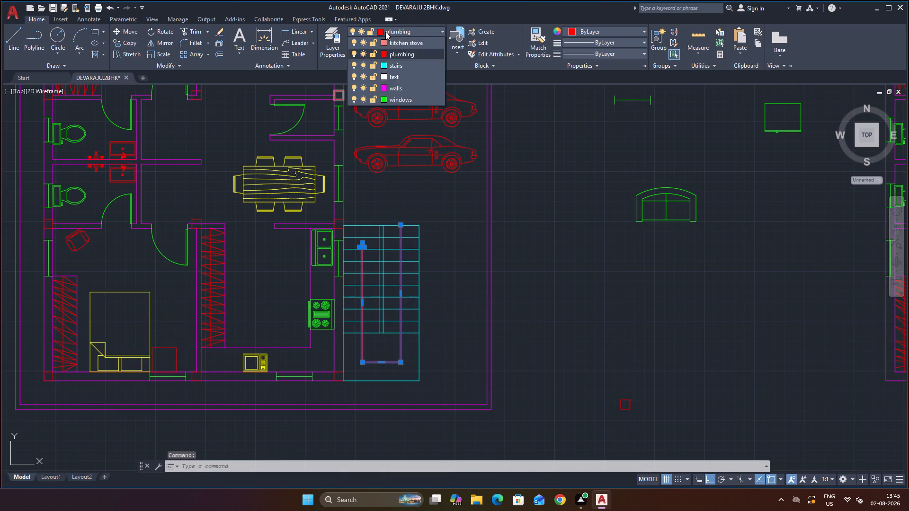
pyautogui.click(383, 144)
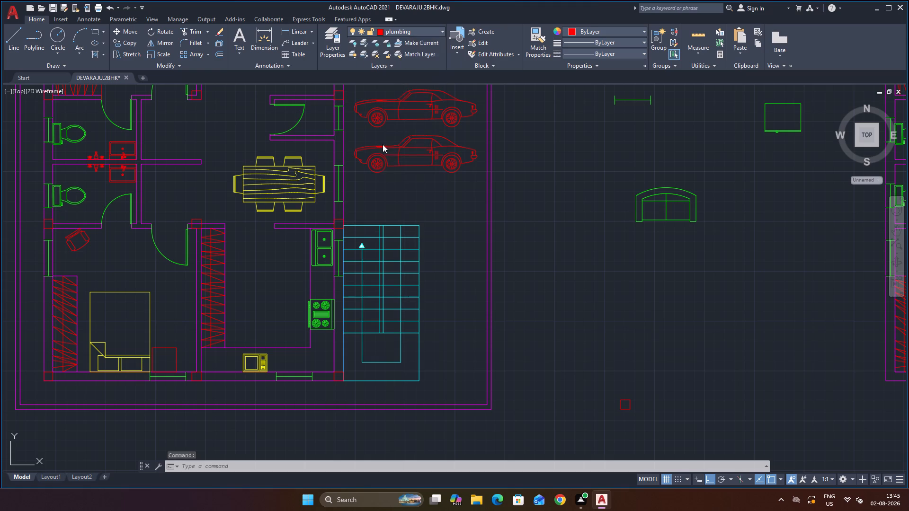
pyautogui.click(449, 320)
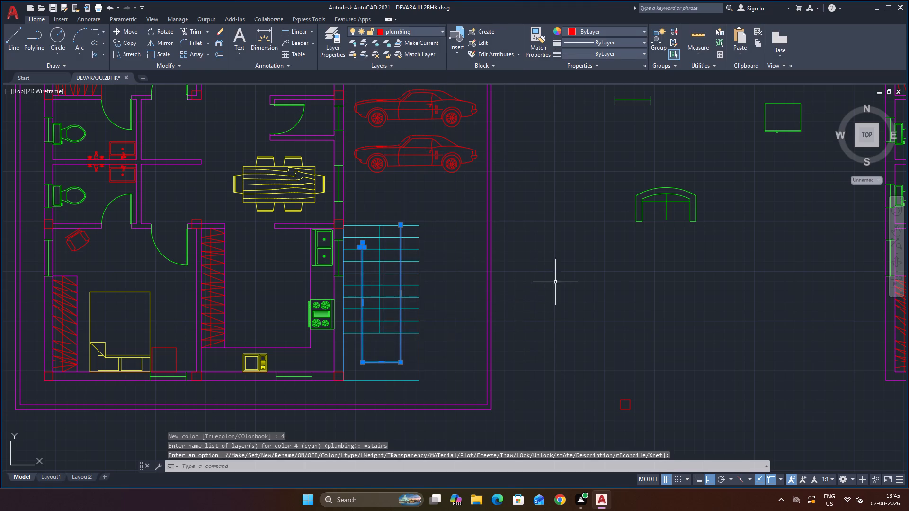
pyautogui.press('Escape')
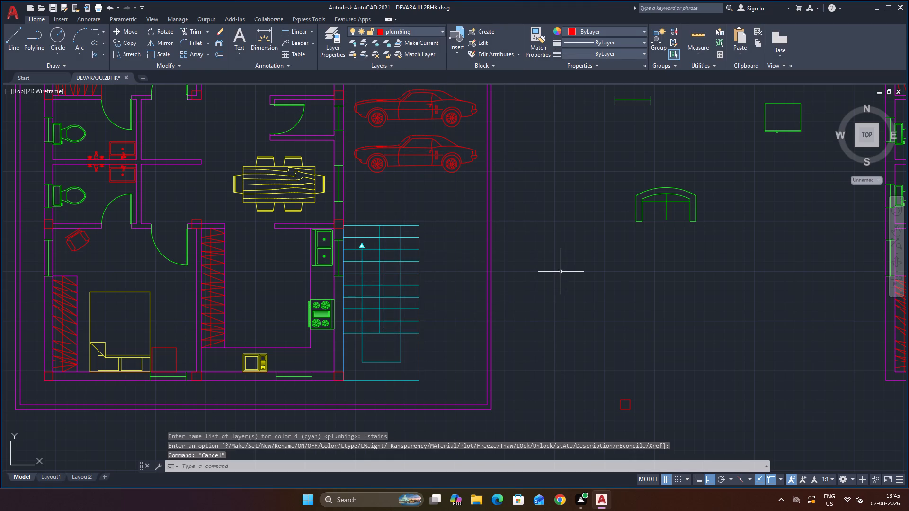
# Save the drawing.
pyautogui.hotkey('ctrl', 's')
pyautogui.hotkey('ctrl', 's')
pyautogui.hotkey('ctrl', 's')
pyautogui.hotkey('ctrl', 's')
pyautogui.hotkey('ctrl', 's')
pyautogui.hotkey('ctrl', 's')
pyautogui.hotkey('ctrl', 's')
pyautogui.hotkey('ctrl', 's')
pyautogui.hotkey('ctrl', 's')
pyautogui.hotkey('ctrl', 's')
pyautogui.hotkey('ctrl', 's')
pyautogui.hotkey('ctrl', 's')
pyautogui.hotkey('ctrl', 's')
pyautogui.hotkey('ctrl', 's')
pyautogui.hotkey('ctrl', 's')
pyautogui.hotkey('ctrl', 's')
pyautogui.hotkey('ctrl', 's')
pyautogui.hotkey('ctrl', 's')
pyautogui.hotkey('ctrl', 's')
pyautogui.hotkey('ctrl', 's')
pyautogui.hotkey('ctrl', 's')
pyautogui.hotkey('ctrl', 's')
pyautogui.hotkey('ctrl', 's')
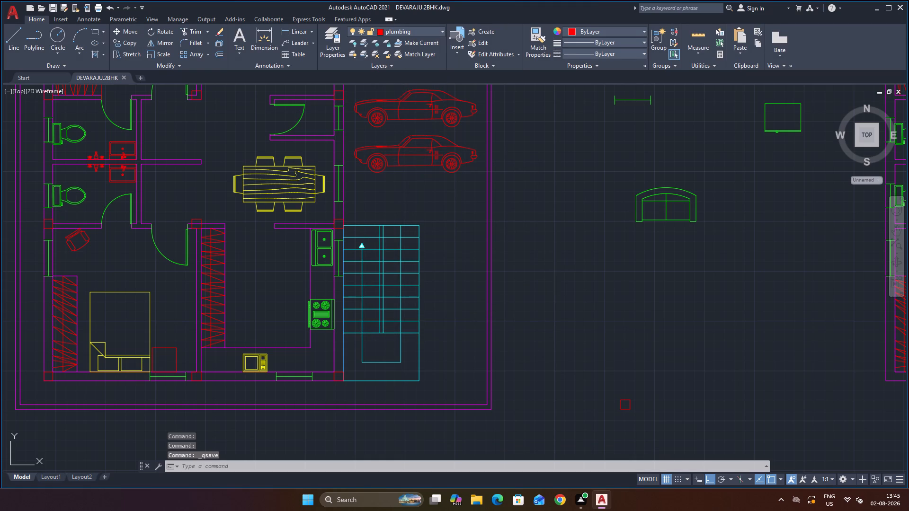
# Move the zigzag storage unit along the kitchen's west wall and both bedroom wardrobes to the furniture layer, keeping its colour yellow.
pyautogui.scroll(-2, 560, 272)
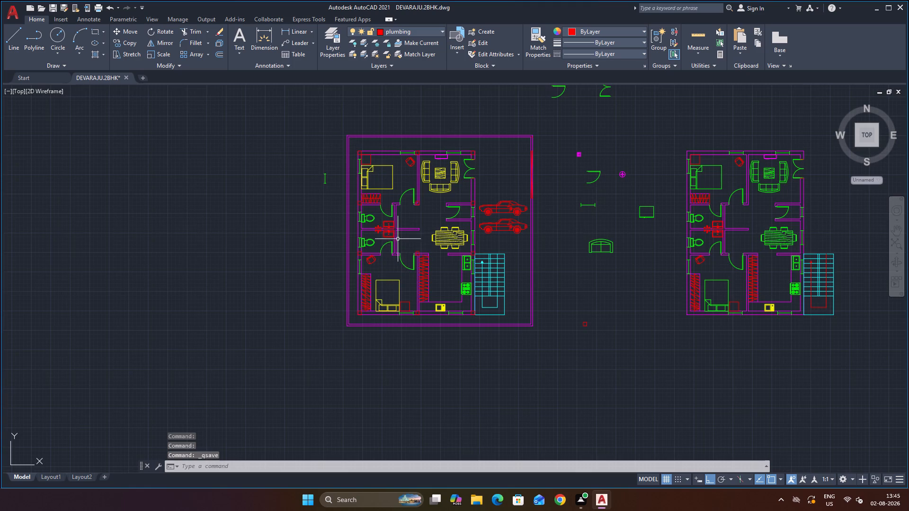
pyautogui.scroll(2, 393, 235)
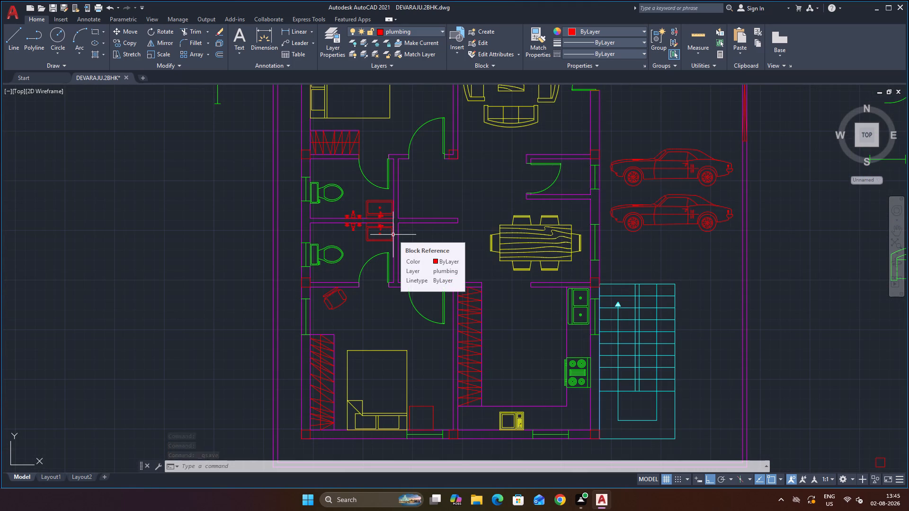
pyautogui.click(471, 318)
pyautogui.click(391, 31)
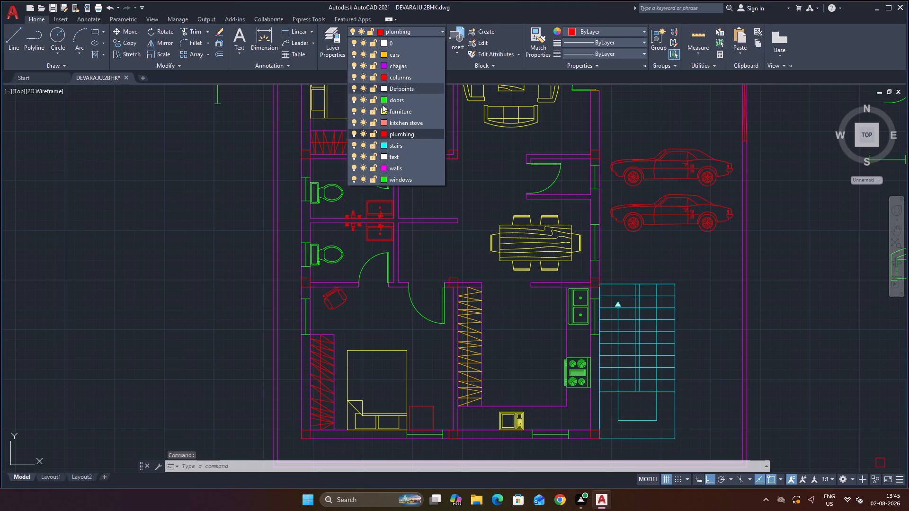
pyautogui.click(384, 108)
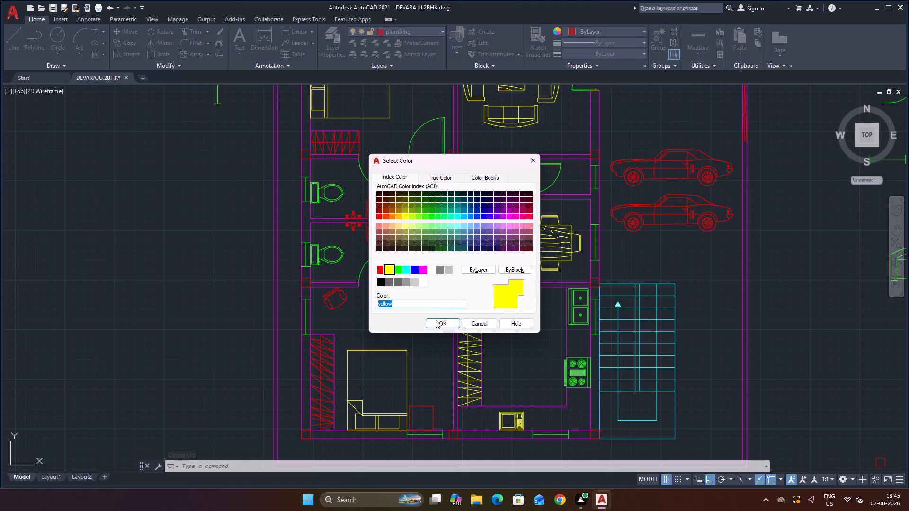
pyautogui.click(438, 322)
pyautogui.click(323, 349)
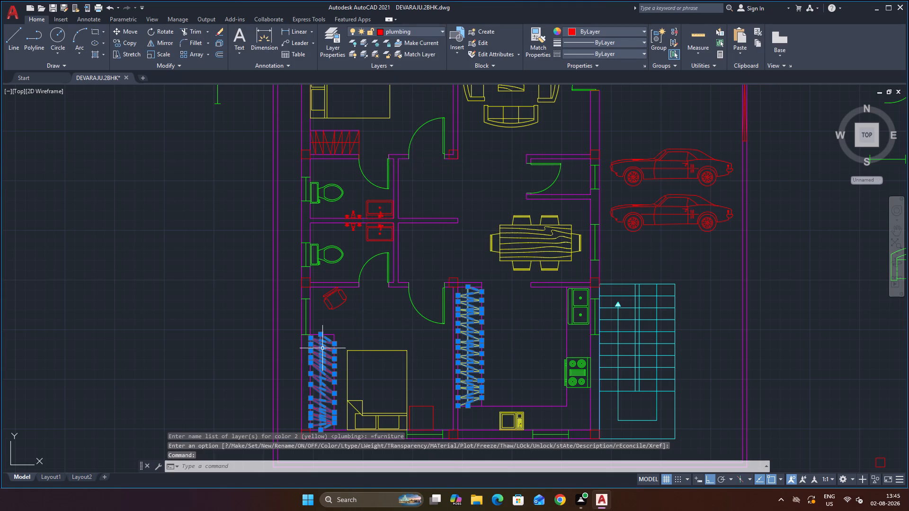
pyautogui.click(341, 140)
pyautogui.click(412, 32)
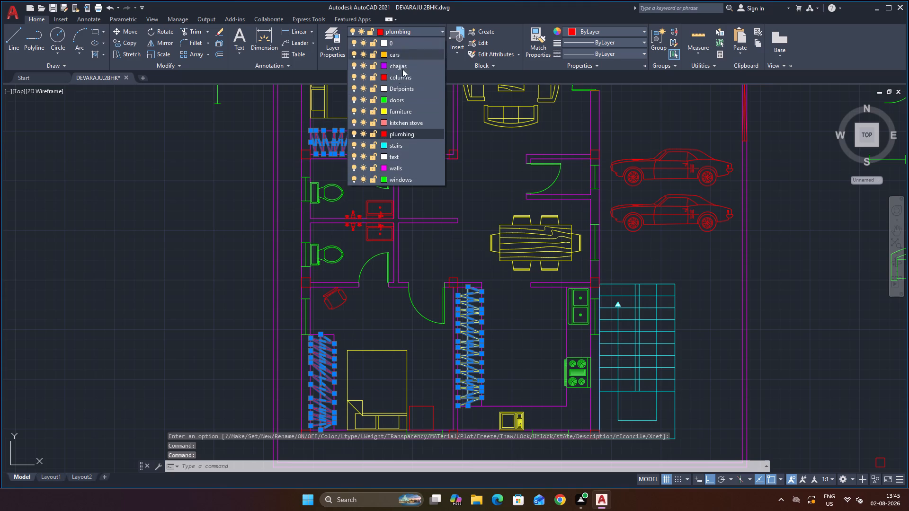
pyautogui.click(386, 111)
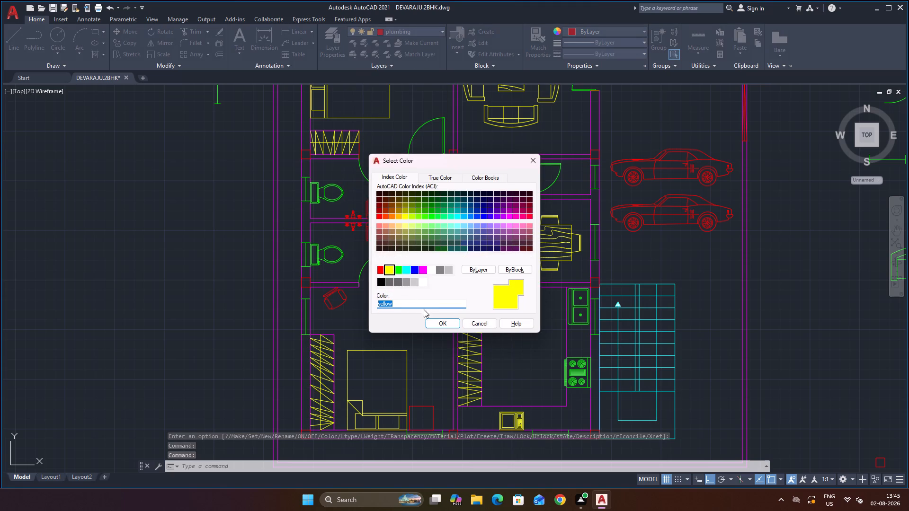
pyautogui.click(438, 324)
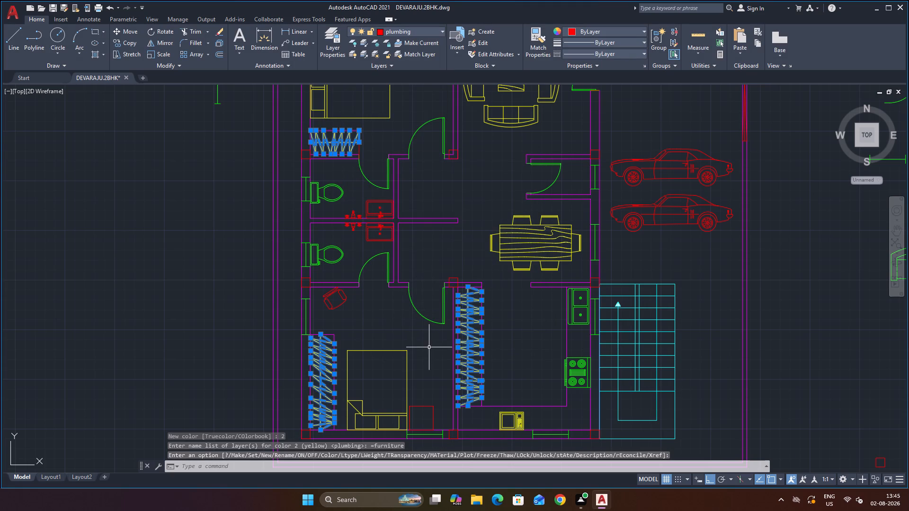
# Move the square bedside tables in both bedrooms to the furniture layer, keeping its colour yellow.
pyautogui.scroll(-2, 437, 350)
pyautogui.scroll(1, 429, 379)
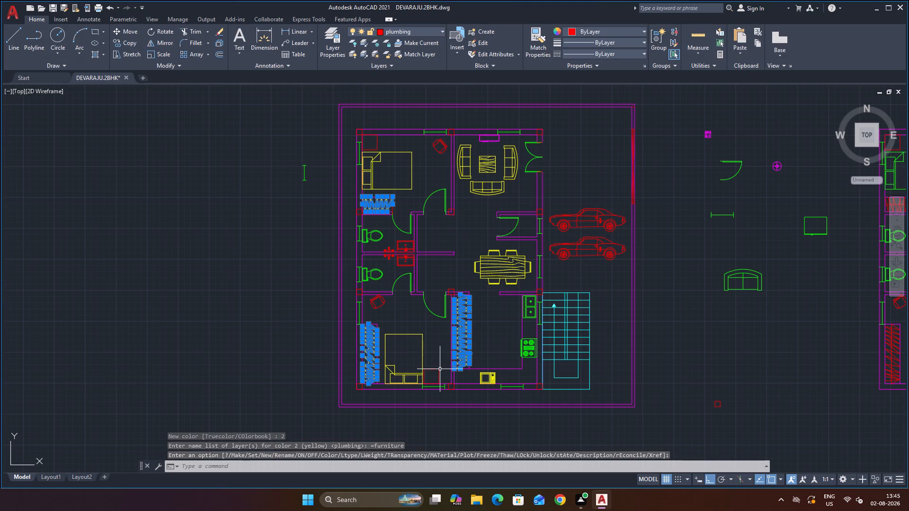
pyautogui.click(437, 370)
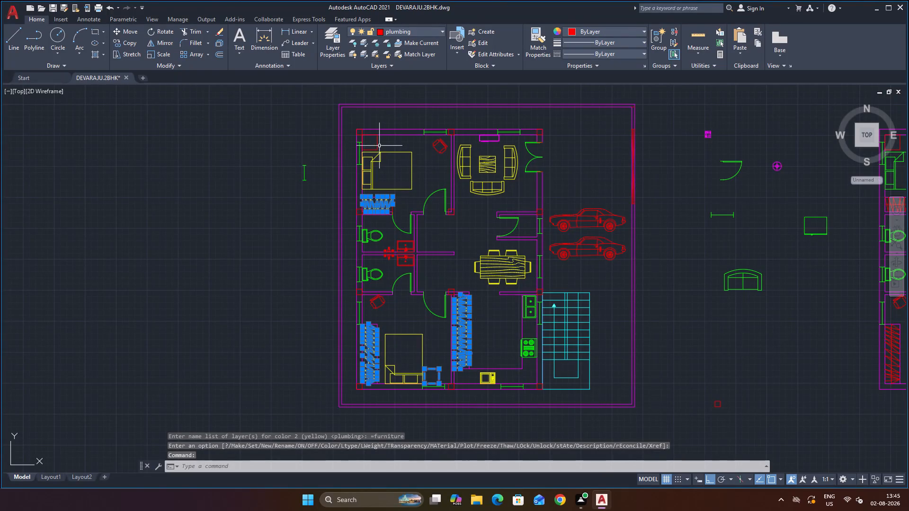
pyautogui.click(376, 141)
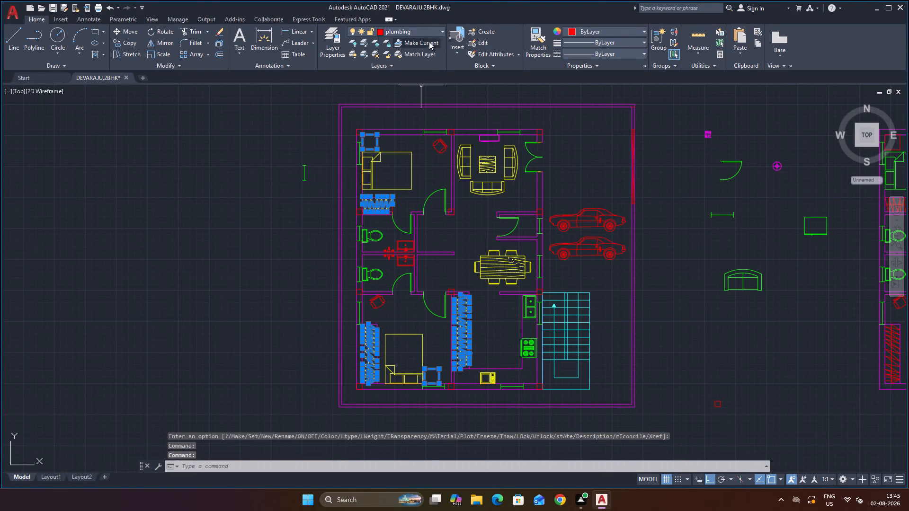
pyautogui.click(425, 32)
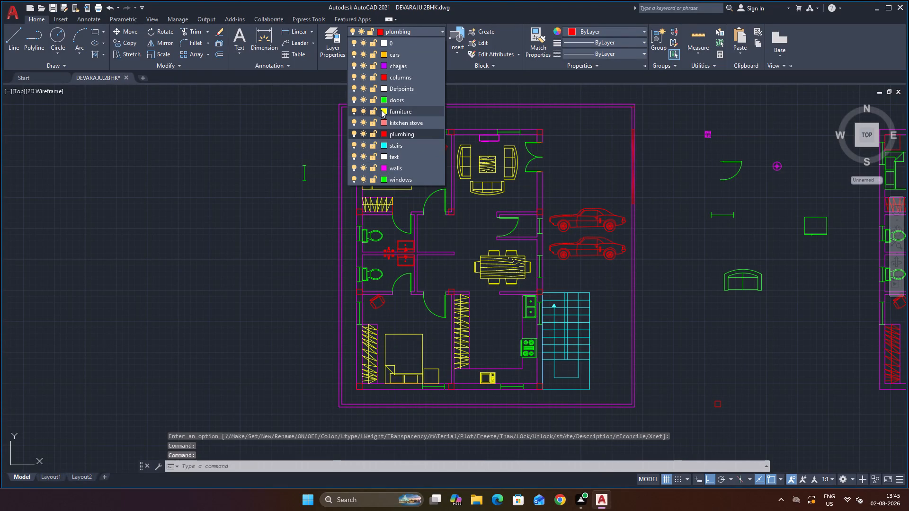
pyautogui.click(382, 110)
pyautogui.click(442, 323)
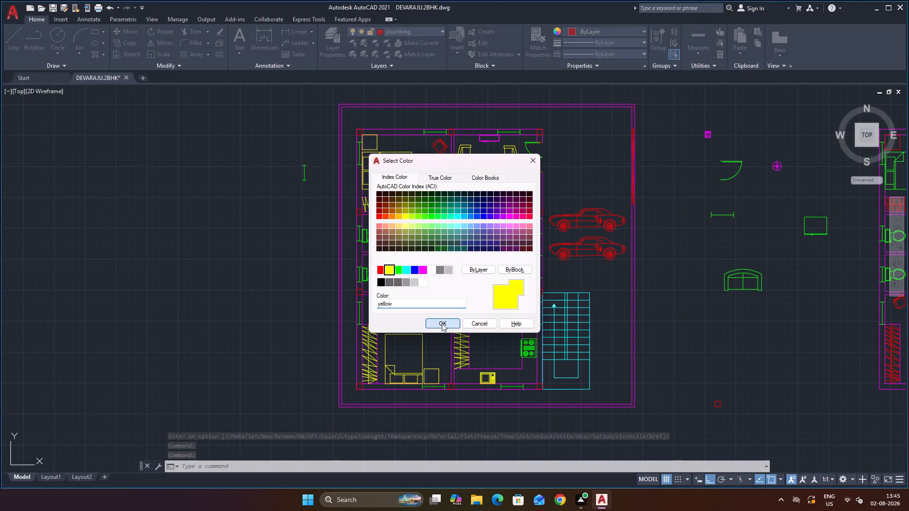
pyautogui.press('Escape')
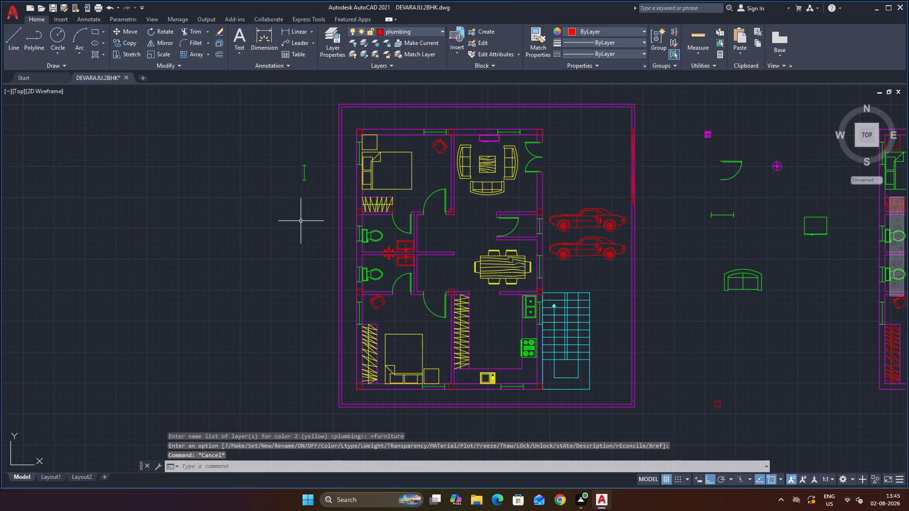
pyautogui.press('Escape')
pyautogui.press('Escape')
pyautogui.press('Escape')
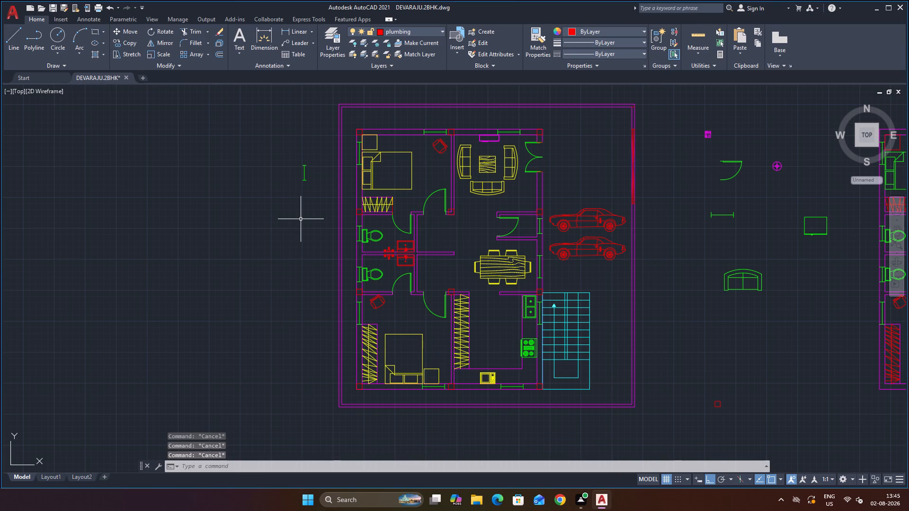
# Save the drawing.
pyautogui.hotkey('ctrl', 's')
pyautogui.hotkey('ctrl', 's')
pyautogui.hotkey('ctrl', 's')
pyautogui.hotkey('ctrl', 's')
pyautogui.hotkey('ctrl', 's')
pyautogui.hotkey('ctrl', 's')
pyautogui.hotkey('ctrl', 's')
pyautogui.hotkey('ctrl', 's')
pyautogui.hotkey('ctrl', 's')
pyautogui.hotkey('ctrl', 's')
pyautogui.hotkey('ctrl', 's')
pyautogui.hotkey('ctrl', 's')
pyautogui.hotkey('ctrl', 's')
pyautogui.hotkey('ctrl', 's')
pyautogui.hotkey('ctrl', 's')
pyautogui.hotkey('ctrl', 's')
pyautogui.hotkey('ctrl', 's')
pyautogui.hotkey('ctrl', 's')
pyautogui.hotkey('ctrl', 's')
pyautogui.hotkey('ctrl', 's')
pyautogui.hotkey('ctrl', 's')
pyautogui.hotkey('ctrl', 's')
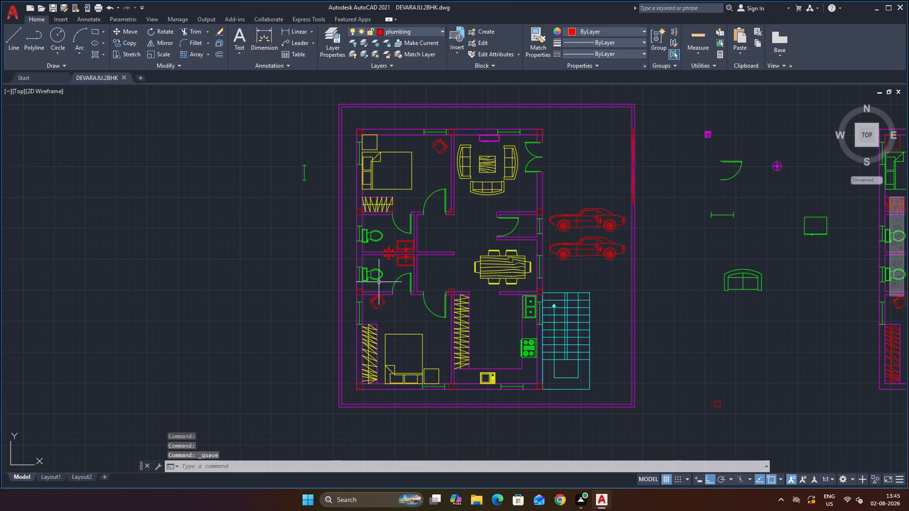
# Move the toilets in both bathrooms and the kitchen sink to the plumbing layer, keeping its colour red.
pyautogui.click(376, 231)
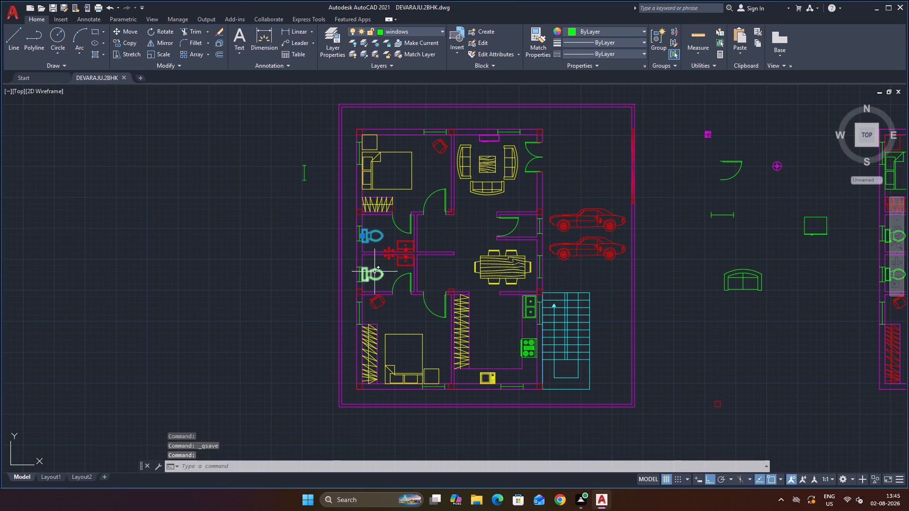
pyautogui.click(374, 272)
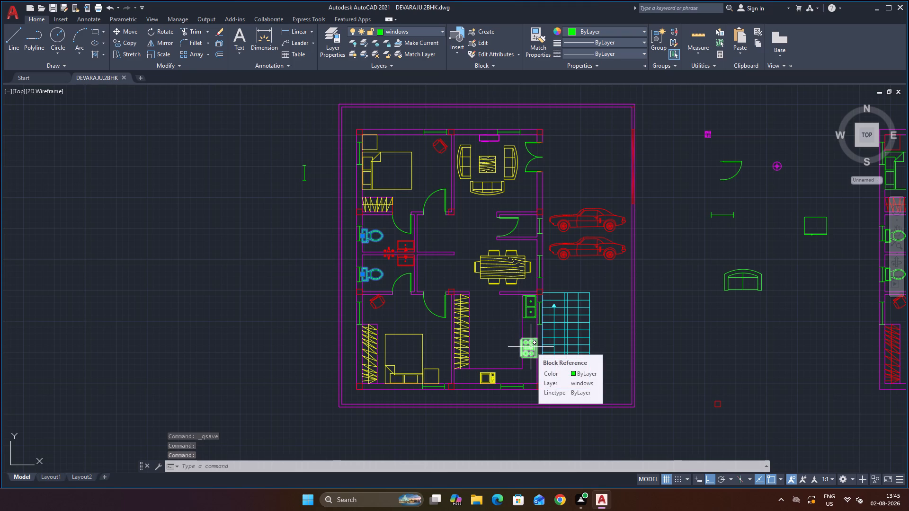
pyautogui.click(531, 318)
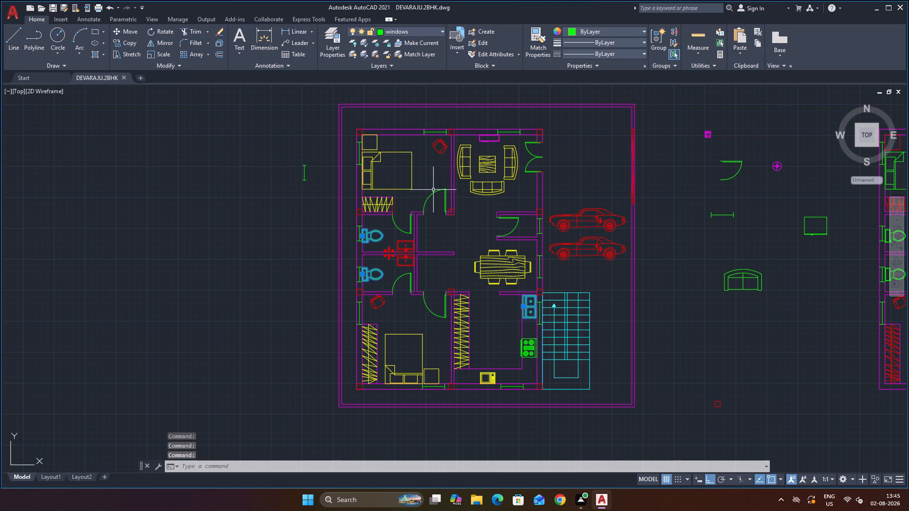
pyautogui.click(414, 31)
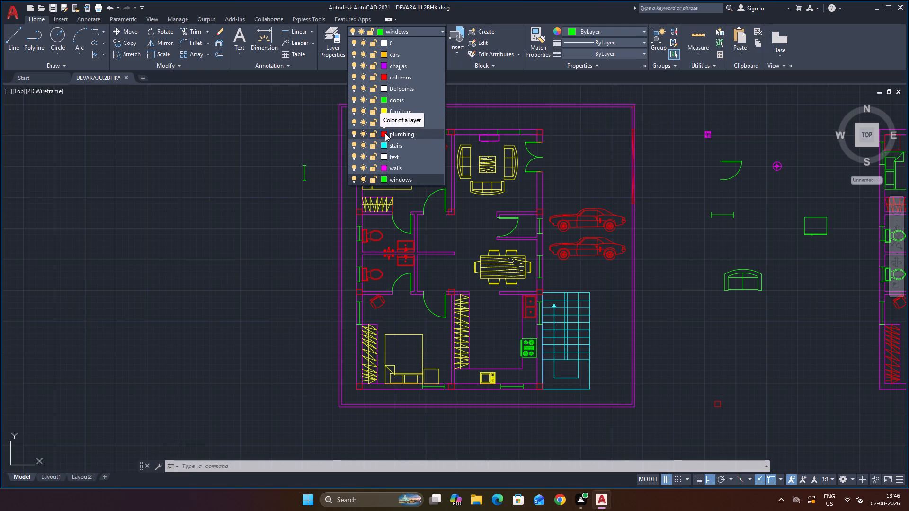
pyautogui.click(385, 133)
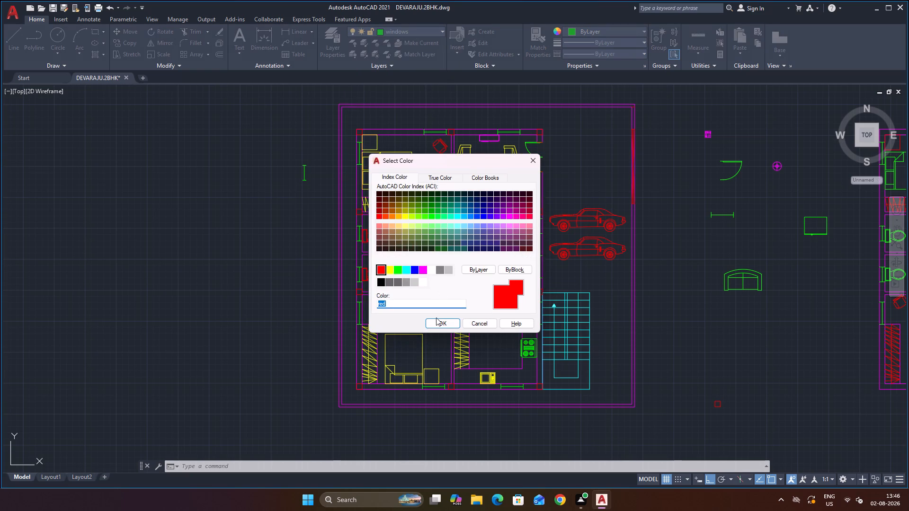
pyautogui.click(440, 321)
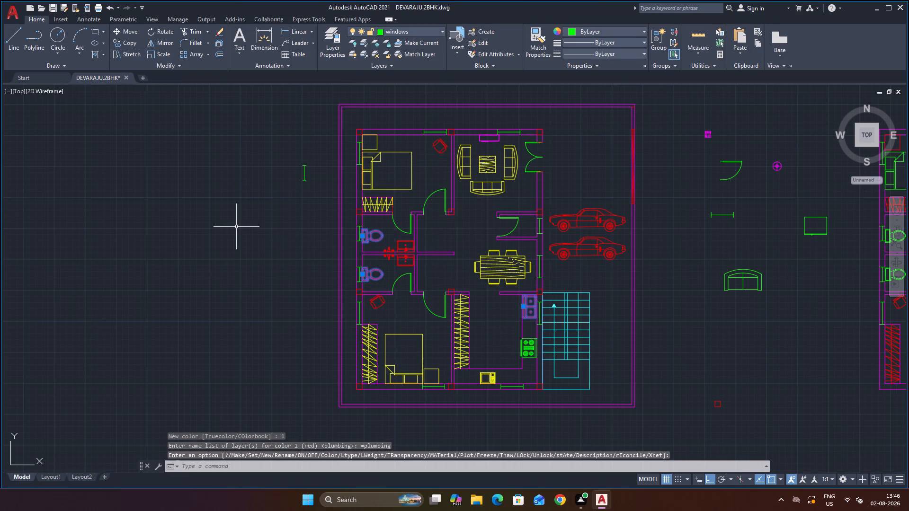
pyautogui.press('Escape')
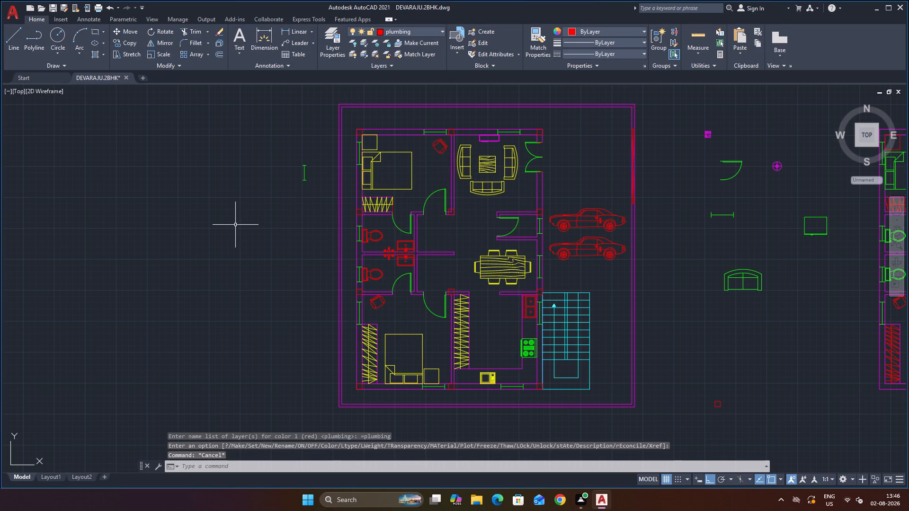
# Save the drawing.
pyautogui.hotkey('ctrl', 's')
pyautogui.hotkey('ctrl', 's')
pyautogui.hotkey('ctrl', 's')
pyautogui.hotkey('ctrl', 's')
pyautogui.hotkey('ctrl', 's')
pyautogui.hotkey('ctrl', 's')
pyautogui.hotkey('ctrl', 's')
pyautogui.hotkey('ctrl', 's')
pyautogui.hotkey('ctrl', 's')
pyautogui.hotkey('ctrl', 's')
pyautogui.hotkey('ctrl', 's')
pyautogui.hotkey('ctrl', 's')
pyautogui.hotkey('ctrl', 's')
pyautogui.hotkey('ctrl', 's')
pyautogui.hotkey('ctrl', 's')
pyautogui.hotkey('ctrl', 's')
pyautogui.hotkey('ctrl', 's')
pyautogui.hotkey('ctrl', 's')
pyautogui.hotkey('ctrl', 's')
pyautogui.hotkey('ctrl', 's')
pyautogui.hotkey('ctrl', 's')
pyautogui.hotkey('ctrl', 's')
pyautogui.hotkey('ctrl', 's')
pyautogui.hotkey('ctrl', 's')
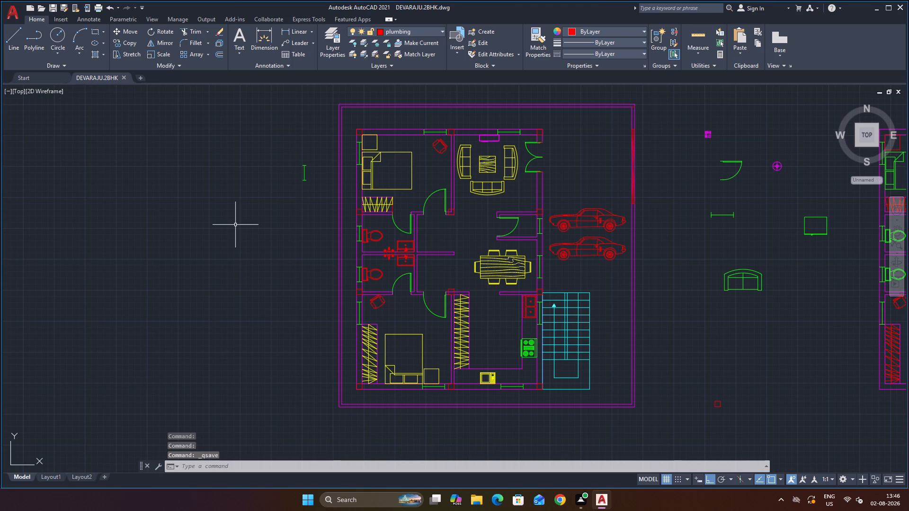
# Move the stove on the kitchen counter to the kitchen stove layer.
pyautogui.click(536, 351)
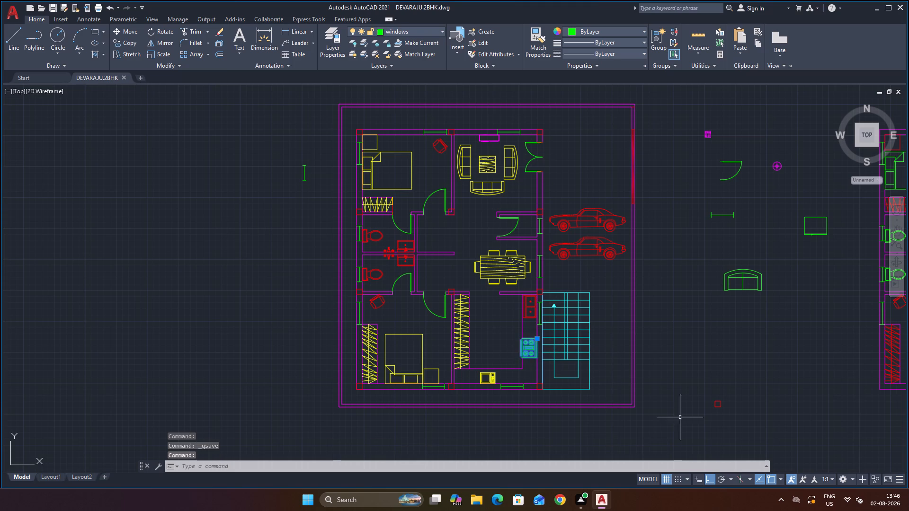
pyautogui.click(424, 31)
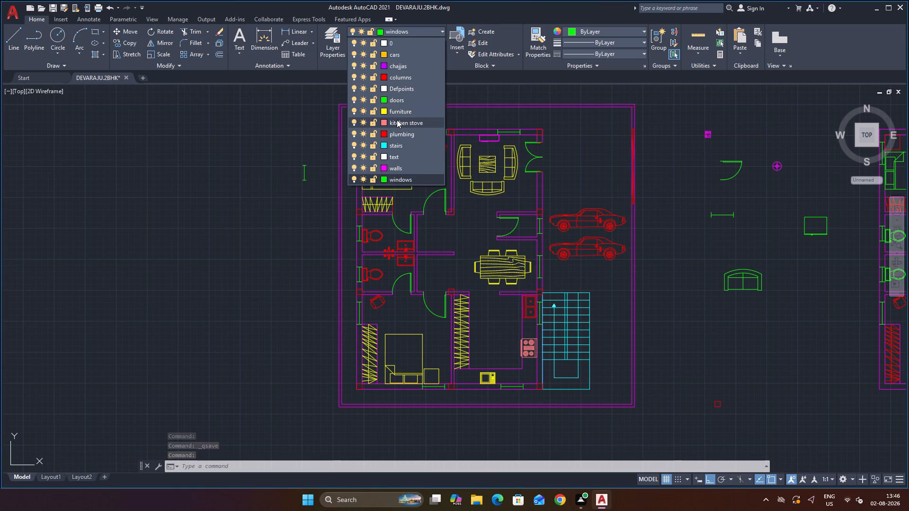
pyautogui.click(397, 120)
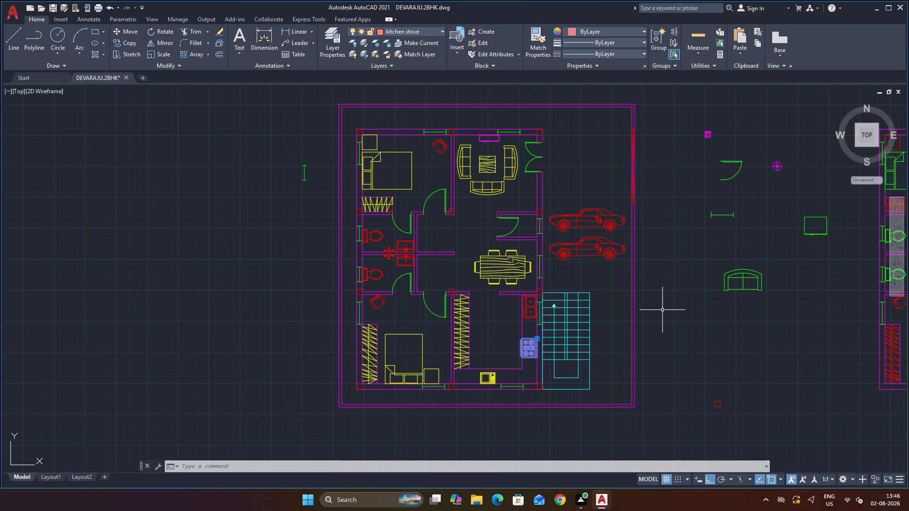
pyautogui.press('Escape')
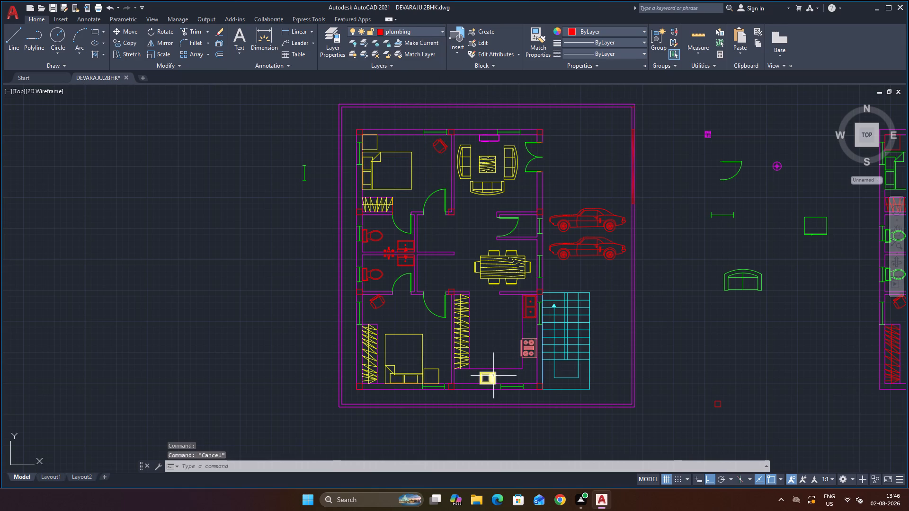
# Move the microwave on the kitchen counter to the kitchen stove layer.
pyautogui.click(493, 376)
pyautogui.click(405, 29)
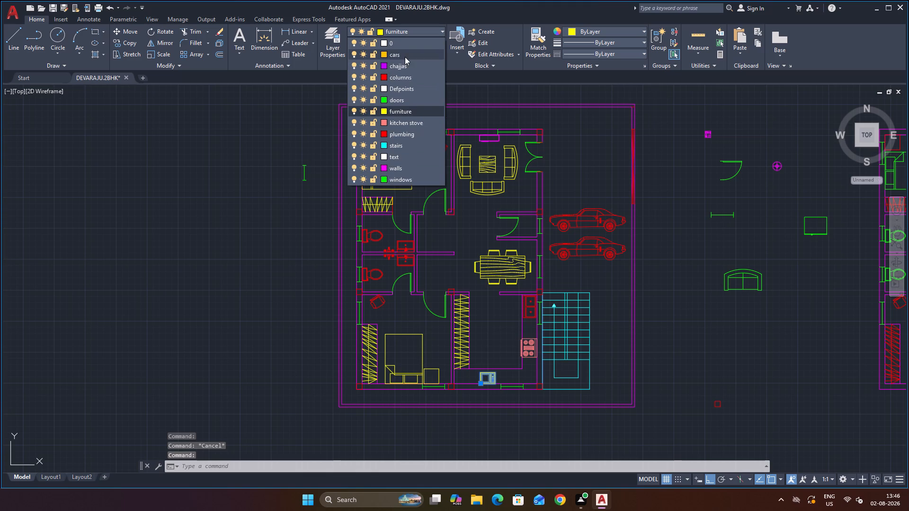
pyautogui.click(386, 118)
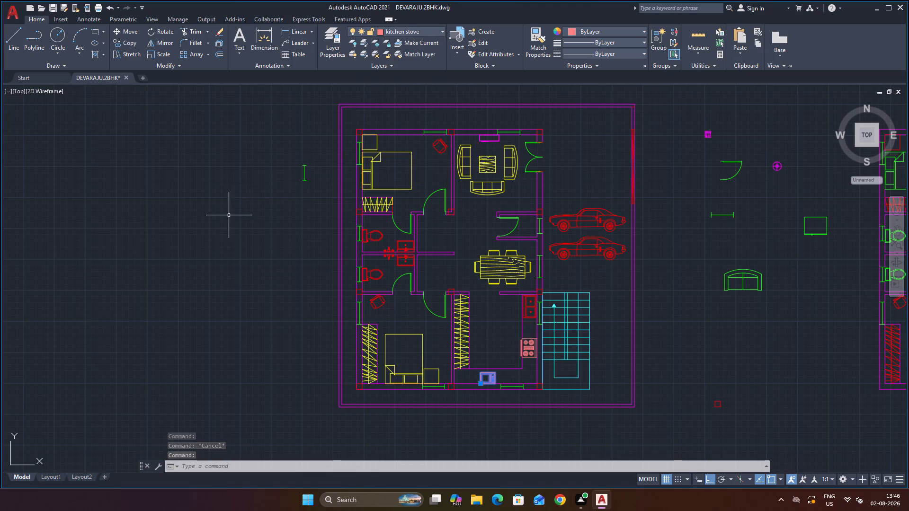
# Save the drawing.
pyautogui.hotkey('ctrl', 's')
pyautogui.hotkey('ctrl', 's')
pyautogui.hotkey('ctrl', 's')
pyautogui.hotkey('ctrl', 's')
pyautogui.hotkey('ctrl', 's')
pyautogui.hotkey('ctrl', 's')
pyautogui.hotkey('ctrl', 's')
pyautogui.hotkey('ctrl', 's')
pyautogui.hotkey('ctrl', 's')
pyautogui.hotkey('ctrl', 's')
pyautogui.hotkey('ctrl', 's')
pyautogui.hotkey('ctrl', 's')
pyautogui.hotkey('ctrl', 's')
pyautogui.hotkey('ctrl', 's')
pyautogui.hotkey('ctrl', 's')
pyautogui.hotkey('ctrl', 's')
pyautogui.hotkey('ctrl', 's')
pyautogui.hotkey('ctrl', 's')
pyautogui.hotkey('ctrl', 's')
pyautogui.hotkey('ctrl', 's')
pyautogui.hotkey('ctrl', 's')
pyautogui.hotkey('ctrl', 's')
pyautogui.hotkey('ctrl', 's')
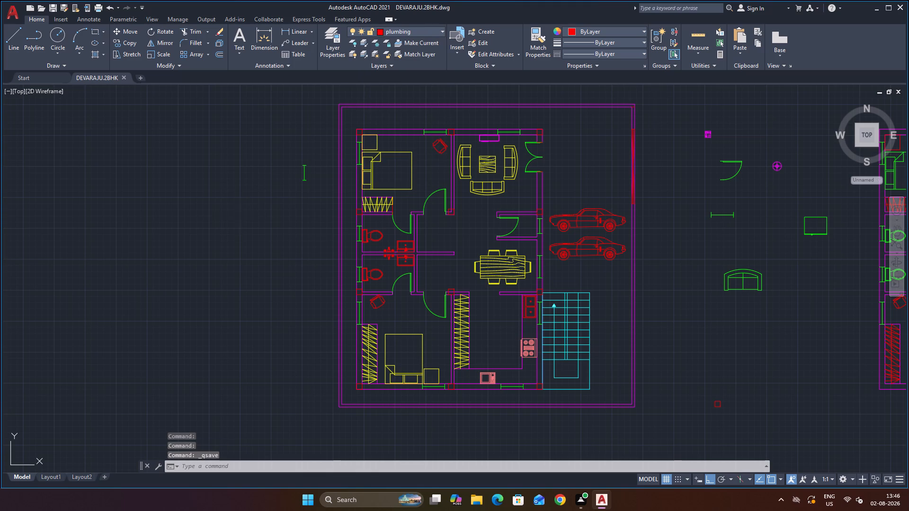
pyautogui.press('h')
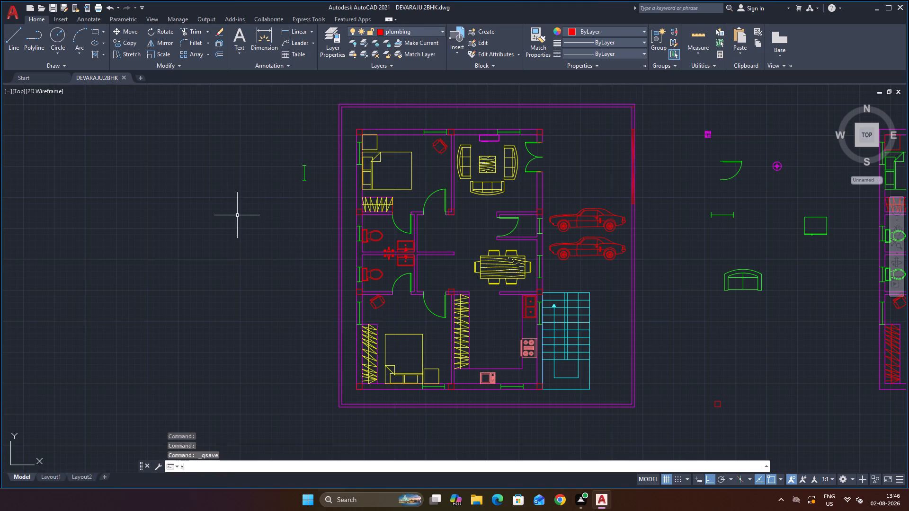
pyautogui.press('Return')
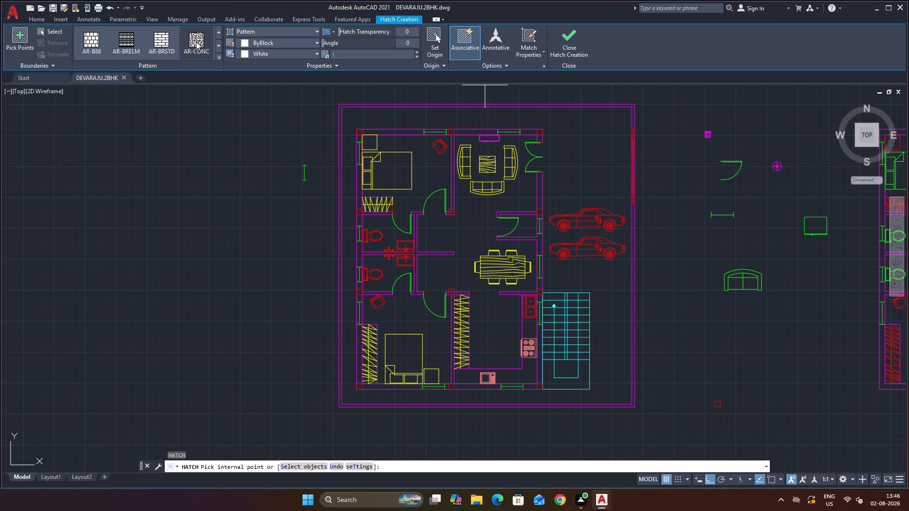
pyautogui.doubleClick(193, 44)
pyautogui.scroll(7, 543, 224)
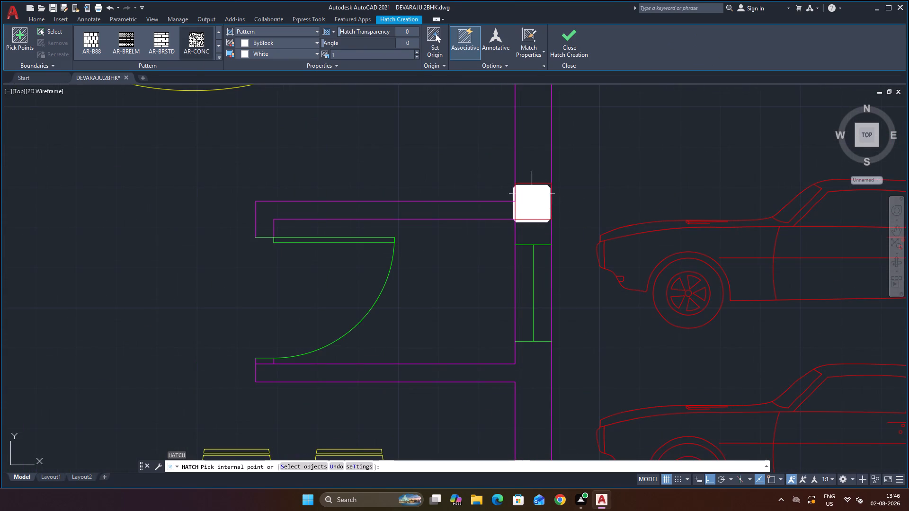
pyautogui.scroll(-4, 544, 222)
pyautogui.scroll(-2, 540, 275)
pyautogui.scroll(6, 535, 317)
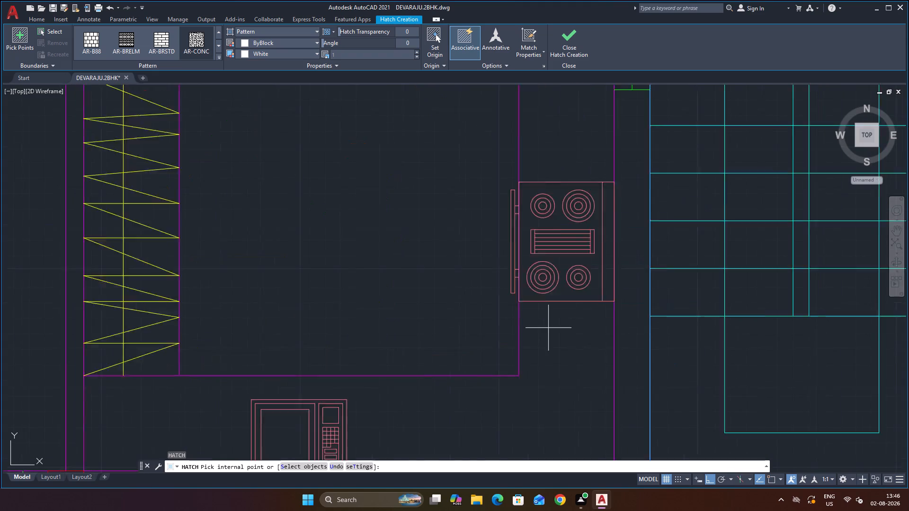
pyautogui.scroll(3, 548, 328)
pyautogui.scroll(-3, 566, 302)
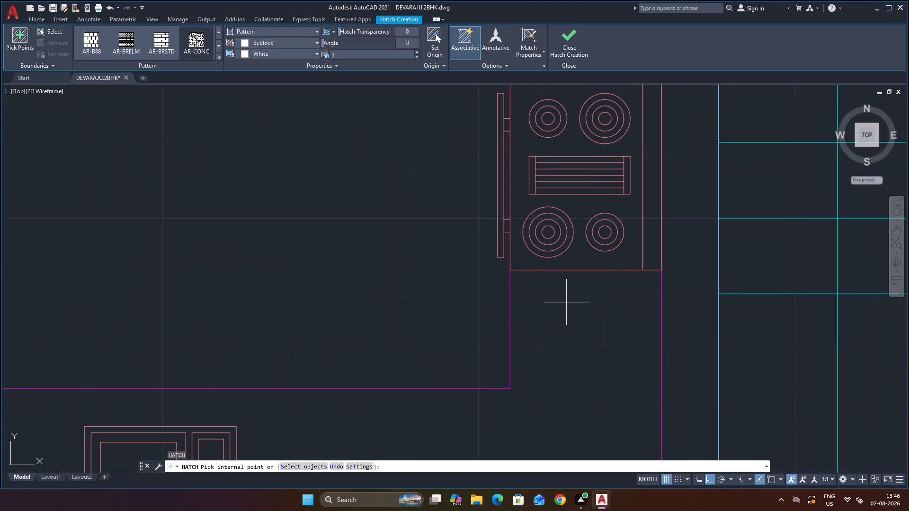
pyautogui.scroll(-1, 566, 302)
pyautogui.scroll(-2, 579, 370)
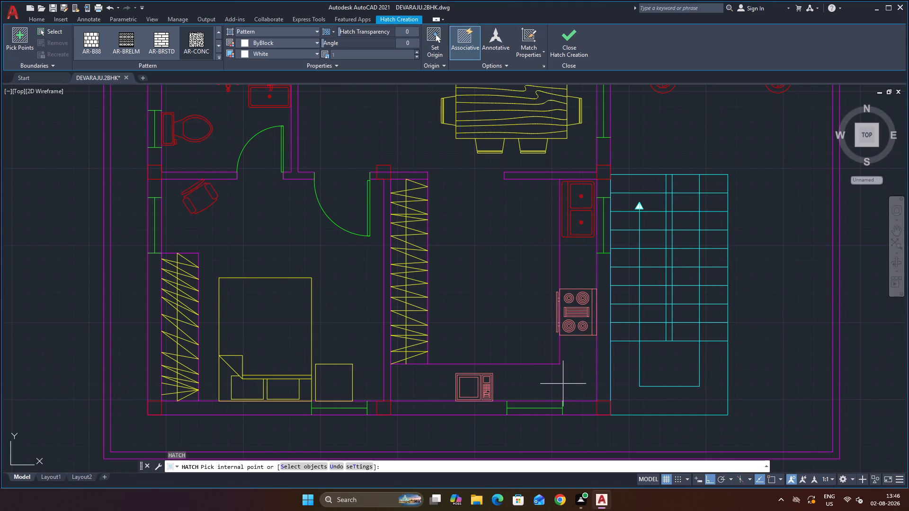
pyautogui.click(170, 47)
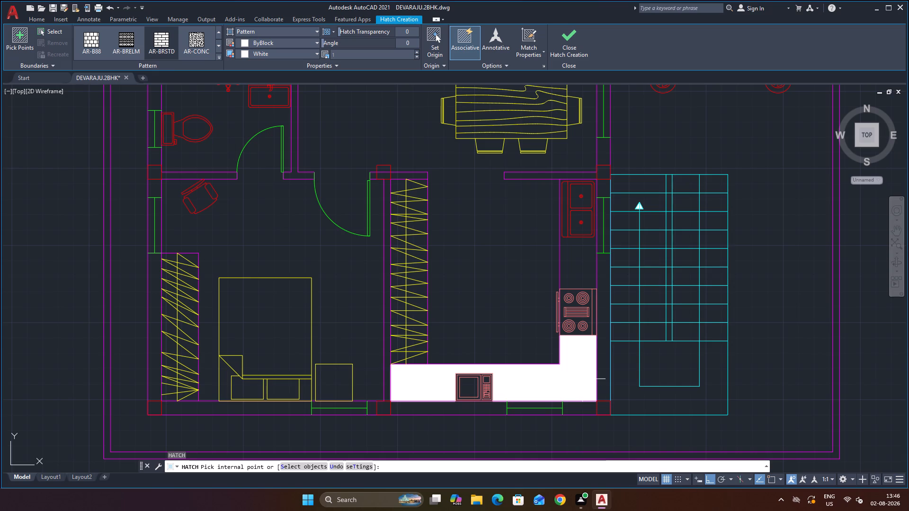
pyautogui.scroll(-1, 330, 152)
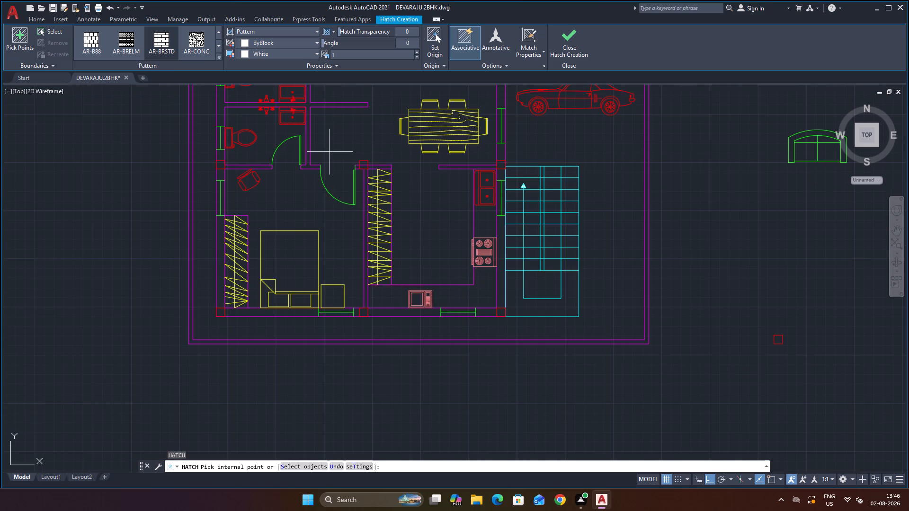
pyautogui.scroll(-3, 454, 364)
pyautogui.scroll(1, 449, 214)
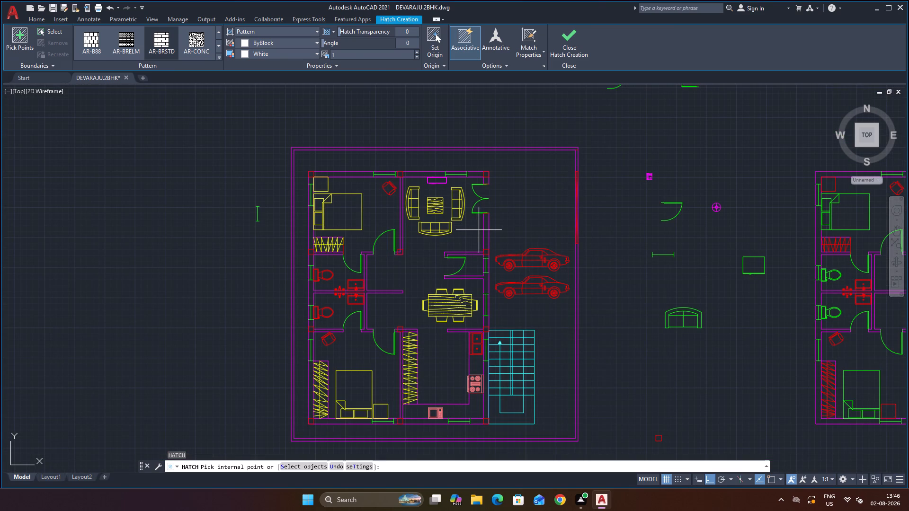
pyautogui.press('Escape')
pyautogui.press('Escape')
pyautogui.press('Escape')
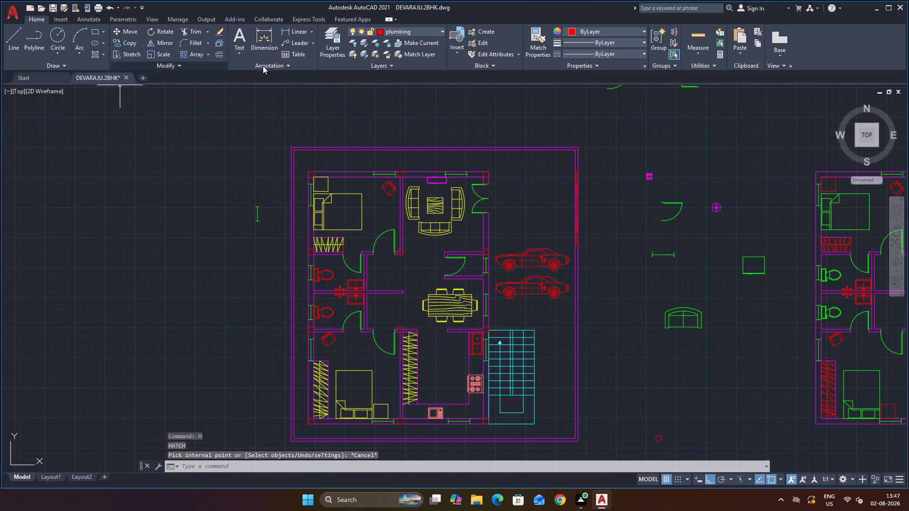
# Move the chairs in both bedrooms to the furniture layer, keeping its colour yellow.
pyautogui.click(387, 184)
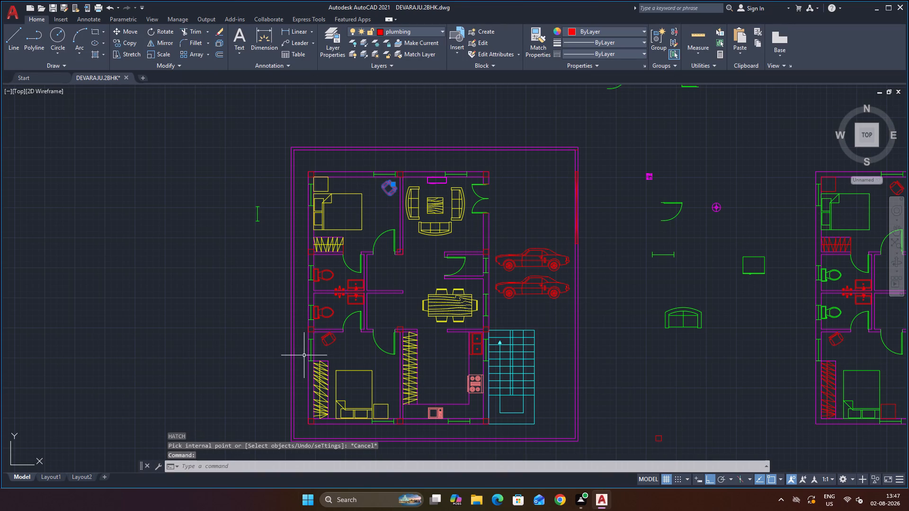
pyautogui.click(323, 338)
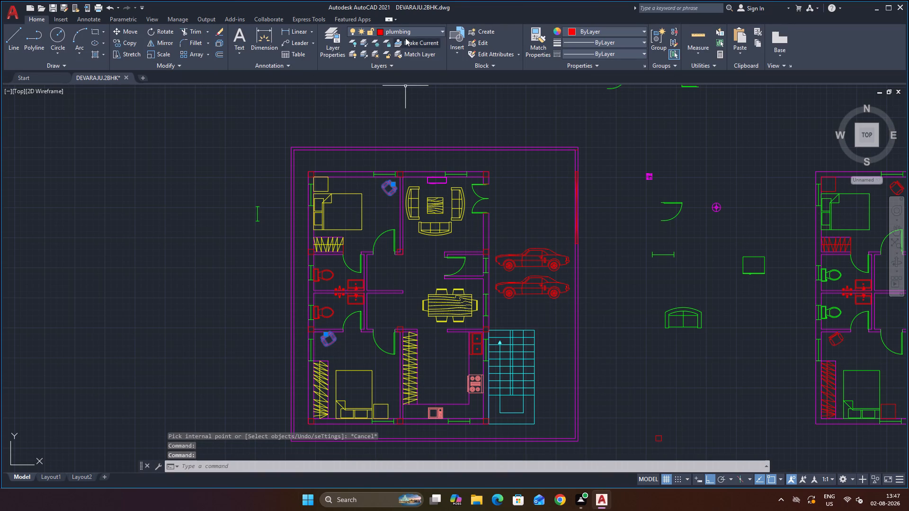
pyautogui.click(407, 32)
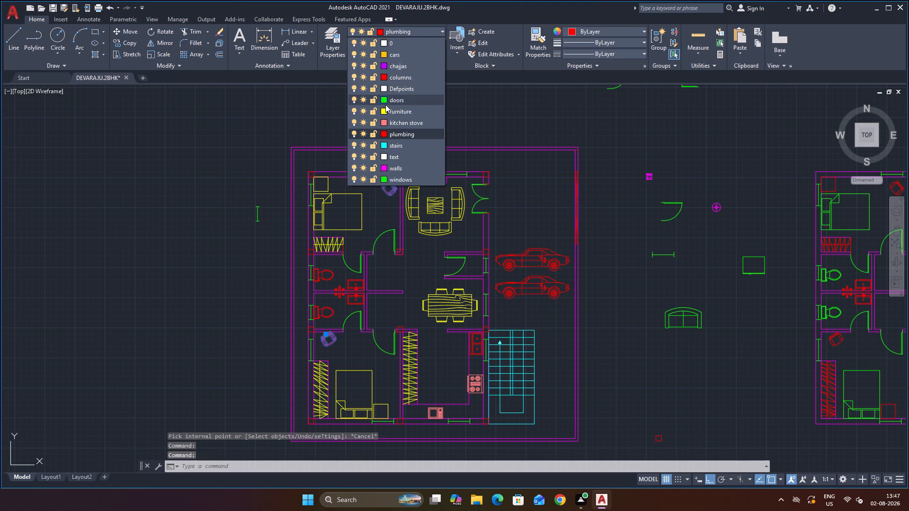
pyautogui.click(385, 109)
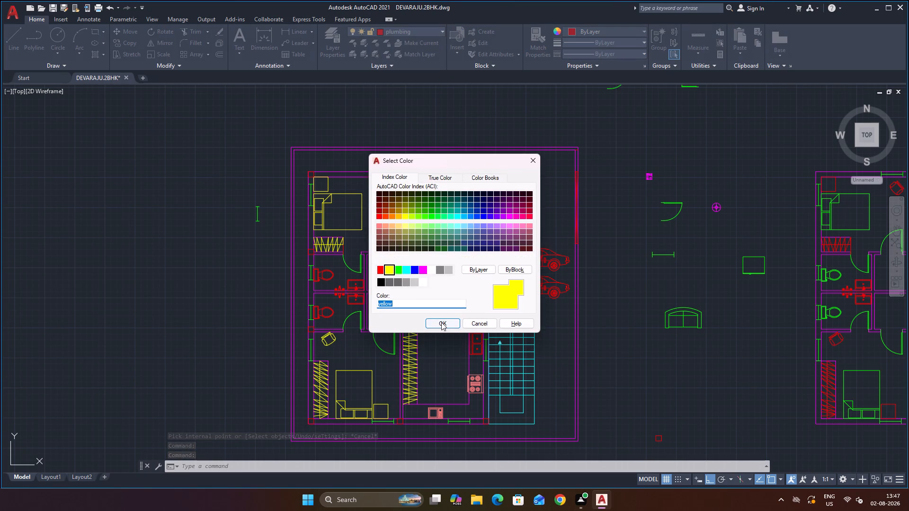
pyautogui.click(441, 322)
pyautogui.press('Escape')
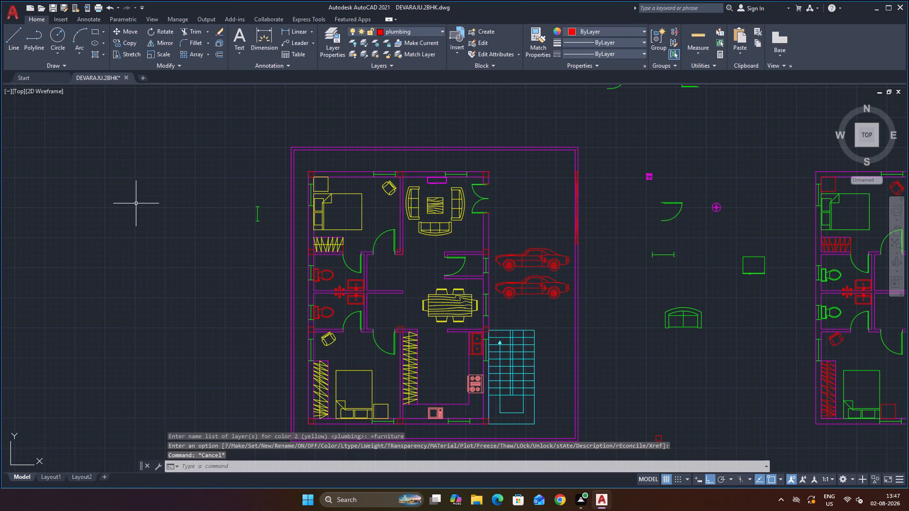
# Save the drawing.
pyautogui.hotkey('ctrl', 's')
pyautogui.hotkey('ctrl', 's')
pyautogui.hotkey('ctrl', 's')
pyautogui.hotkey('ctrl', 's')
pyautogui.hotkey('ctrl', 's')
pyautogui.hotkey('ctrl', 's')
pyautogui.hotkey('ctrl', 's')
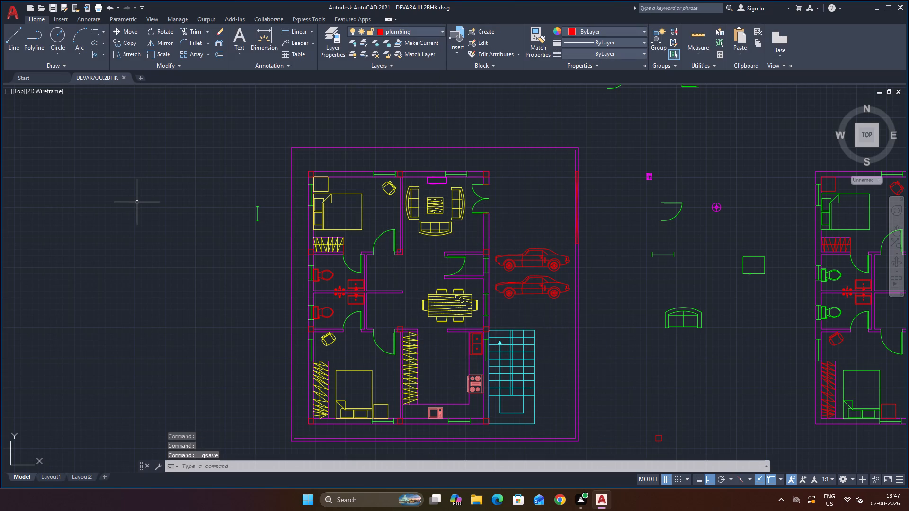
pyautogui.hotkey('ctrl', 's')
pyautogui.hotkey('ctrl', 's')
pyautogui.hotkey('ctrl', 's')
pyautogui.hotkey('ctrl', 's')
pyautogui.hotkey('ctrl', 's')
pyautogui.hotkey('ctrl', 's')
# Move the two cars in the parking area to the cars layer, keeping its colour 40.
pyautogui.scroll(-2, 142, 212)
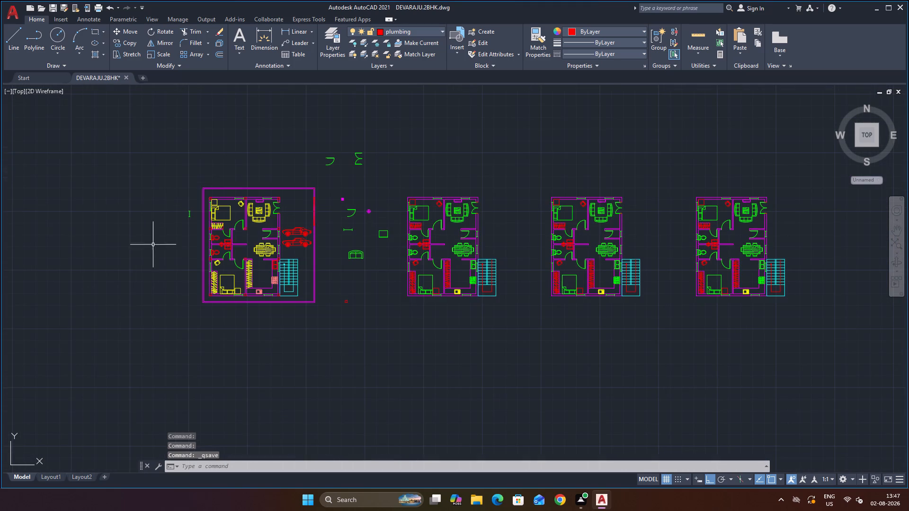
pyautogui.scroll(3, 216, 294)
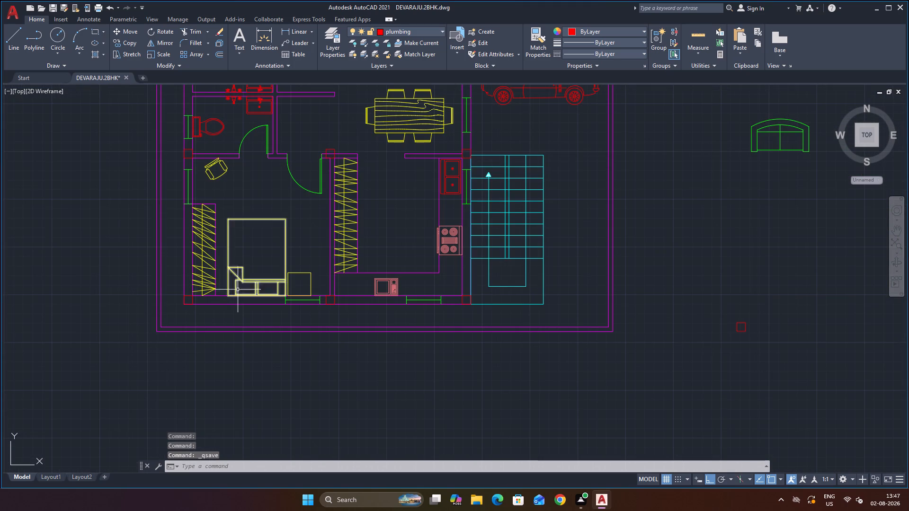
pyautogui.scroll(-2, 257, 268)
pyautogui.scroll(2, 253, 164)
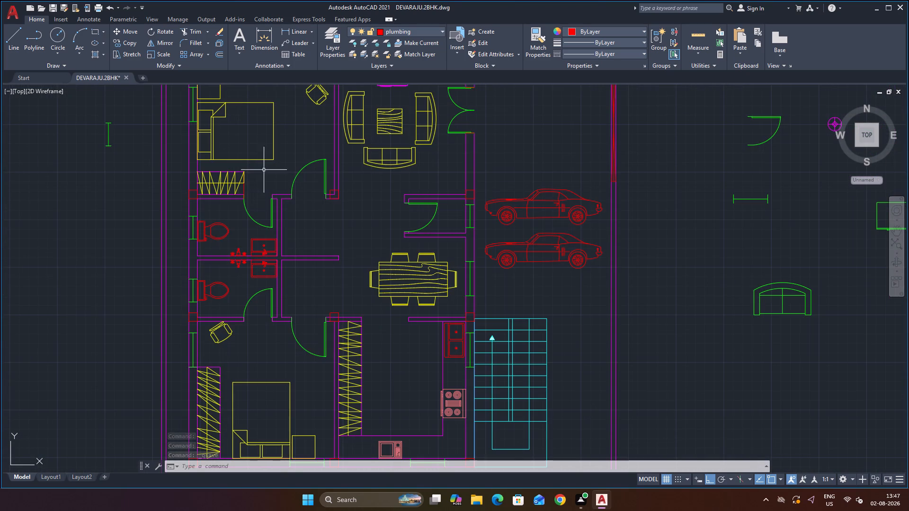
pyautogui.scroll(-2, 349, 335)
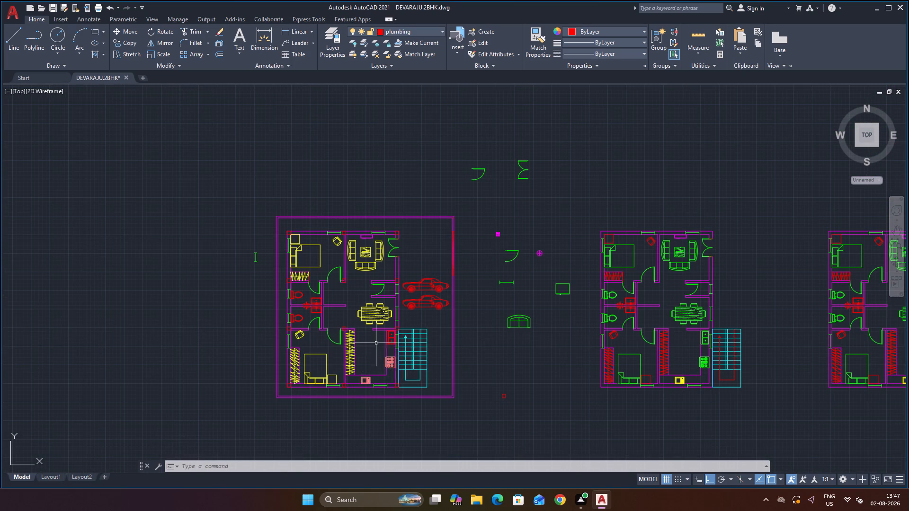
pyautogui.scroll(1, 393, 353)
pyautogui.scroll(-1, 474, 316)
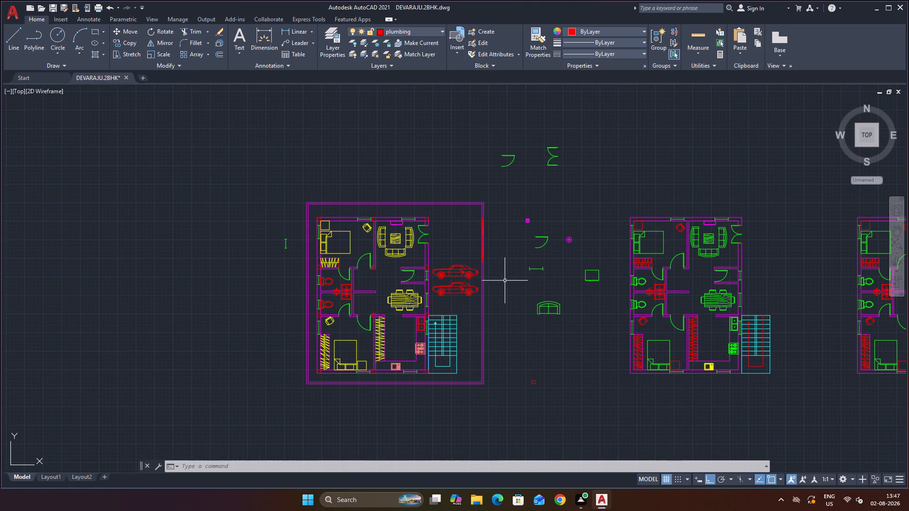
pyautogui.click(462, 250)
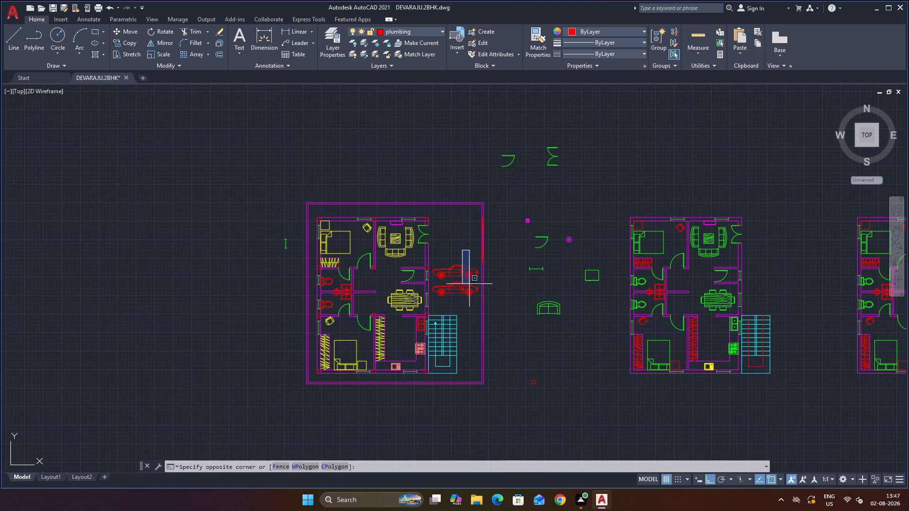
pyautogui.click(454, 308)
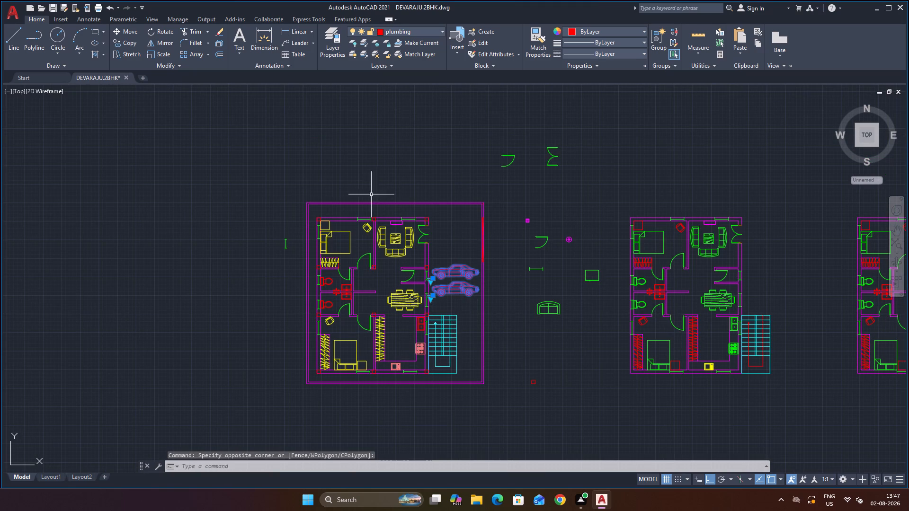
pyautogui.click(401, 31)
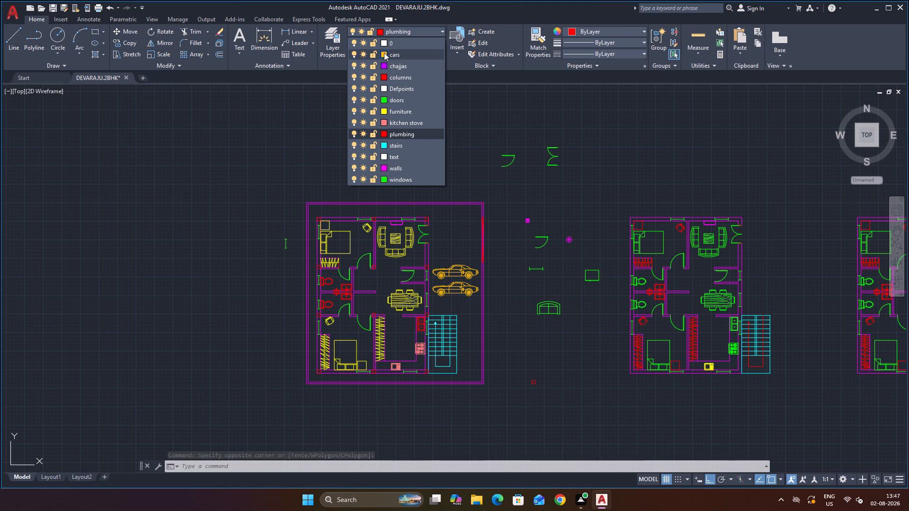
pyautogui.click(384, 53)
pyautogui.click(434, 320)
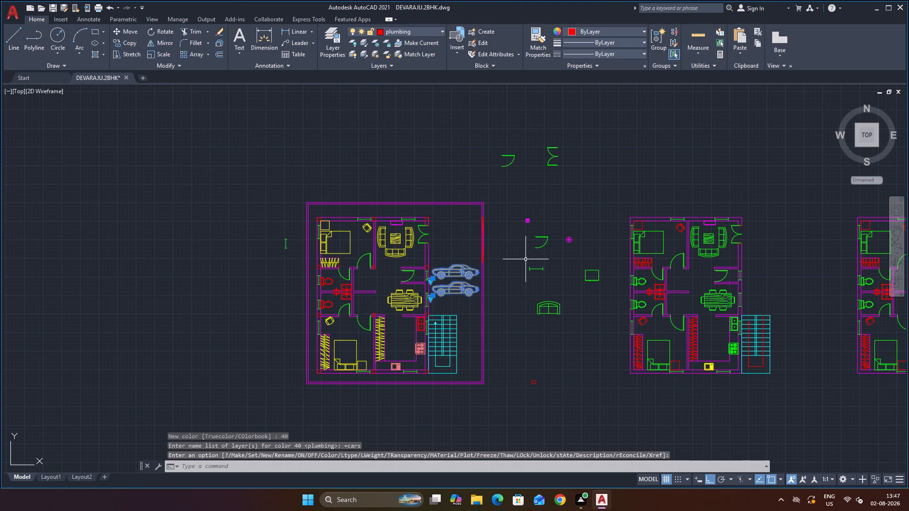
pyautogui.press('Escape')
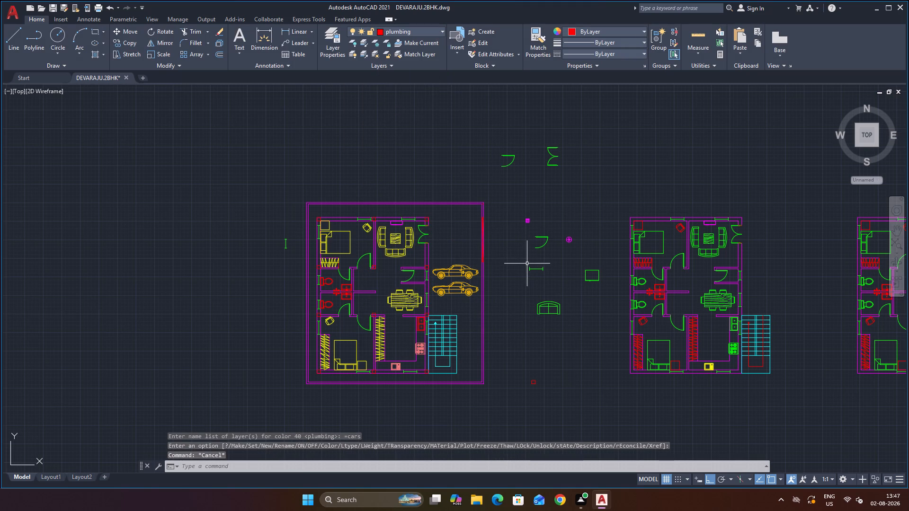
# Save the drawing.
pyautogui.hotkey('ctrl', 's')
pyautogui.hotkey('ctrl', 's')
pyautogui.hotkey('ctrl', 's')
pyautogui.hotkey('ctrl', 's')
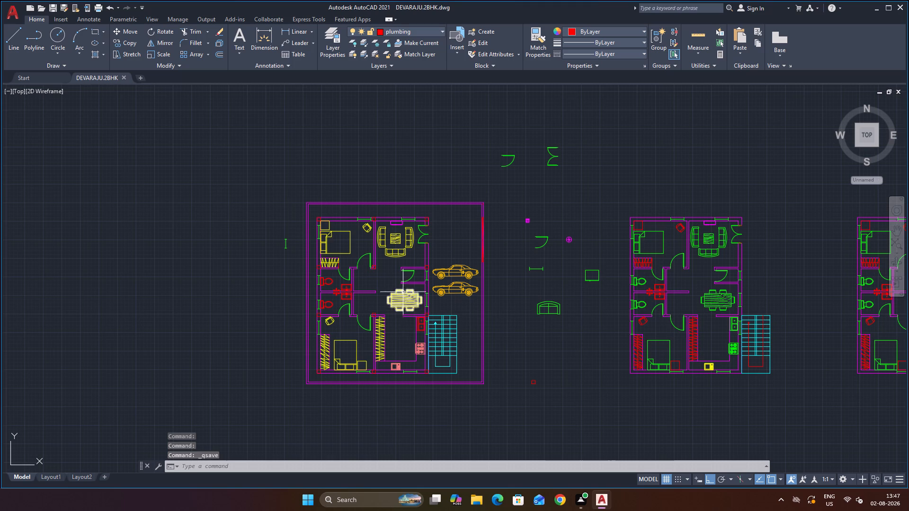
# Delete the three spare copies of the floor plan beside the main plan.
pyautogui.scroll(-4, 646, 289)
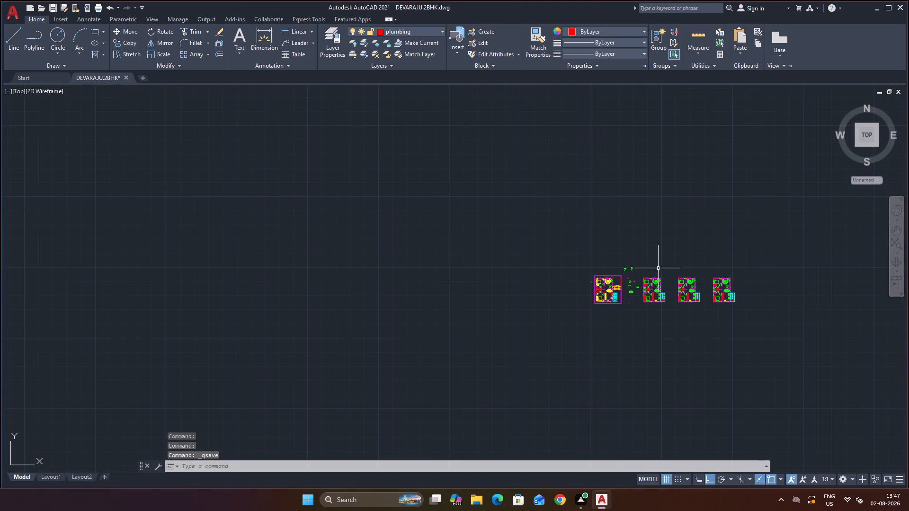
pyautogui.click(643, 274)
pyautogui.click(750, 312)
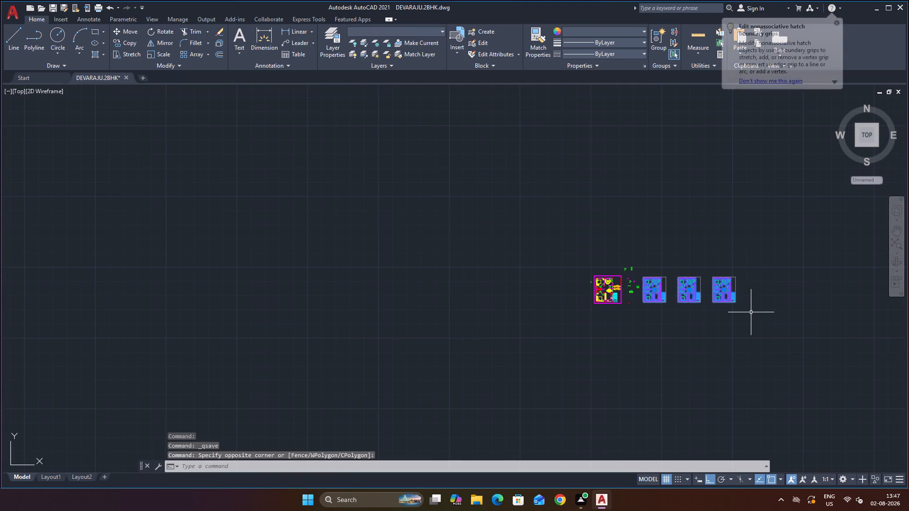
pyautogui.press('Delete')
pyautogui.scroll(3, 683, 318)
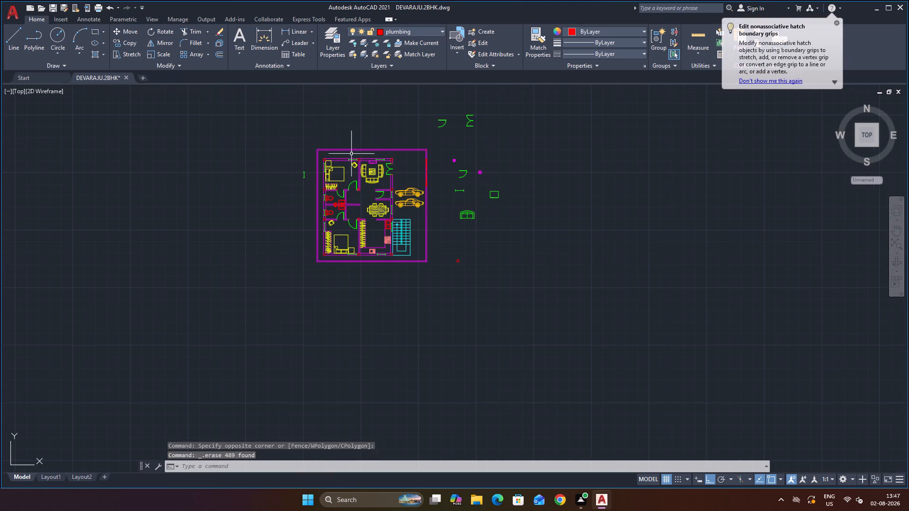
pyautogui.scroll(1, 339, 136)
pyautogui.scroll(2, 353, 187)
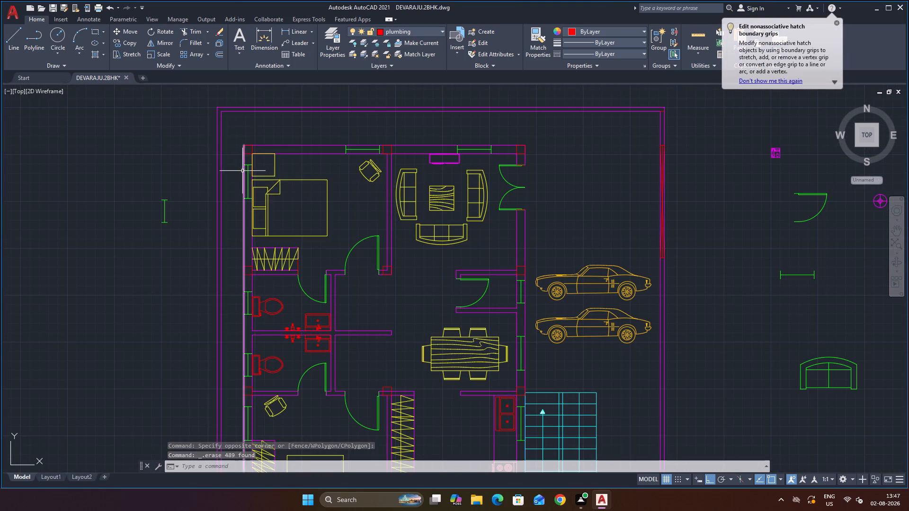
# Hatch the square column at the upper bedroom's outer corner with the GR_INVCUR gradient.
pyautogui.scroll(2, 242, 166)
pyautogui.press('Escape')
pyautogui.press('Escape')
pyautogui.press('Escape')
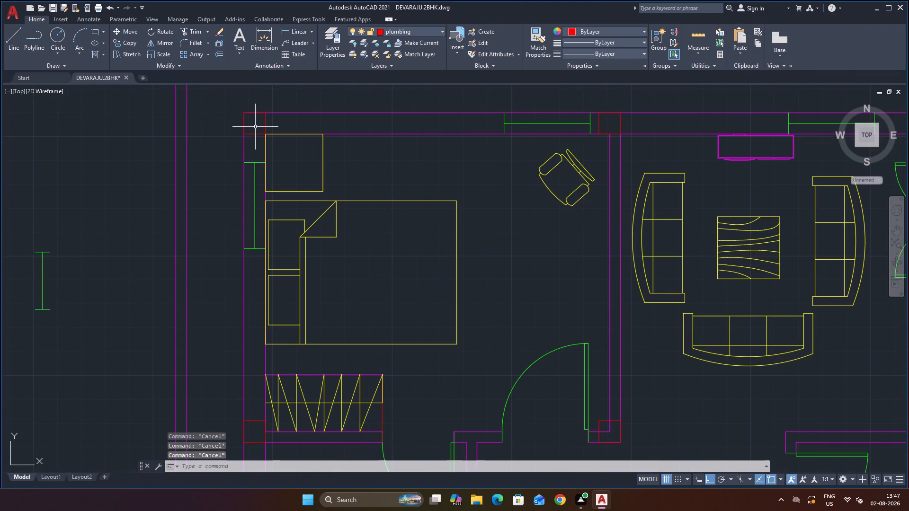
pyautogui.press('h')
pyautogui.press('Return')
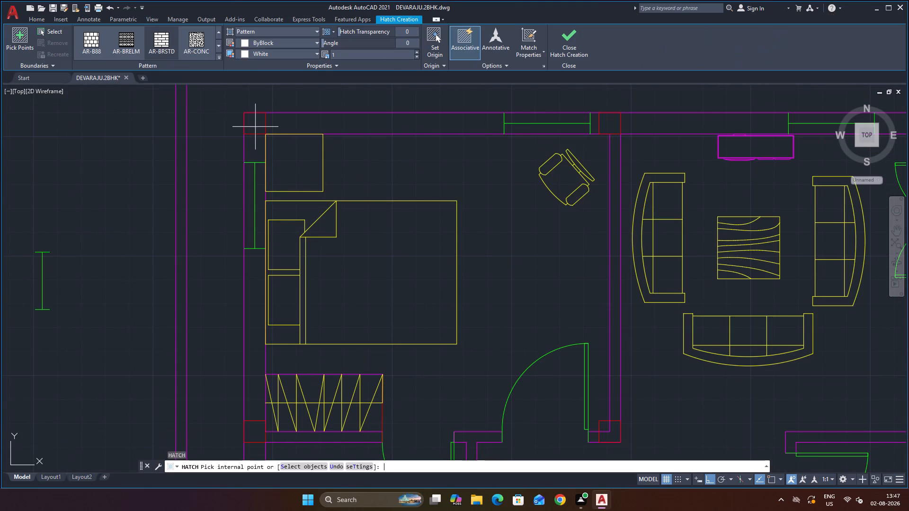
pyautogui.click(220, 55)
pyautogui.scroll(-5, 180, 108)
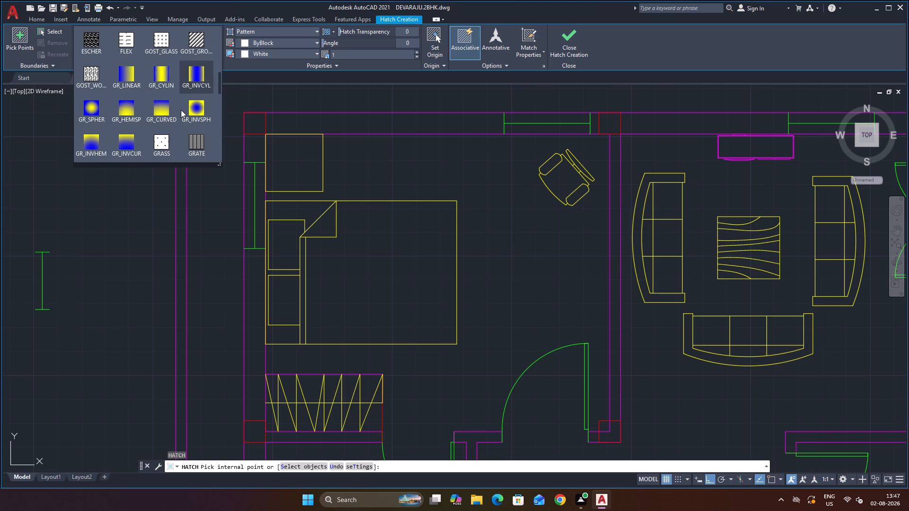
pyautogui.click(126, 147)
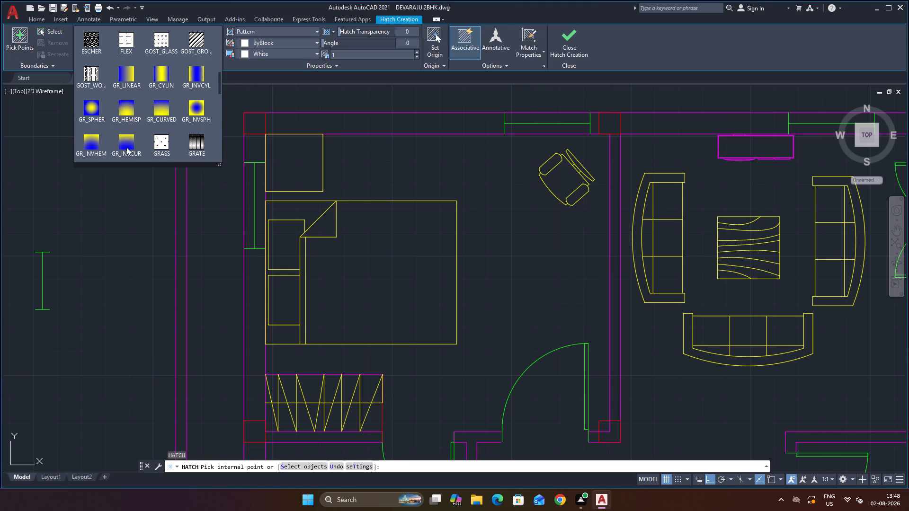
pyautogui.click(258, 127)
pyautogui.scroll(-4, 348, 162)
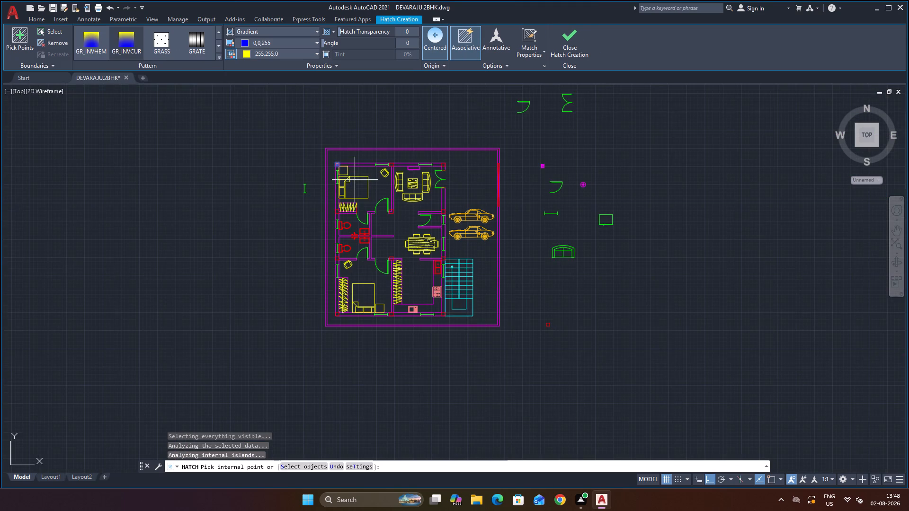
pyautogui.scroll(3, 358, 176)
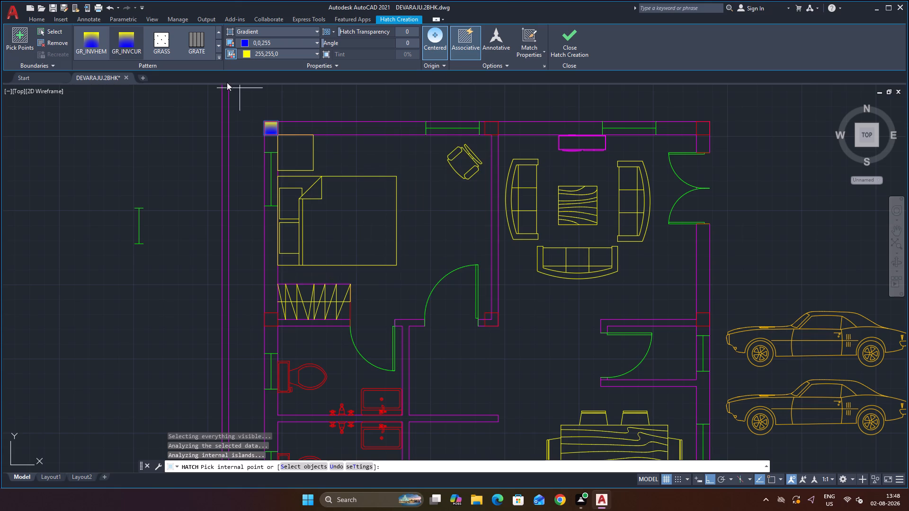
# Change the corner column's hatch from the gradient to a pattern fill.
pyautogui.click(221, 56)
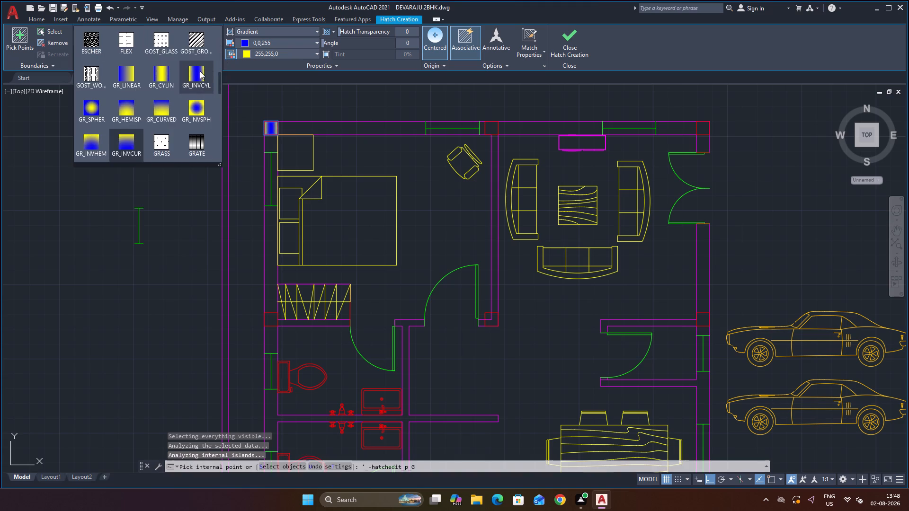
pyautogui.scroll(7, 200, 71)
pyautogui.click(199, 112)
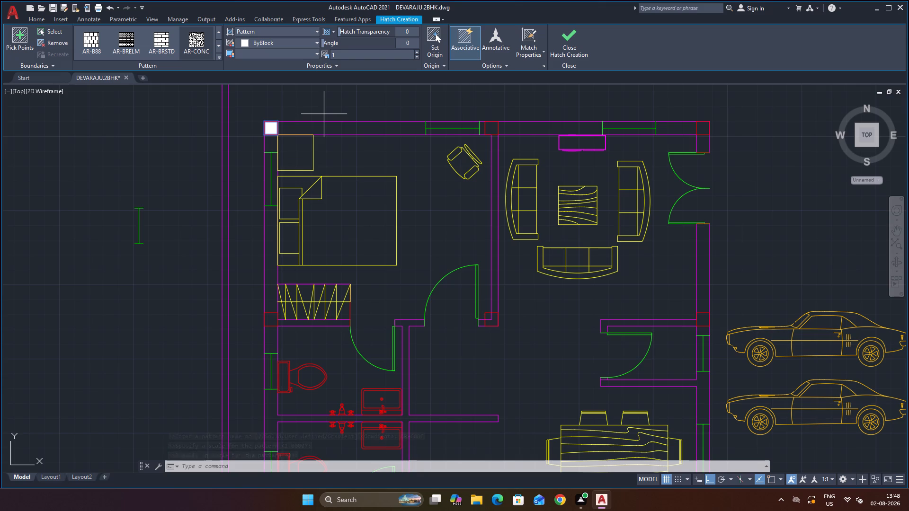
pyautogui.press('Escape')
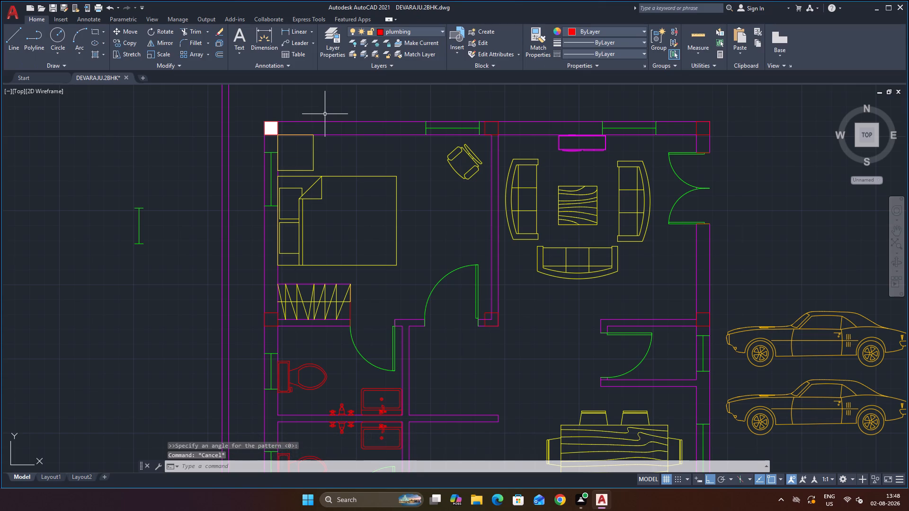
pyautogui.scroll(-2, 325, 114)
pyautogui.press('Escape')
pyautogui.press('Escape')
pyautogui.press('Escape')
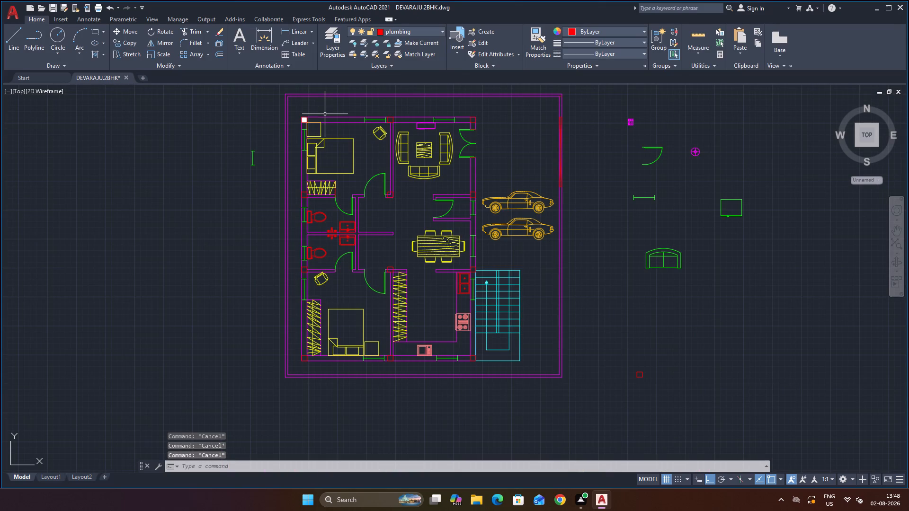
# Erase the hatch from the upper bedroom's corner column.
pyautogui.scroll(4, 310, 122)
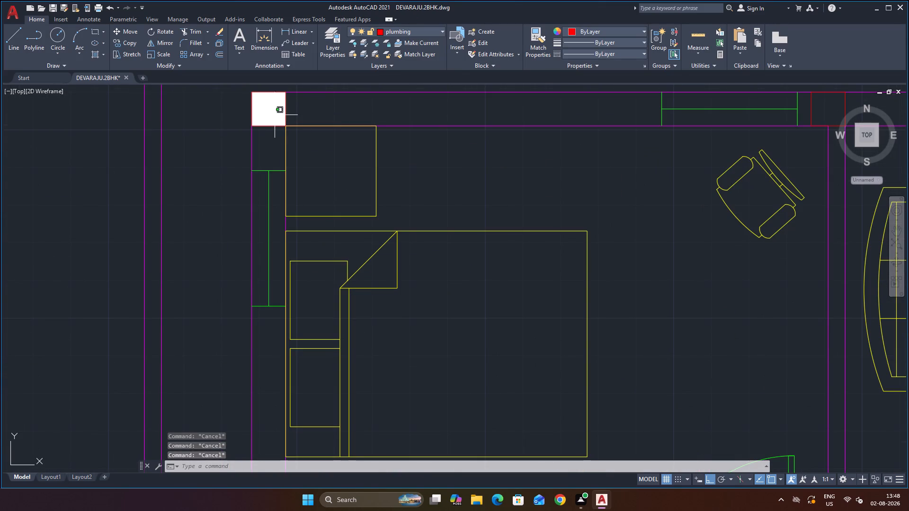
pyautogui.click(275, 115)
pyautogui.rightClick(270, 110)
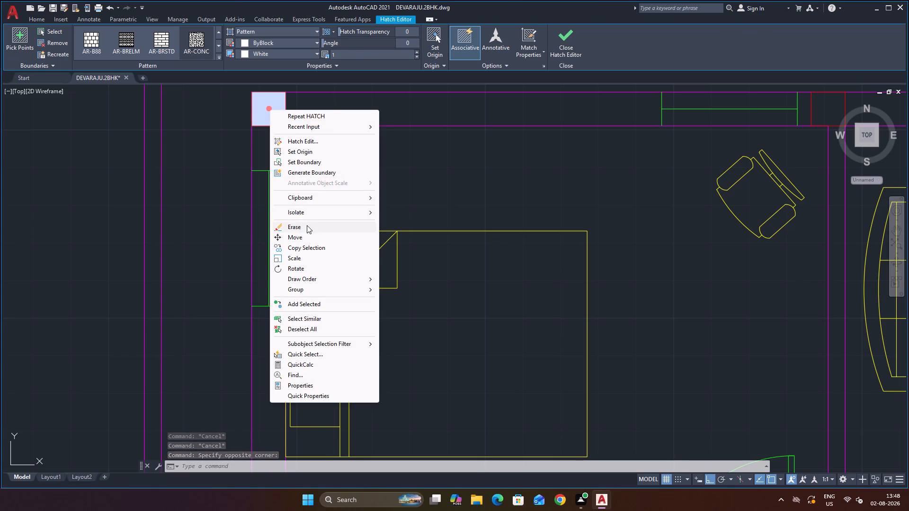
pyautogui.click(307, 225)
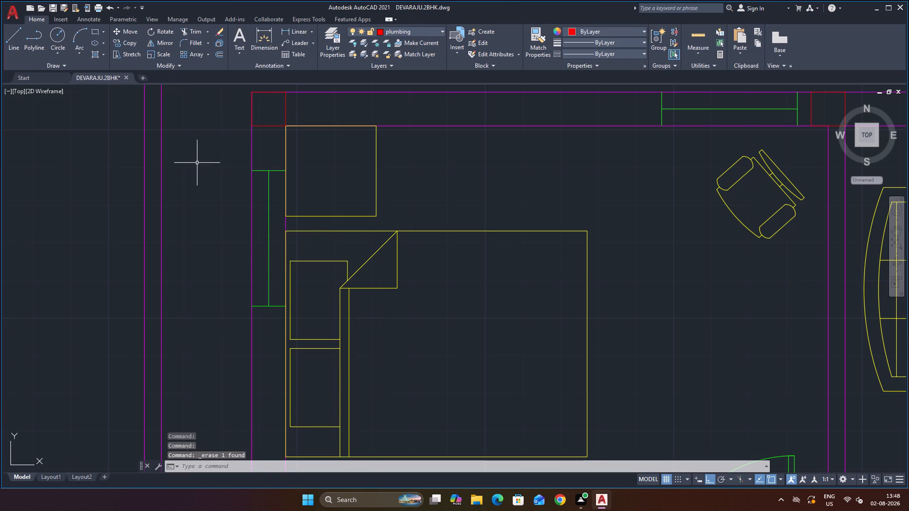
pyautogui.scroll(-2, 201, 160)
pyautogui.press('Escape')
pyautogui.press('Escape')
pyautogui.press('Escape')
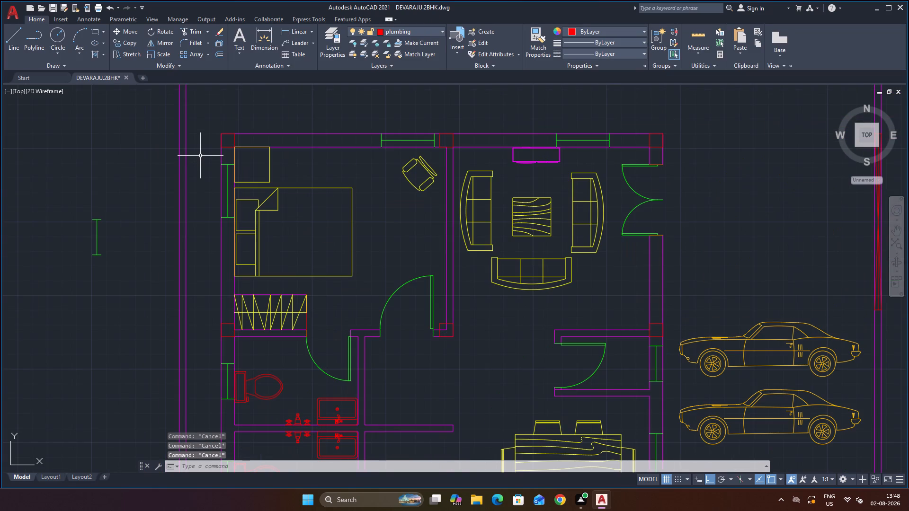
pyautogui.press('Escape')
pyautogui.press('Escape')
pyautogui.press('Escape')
# Save the drawing.
pyautogui.hotkey('ctrl', 's')
pyautogui.hotkey('ctrl', 's')
pyautogui.hotkey('ctrl', 's')
pyautogui.hotkey('ctrl', 's')
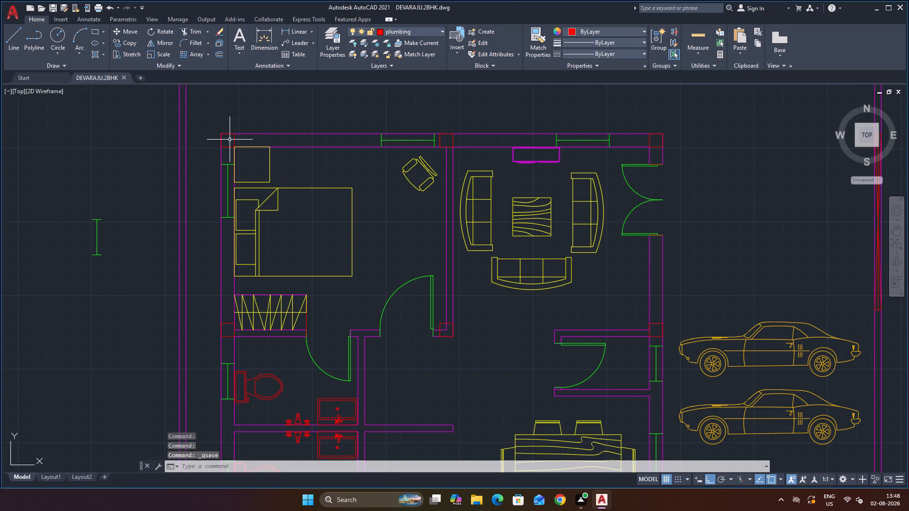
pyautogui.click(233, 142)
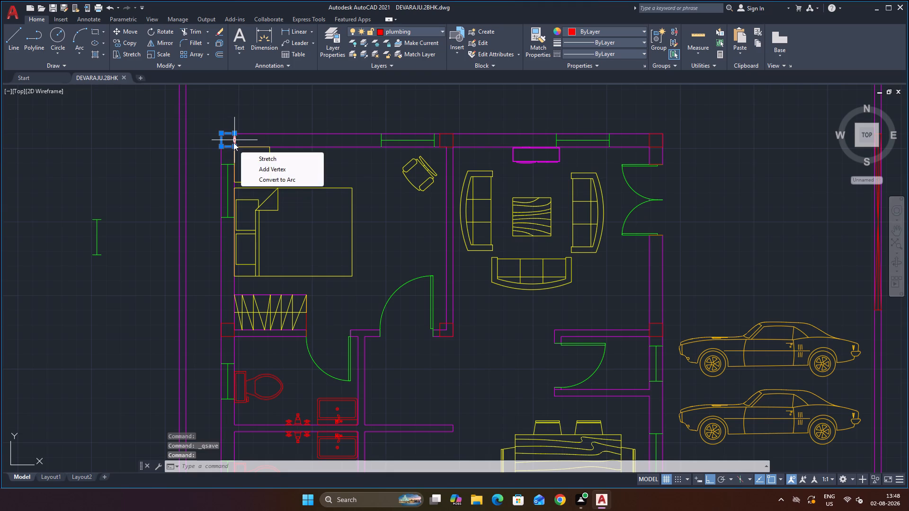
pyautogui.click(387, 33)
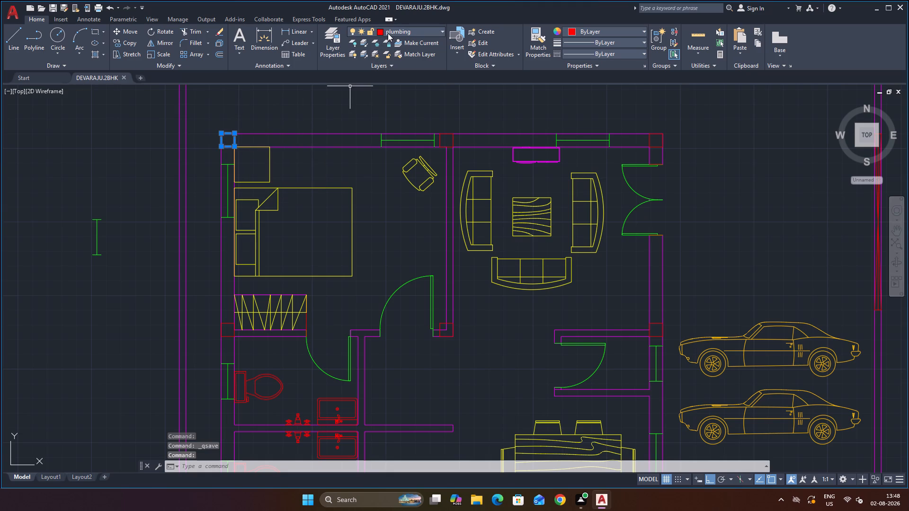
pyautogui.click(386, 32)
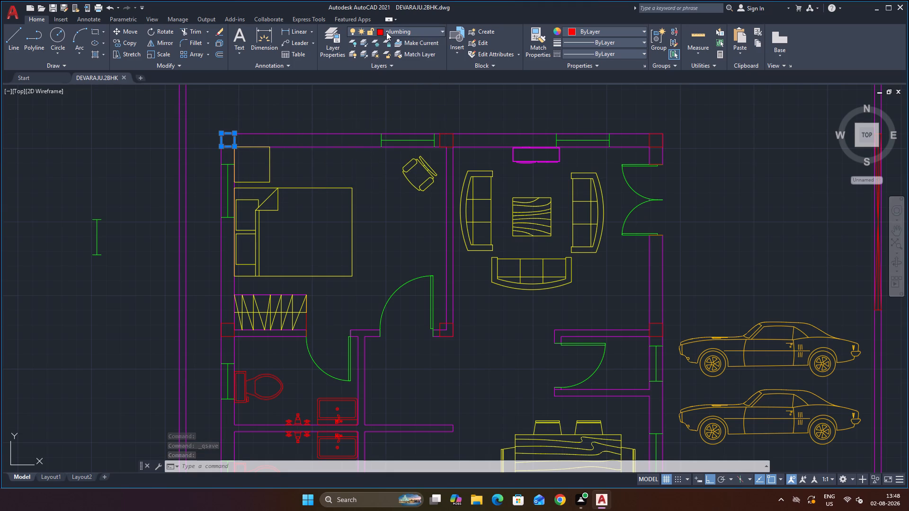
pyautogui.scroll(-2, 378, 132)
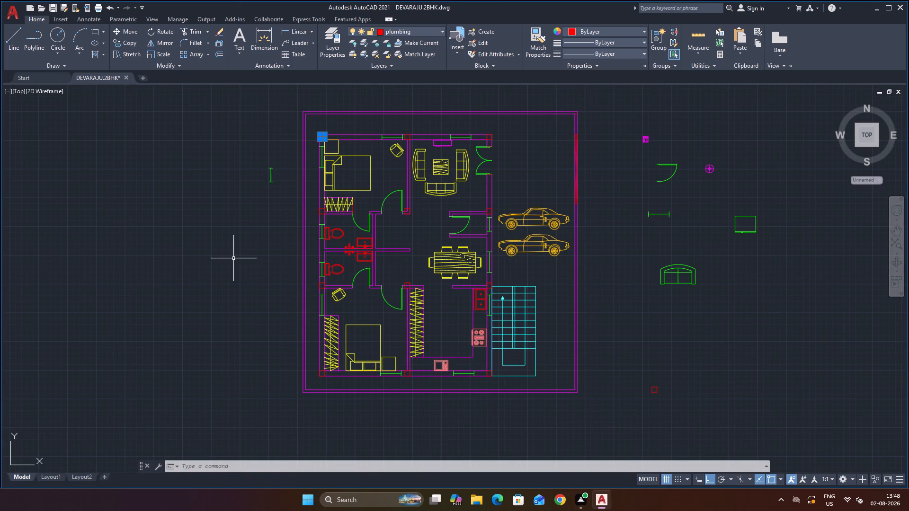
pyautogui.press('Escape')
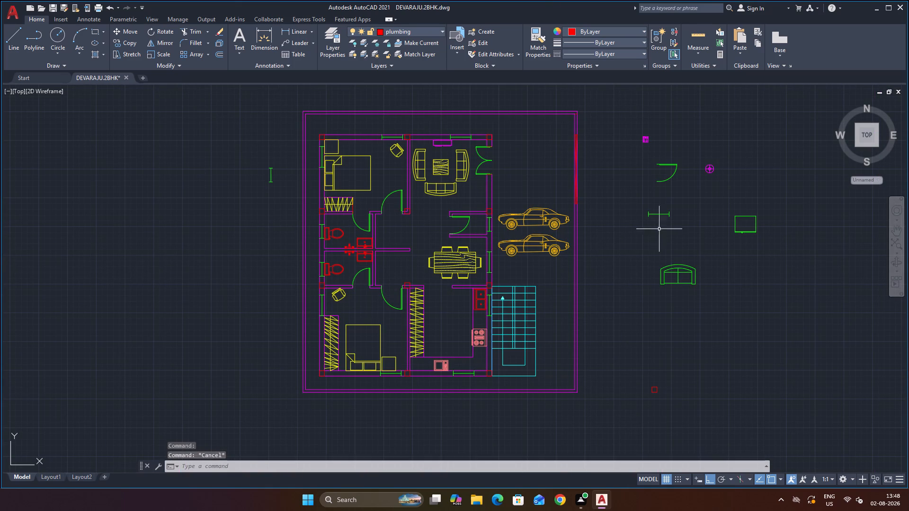
# Group the whole house plan with its fixtures, furniture and staircase, leaving out the cars and the compound wall.
pyautogui.scroll(-4, 785, 269)
pyautogui.scroll(3, 838, 270)
pyautogui.scroll(1, 486, 219)
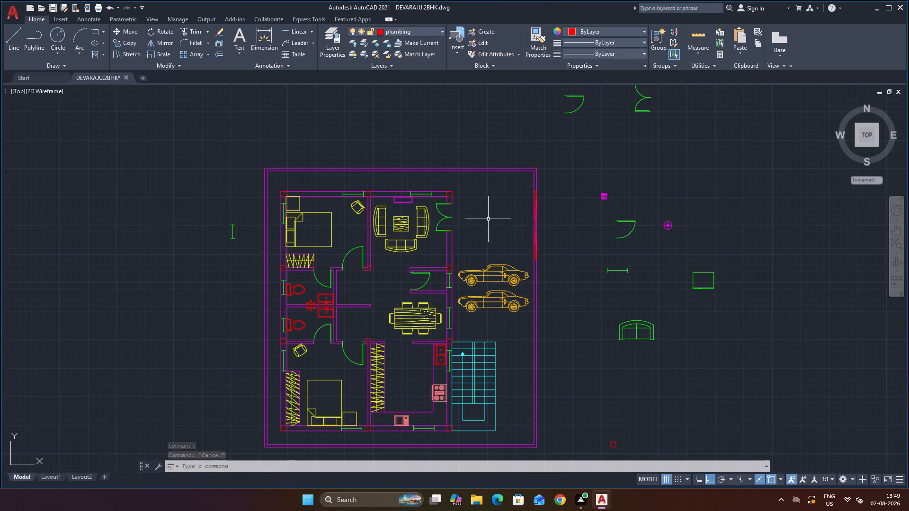
pyautogui.click(269, 179)
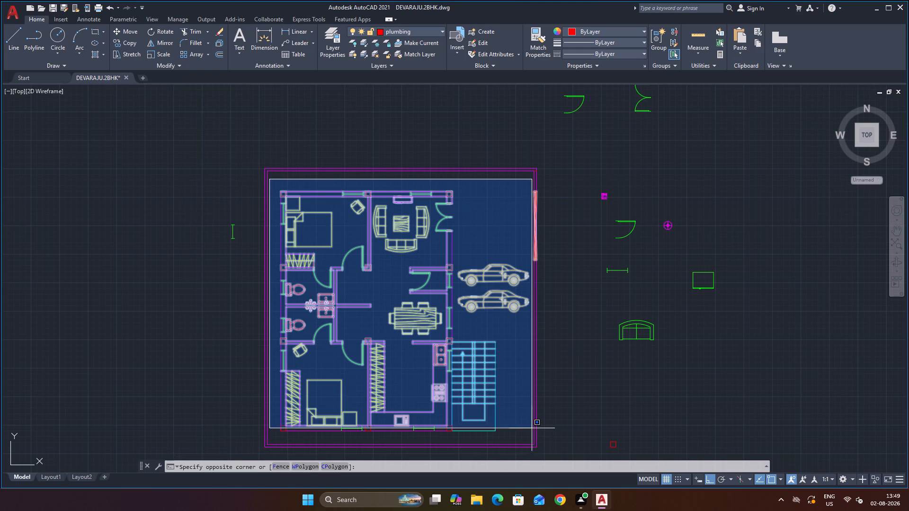
pyautogui.click(506, 439)
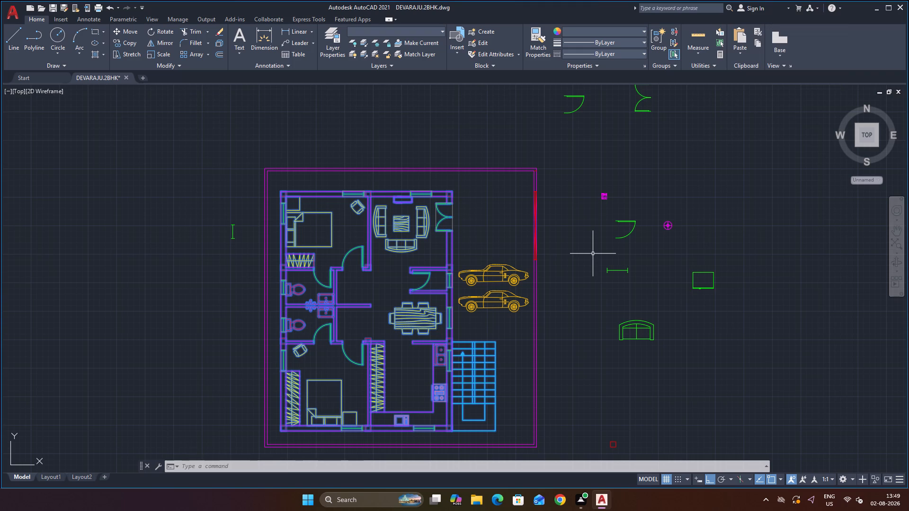
pyautogui.press('g')
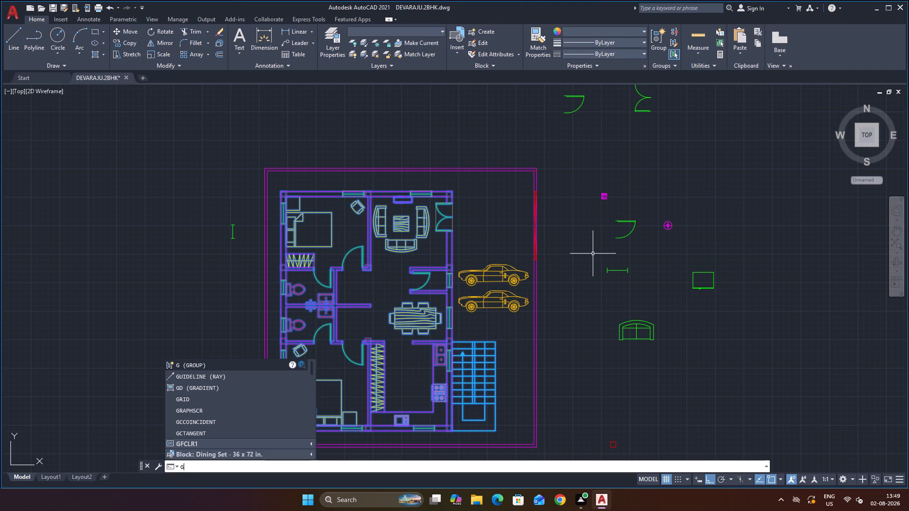
pyautogui.press('Return')
# Copy the grouped house plan about 68 feet horizontally to the right of the original, using the staircase's lower outer corner as base point.
pyautogui.scroll(-1, 652, 352)
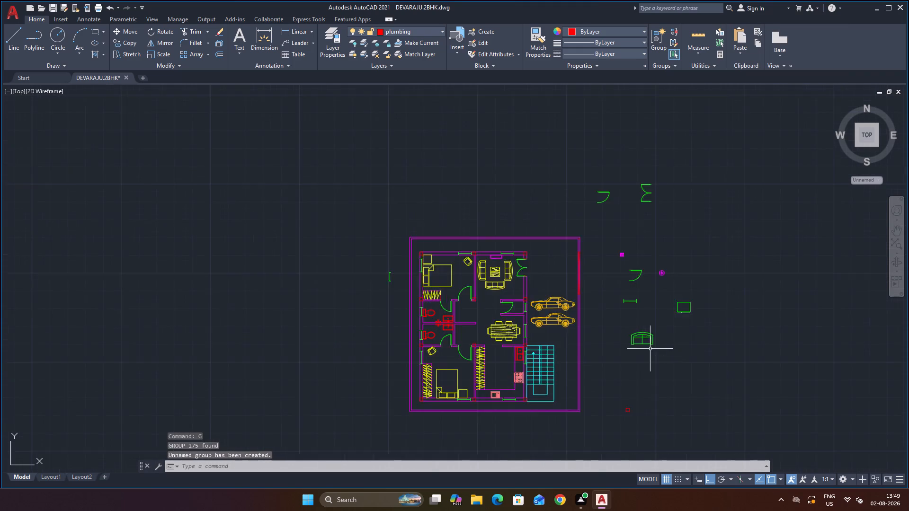
pyautogui.scroll(-1, 650, 349)
pyautogui.scroll(2, 636, 389)
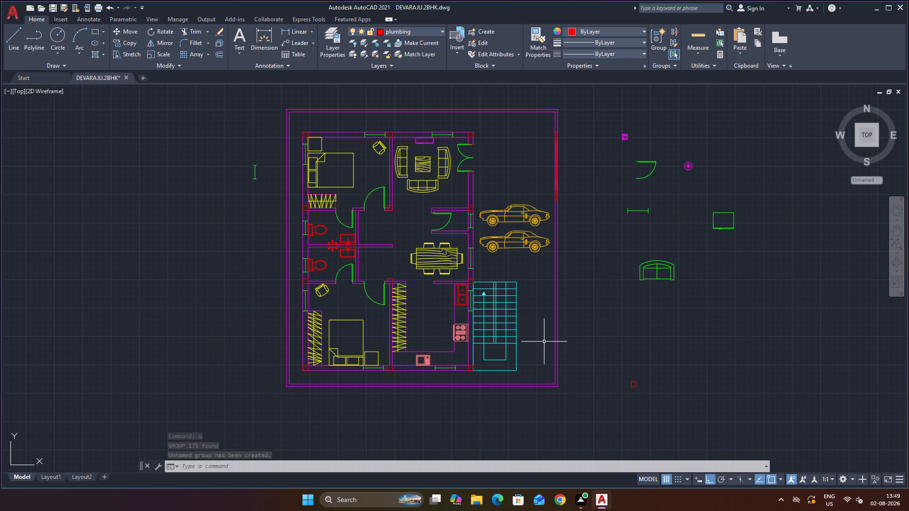
pyautogui.click(516, 368)
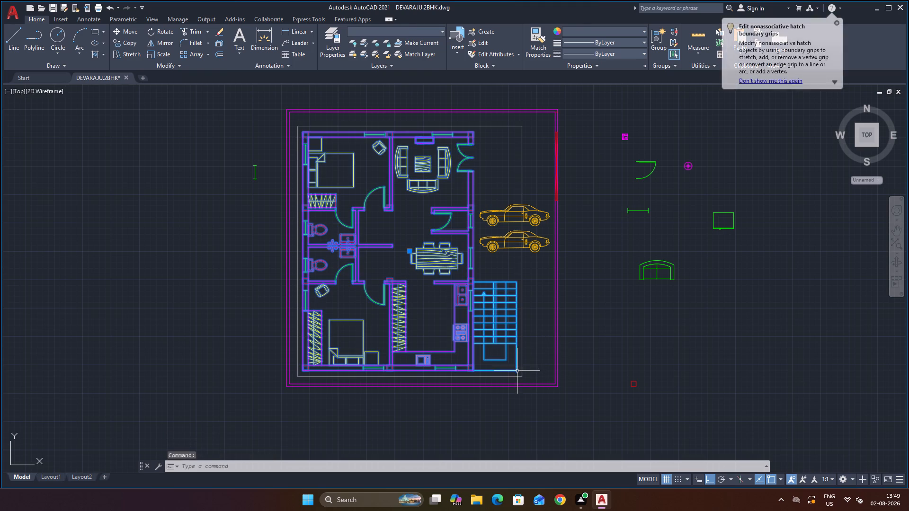
pyautogui.press('c')
pyautogui.press('o')
pyautogui.press('Return')
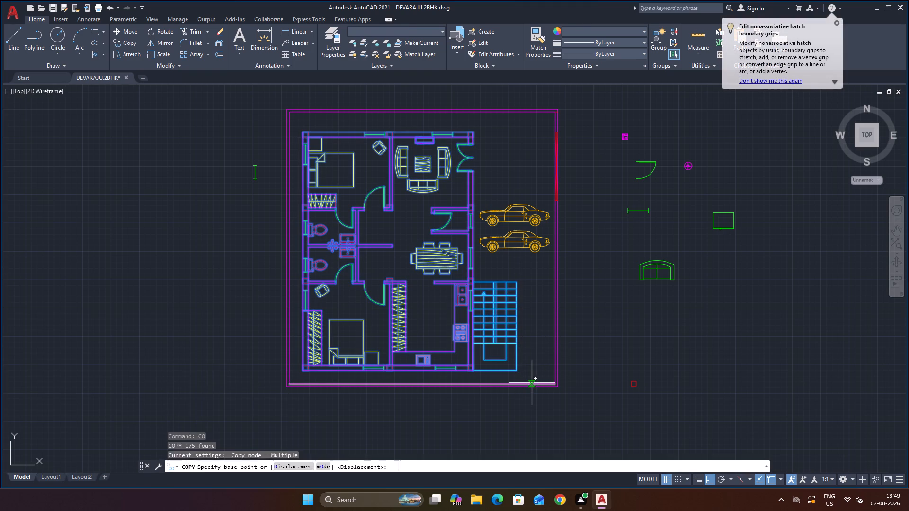
pyautogui.click(516, 373)
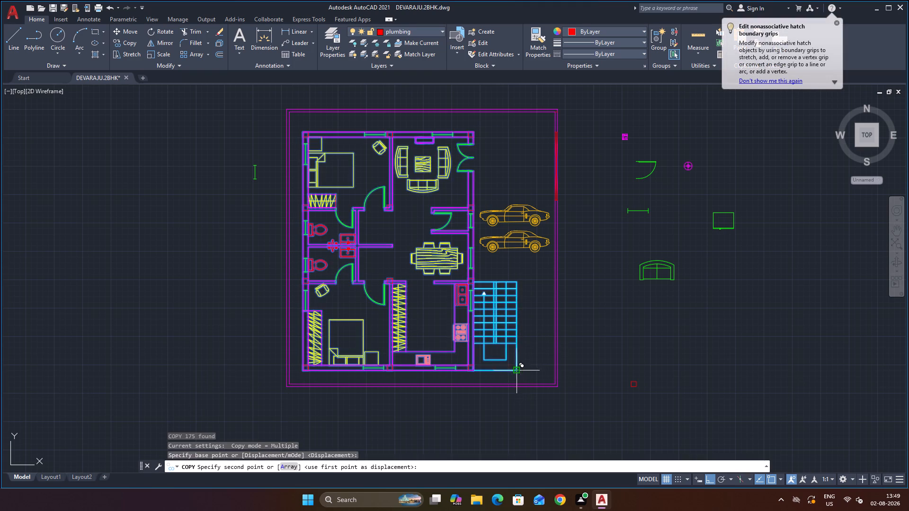
pyautogui.scroll(-2, 817, 370)
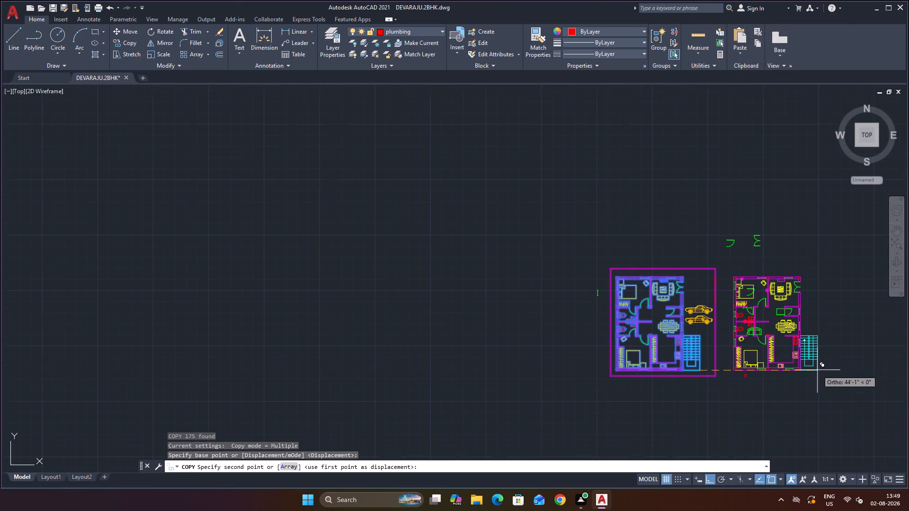
pyautogui.scroll(2, 844, 360)
pyautogui.scroll(-3, 844, 360)
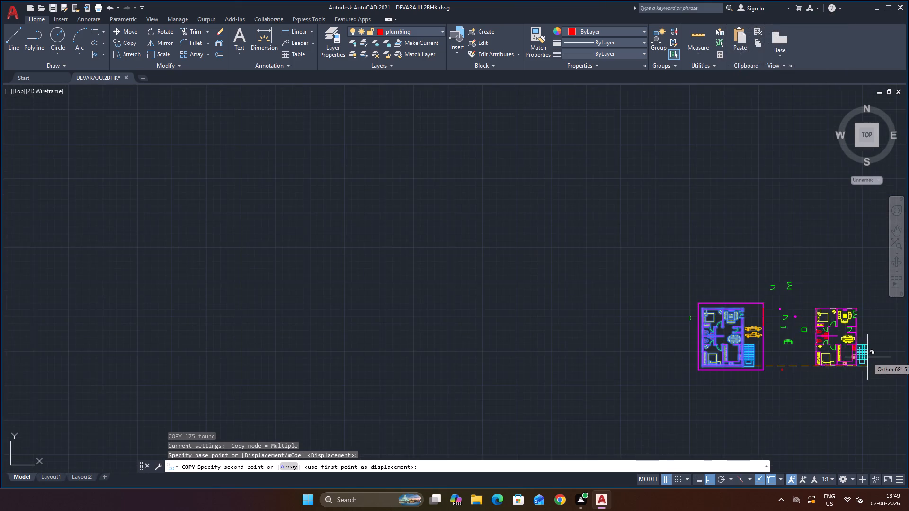
pyautogui.scroll(2, 868, 357)
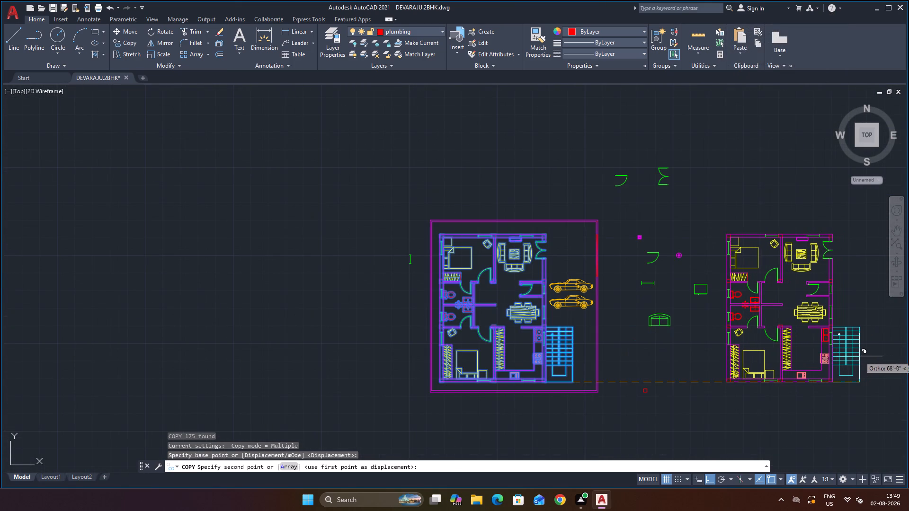
pyautogui.click(857, 356)
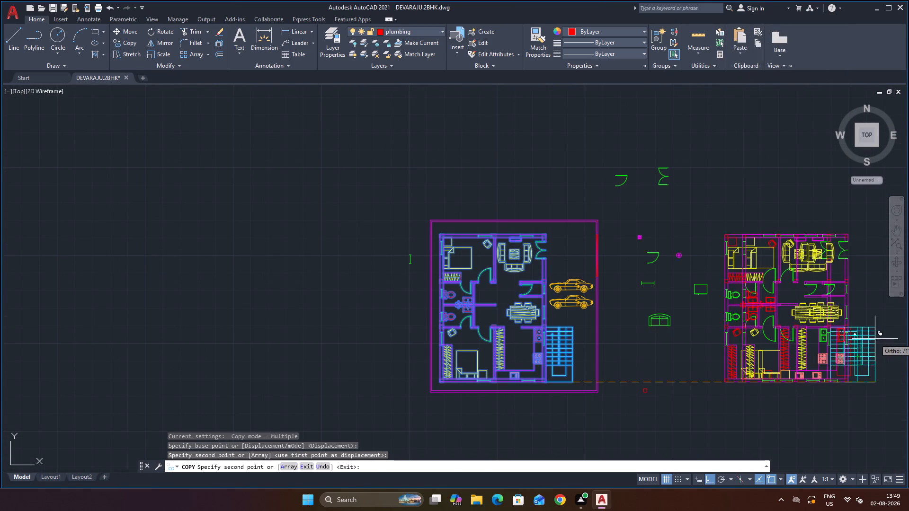
# Place a second copy of the grouped house plan farther right, in line with and clear of the first copy.
pyautogui.scroll(-3, 875, 339)
pyautogui.scroll(4, 885, 331)
pyautogui.scroll(-1, 874, 334)
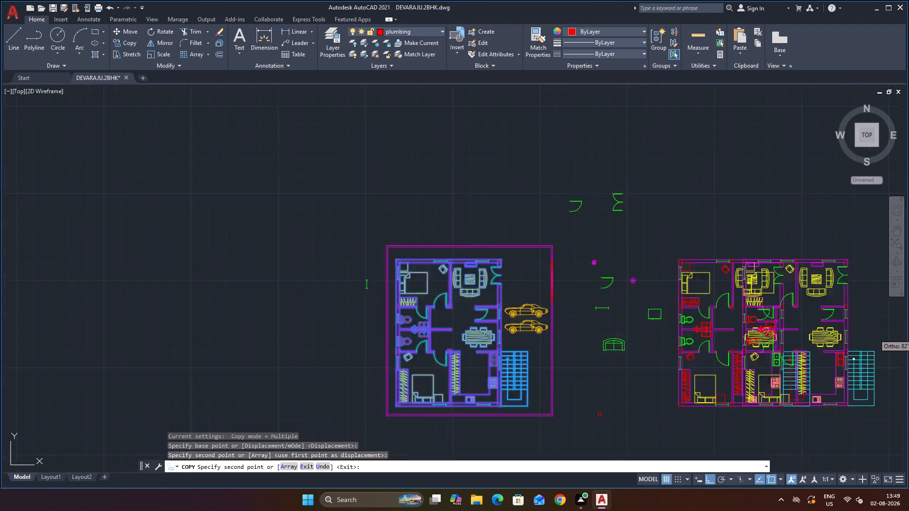
pyautogui.scroll(-1, 874, 334)
pyautogui.scroll(3, 908, 318)
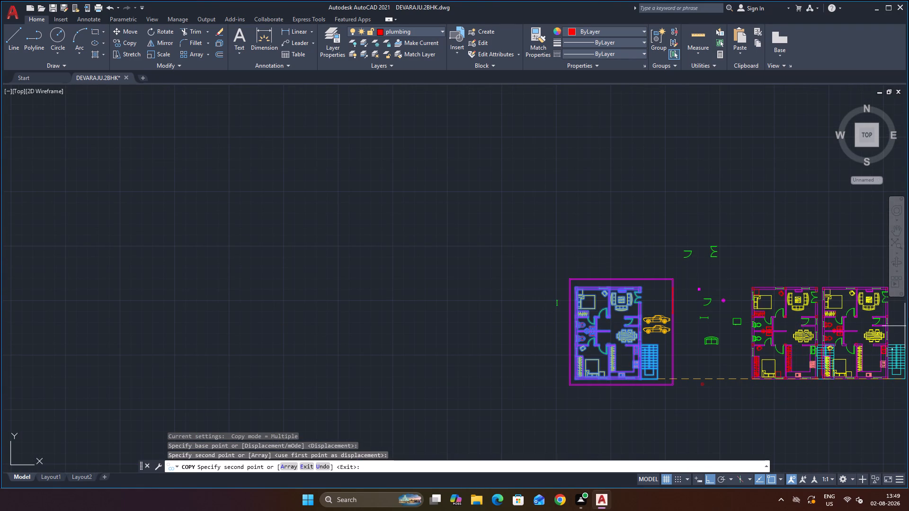
pyautogui.scroll(6, 908, 313)
pyautogui.scroll(-2, 876, 322)
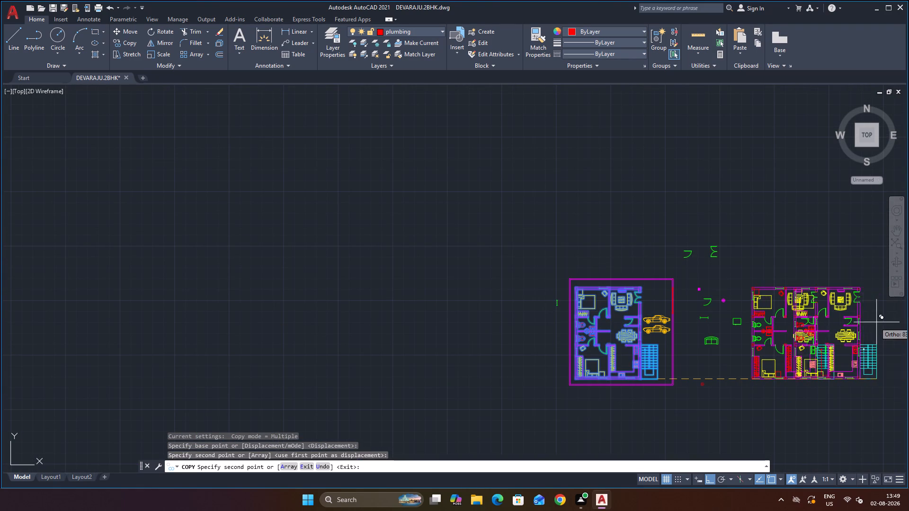
pyautogui.scroll(-2, 873, 322)
pyautogui.scroll(4, 899, 319)
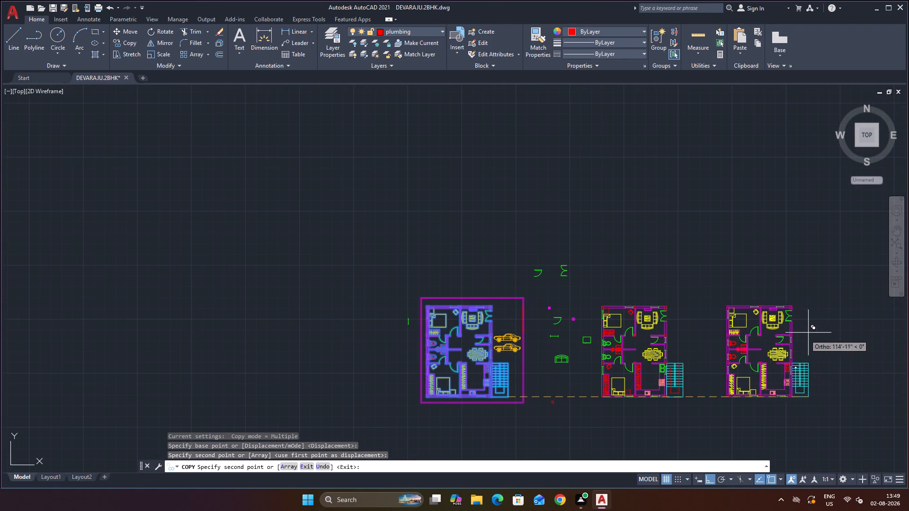
pyautogui.click(794, 341)
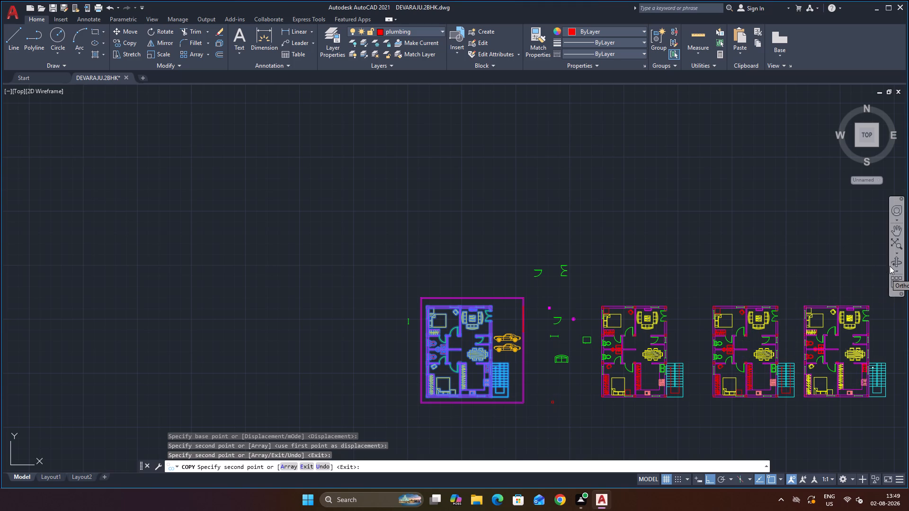
pyautogui.press('Escape')
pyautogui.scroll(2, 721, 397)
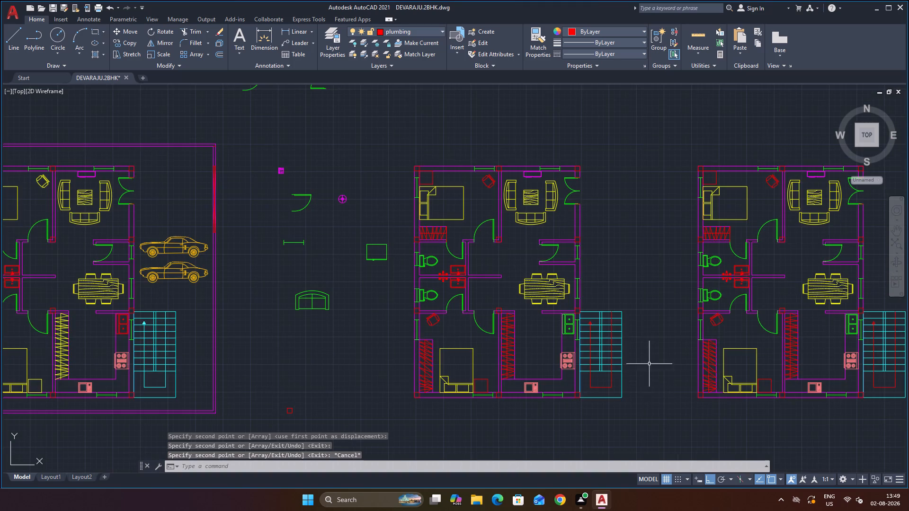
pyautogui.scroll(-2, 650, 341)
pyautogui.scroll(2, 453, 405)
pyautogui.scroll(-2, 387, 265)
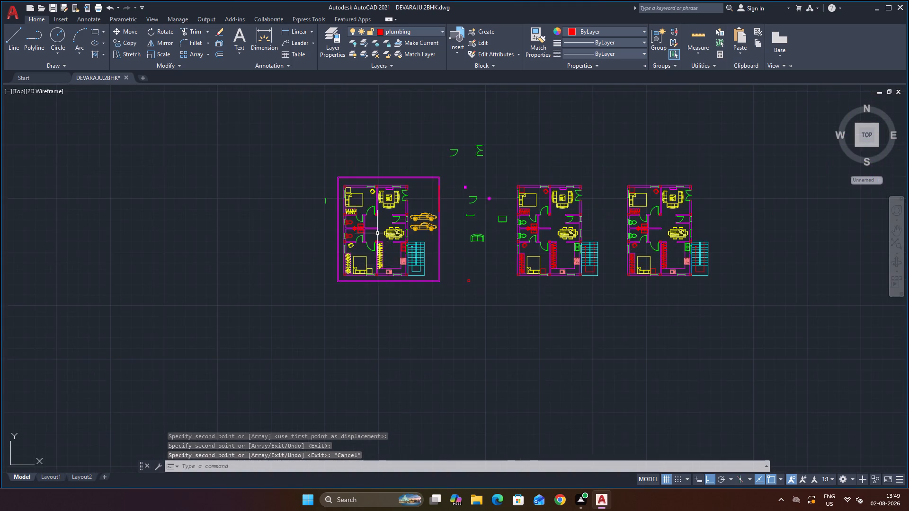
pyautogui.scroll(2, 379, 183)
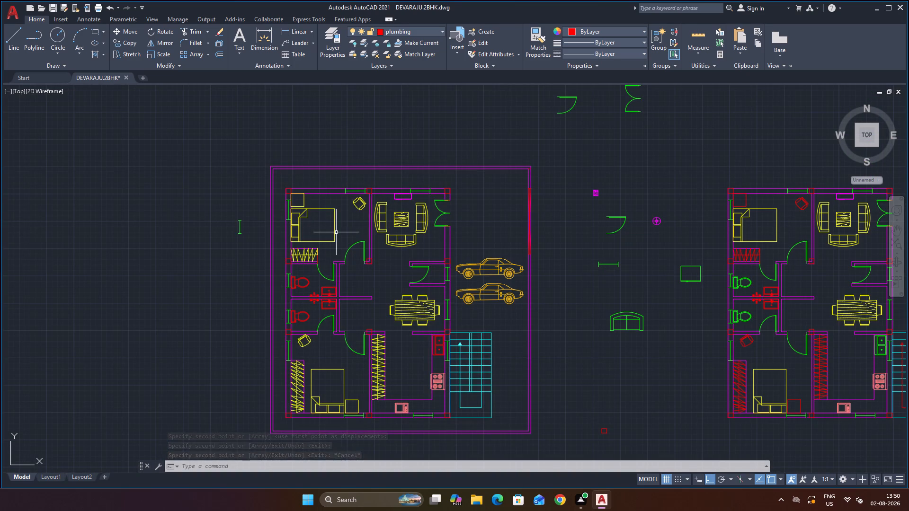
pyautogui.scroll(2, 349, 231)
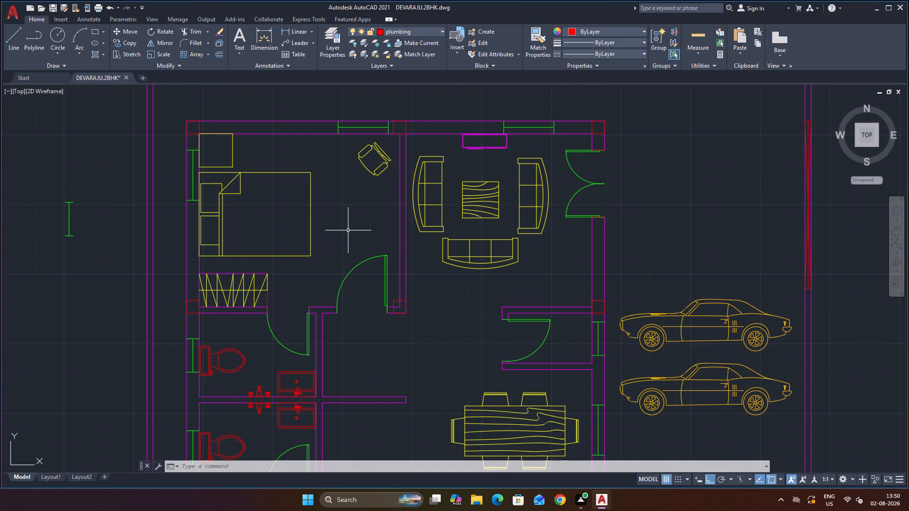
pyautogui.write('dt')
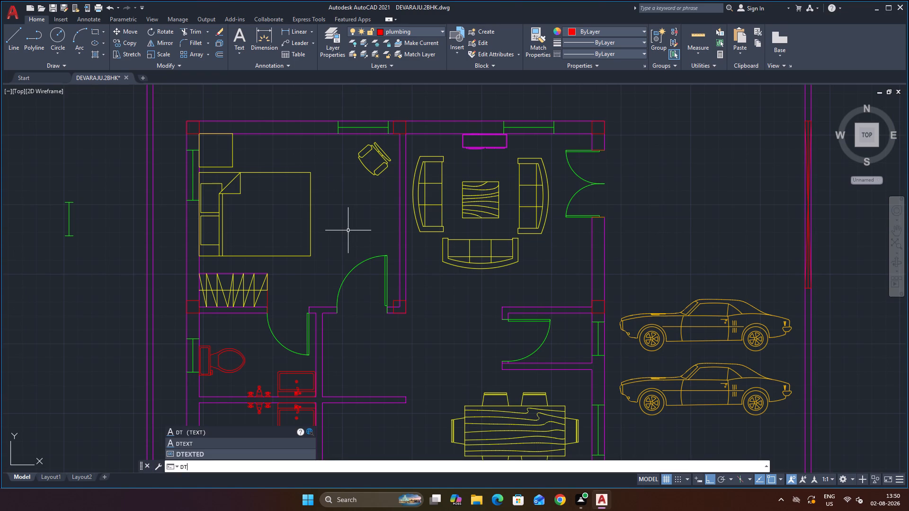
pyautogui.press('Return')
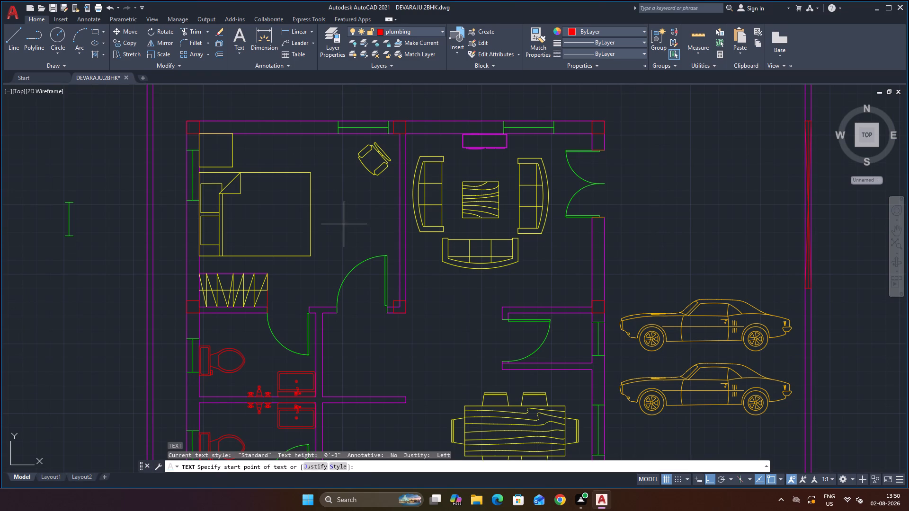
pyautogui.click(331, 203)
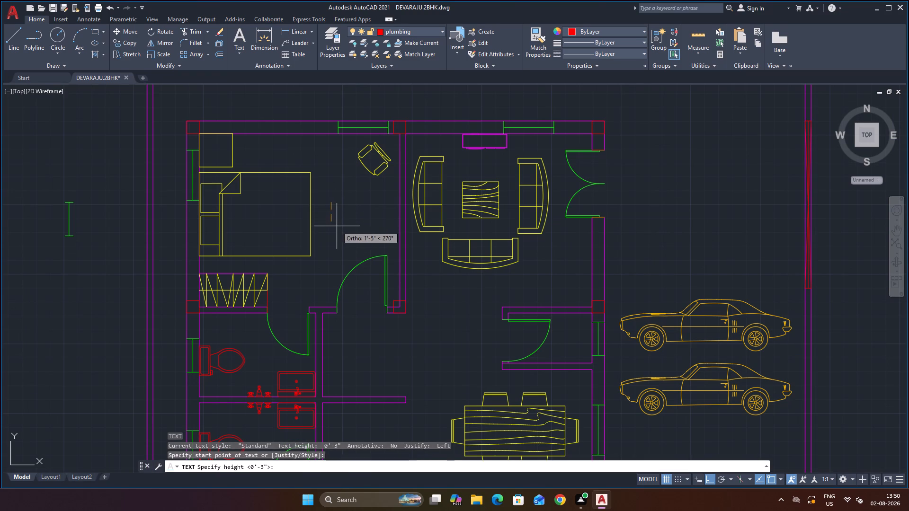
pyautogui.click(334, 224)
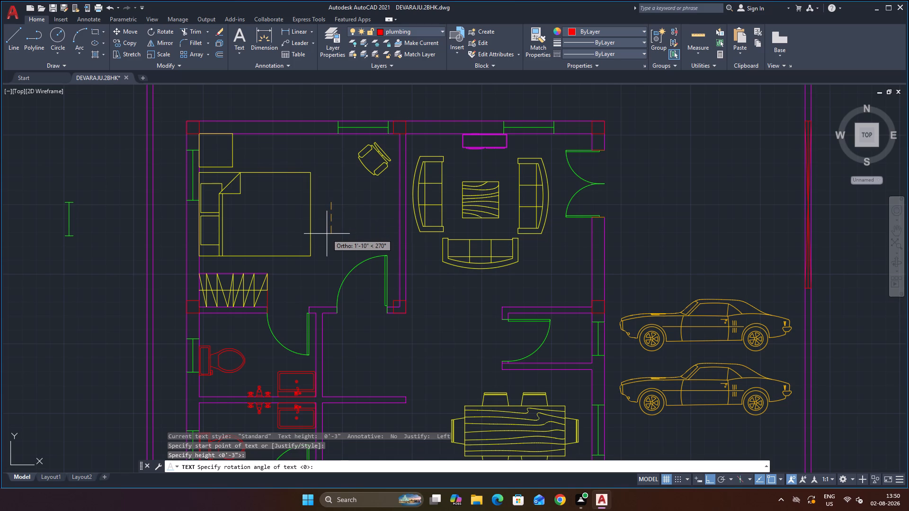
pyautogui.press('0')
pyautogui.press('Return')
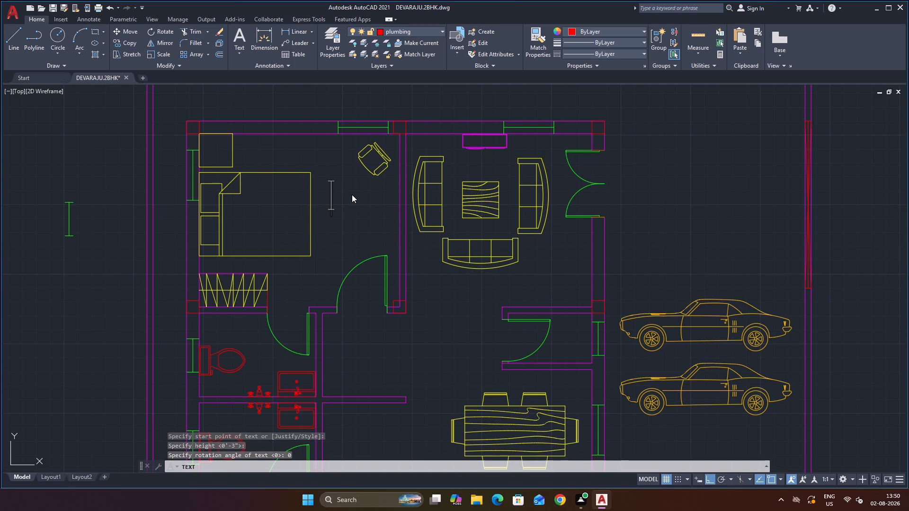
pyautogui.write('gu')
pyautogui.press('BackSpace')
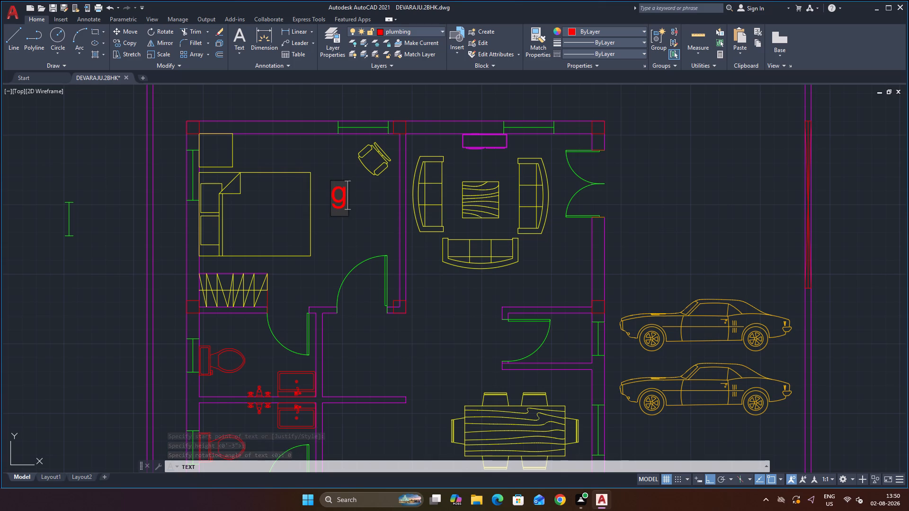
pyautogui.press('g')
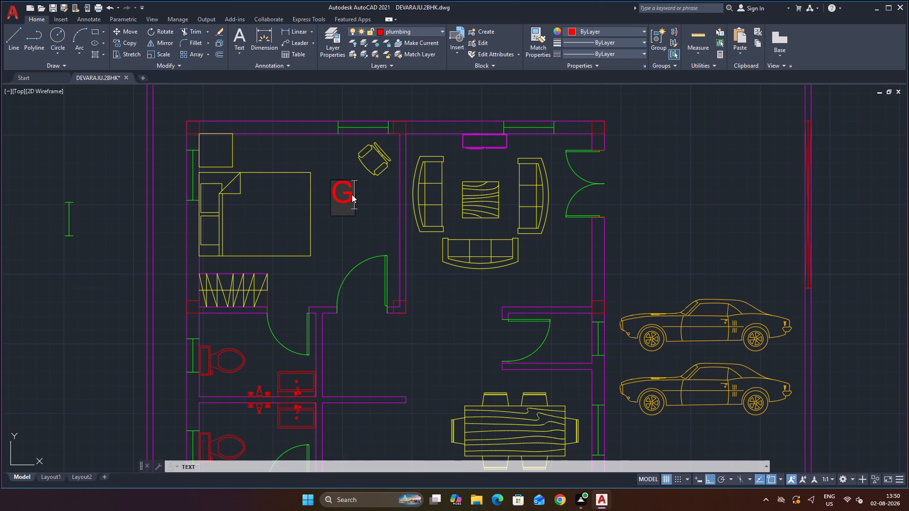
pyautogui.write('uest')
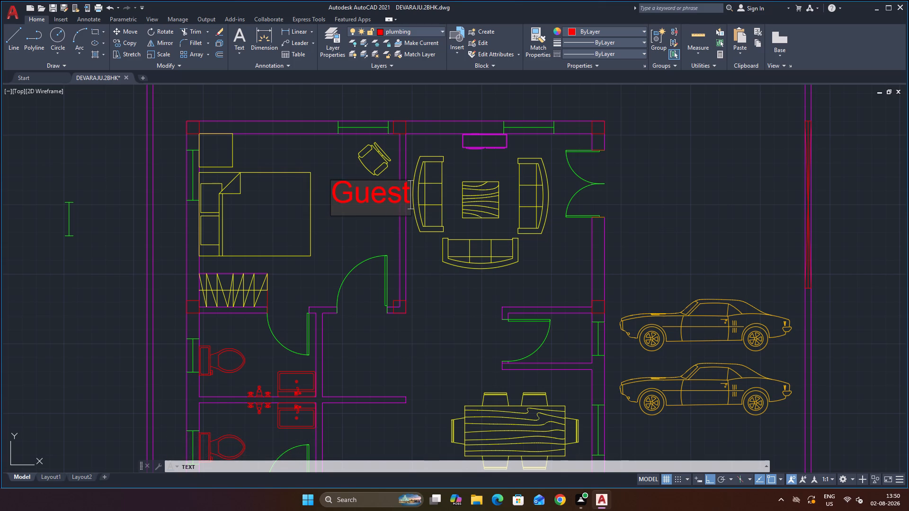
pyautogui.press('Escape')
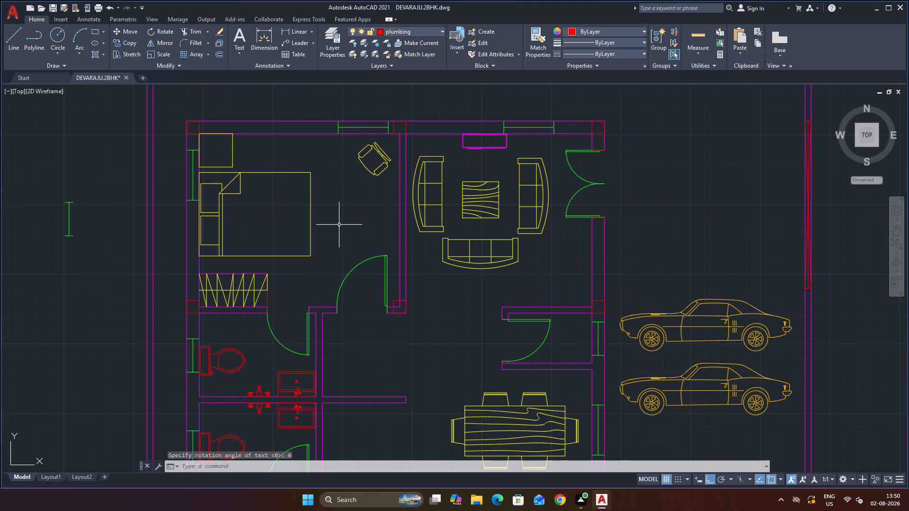
# Add the single-line text "Guest BedRoom" beside the bed in the upper bedroom, with height 1 and rotation 0.
pyautogui.write('dt')
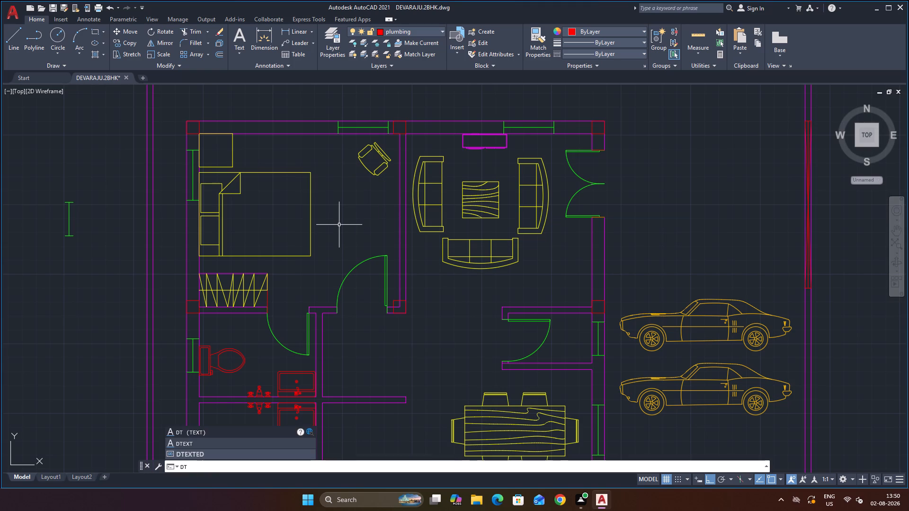
pyautogui.press('Return')
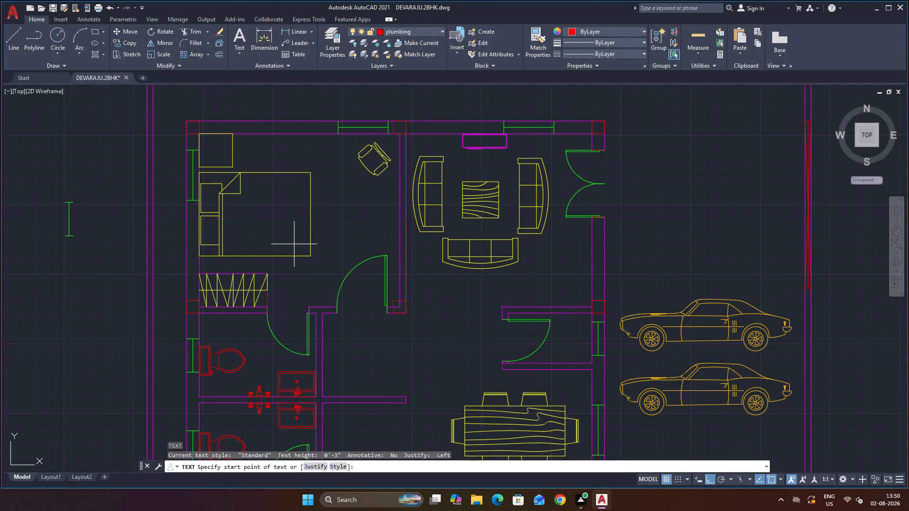
pyautogui.click(329, 204)
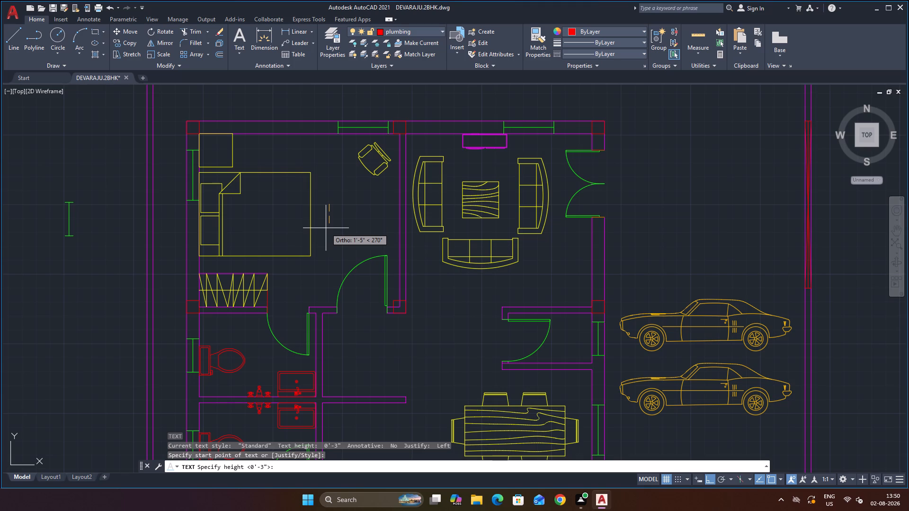
pyautogui.press('1')
pyautogui.press('Return')
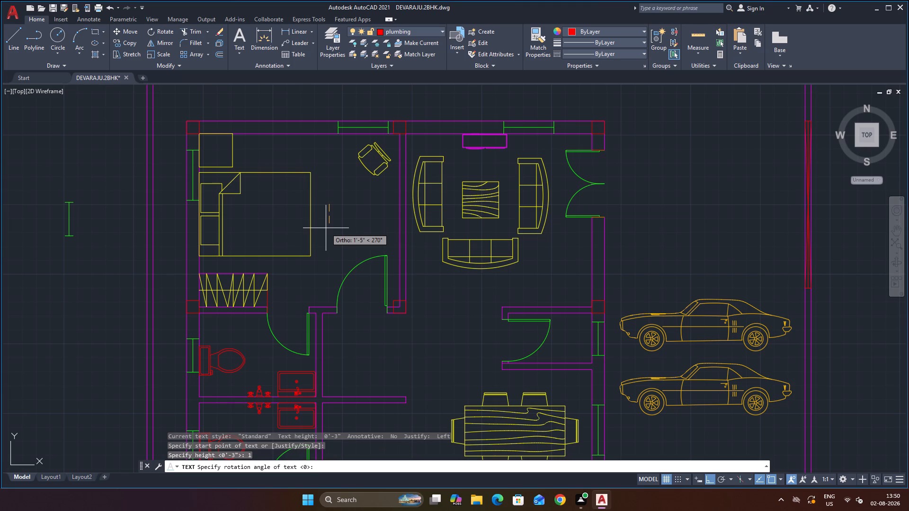
pyautogui.press('0')
pyautogui.press('Return')
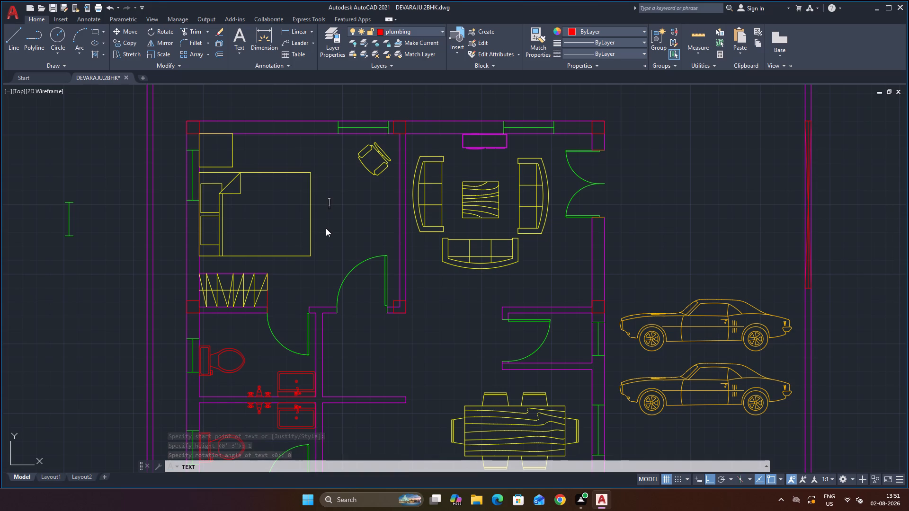
pyautogui.press('g')
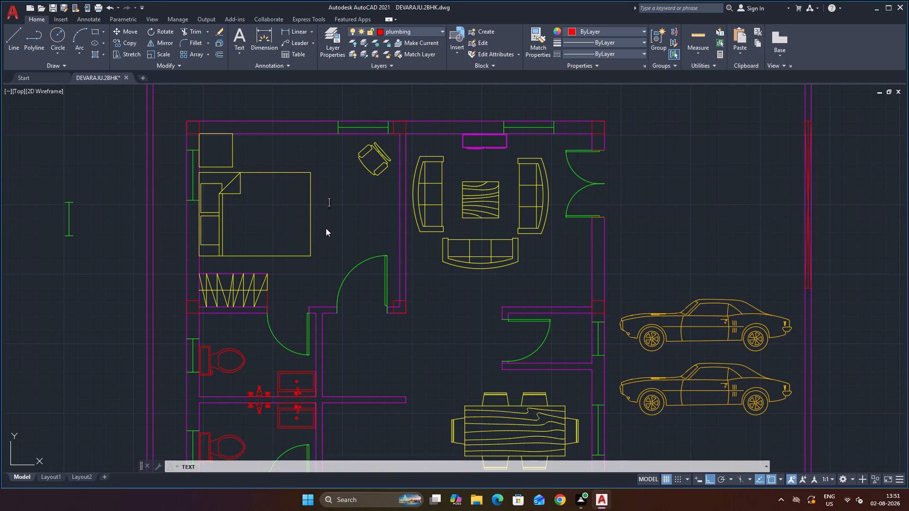
pyautogui.write('GUEST')
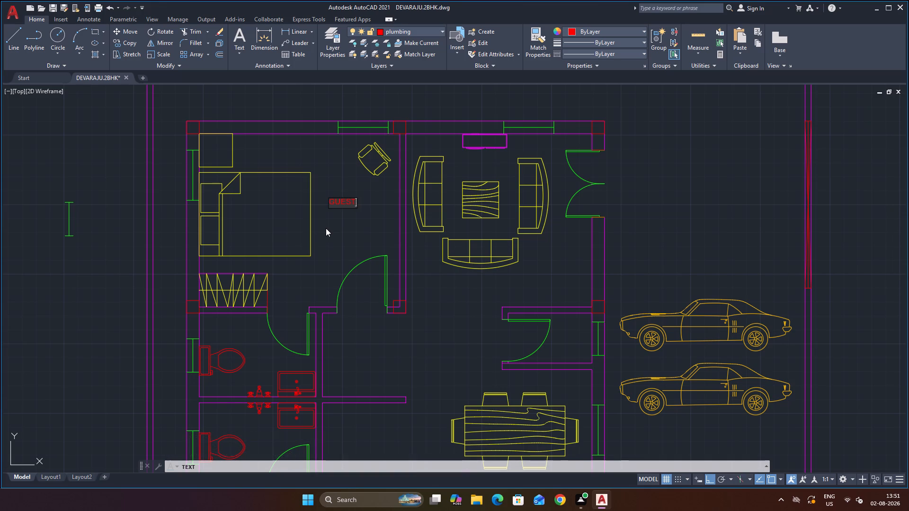
pyautogui.press('BackSpace')
pyautogui.press('BackSpace')
pyautogui.press('BackSpace')
pyautogui.press('BackSpace')
pyautogui.write('uest')
pyautogui.press('space')
pyautogui.write('bed')
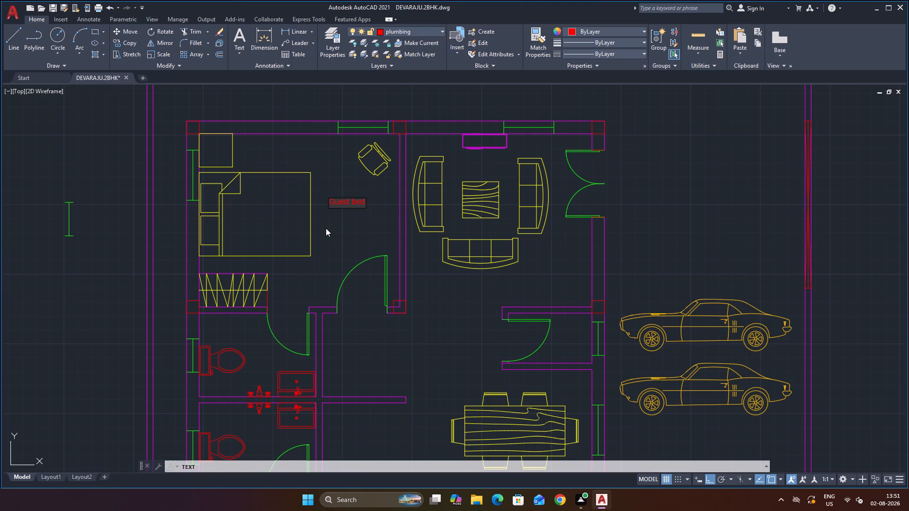
pyautogui.write('ro')
pyautogui.press('BackSpace')
pyautogui.press('BackSpace')
pyautogui.press('BackSpace')
pyautogui.press('BackSpace')
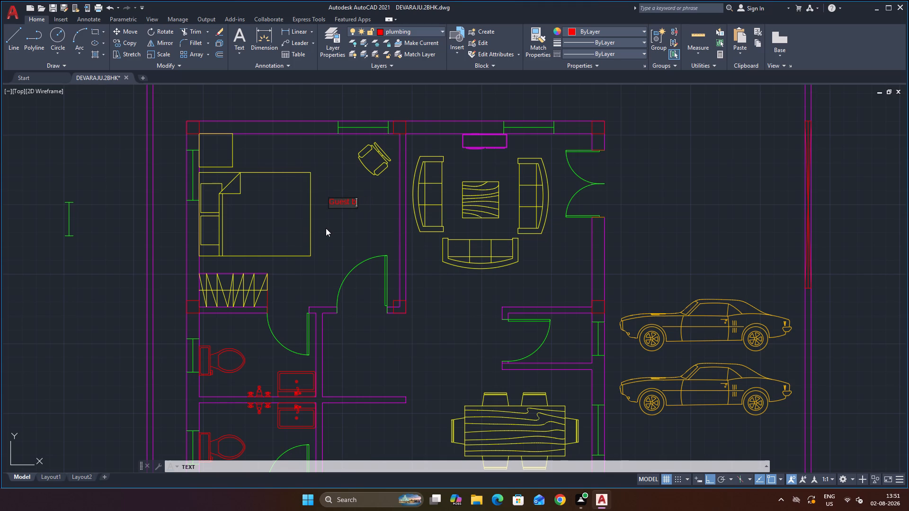
pyautogui.press('BackSpace')
pyautogui.press('n')
pyautogui.press('BackSpace')
pyautogui.press('BackSpace')
pyautogui.press('b')
pyautogui.press('b')
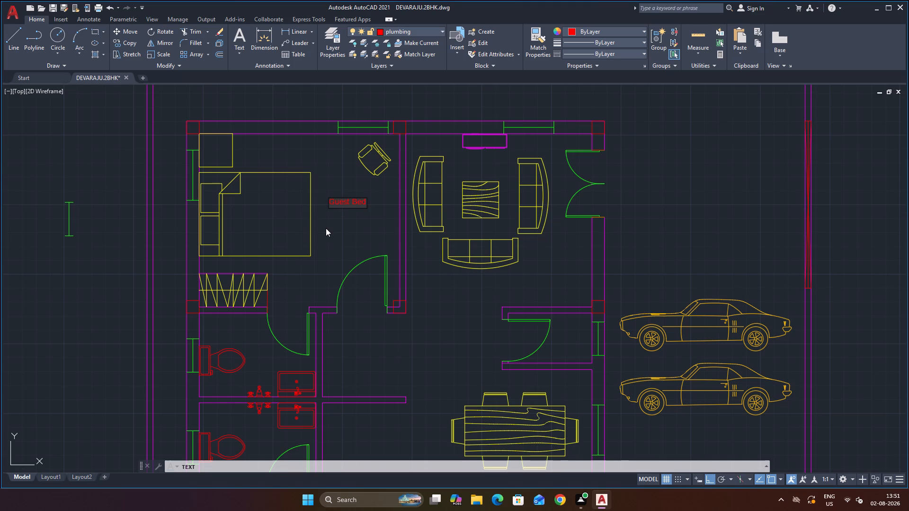
pyautogui.write('oom')
pyautogui.press('Return')
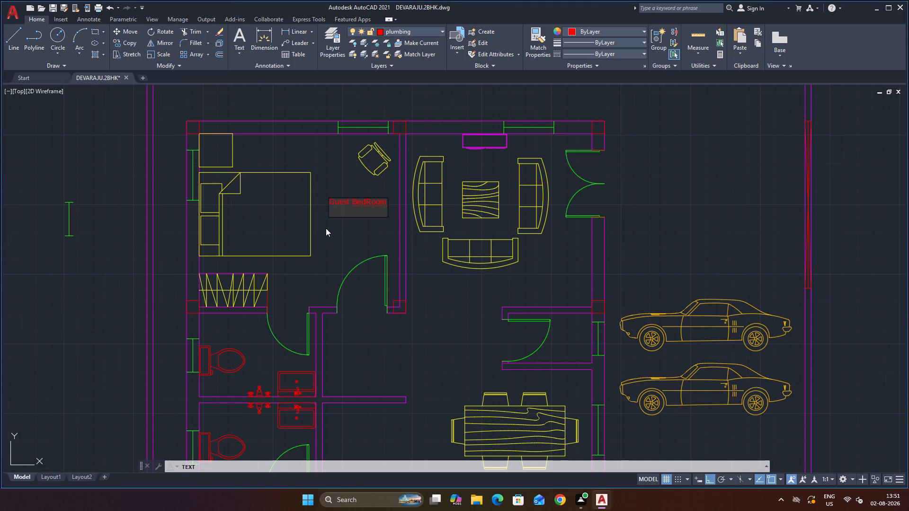
pyautogui.press('Escape')
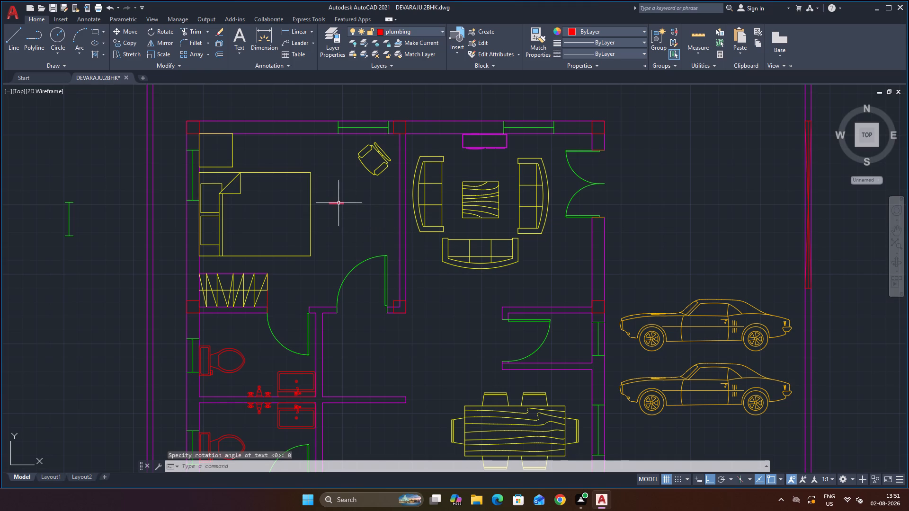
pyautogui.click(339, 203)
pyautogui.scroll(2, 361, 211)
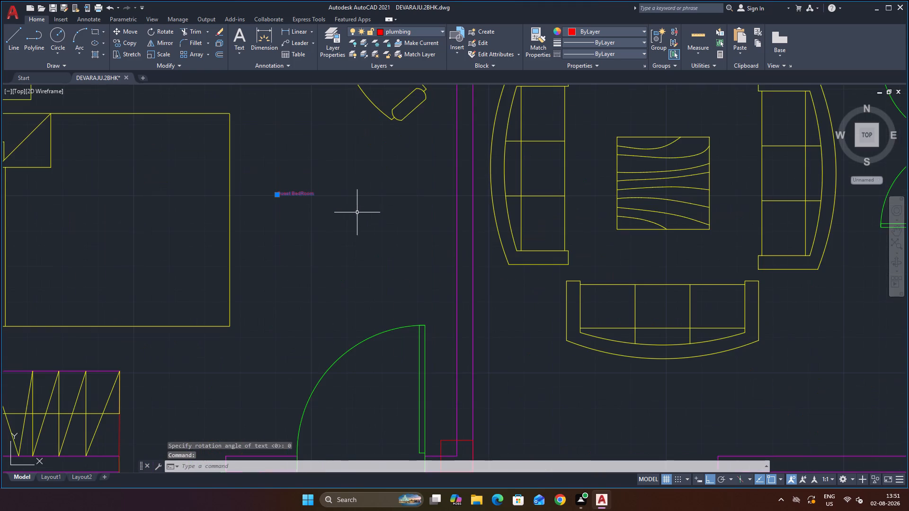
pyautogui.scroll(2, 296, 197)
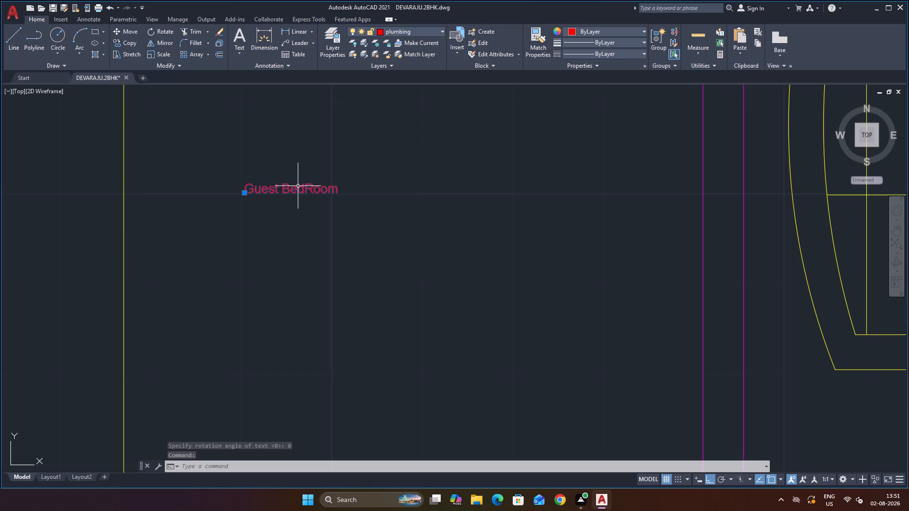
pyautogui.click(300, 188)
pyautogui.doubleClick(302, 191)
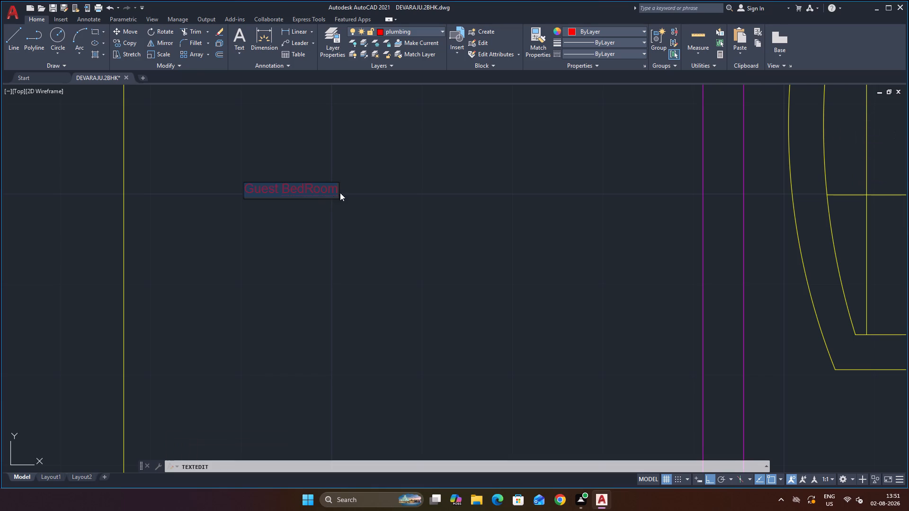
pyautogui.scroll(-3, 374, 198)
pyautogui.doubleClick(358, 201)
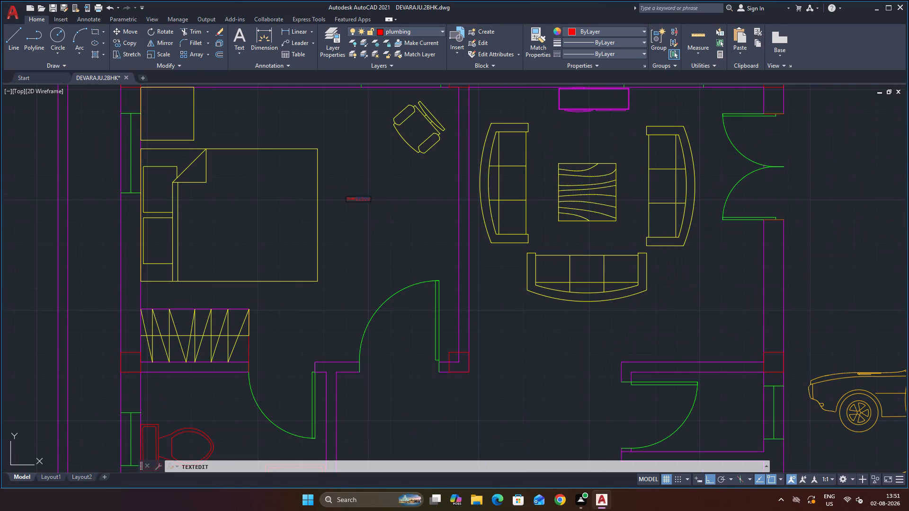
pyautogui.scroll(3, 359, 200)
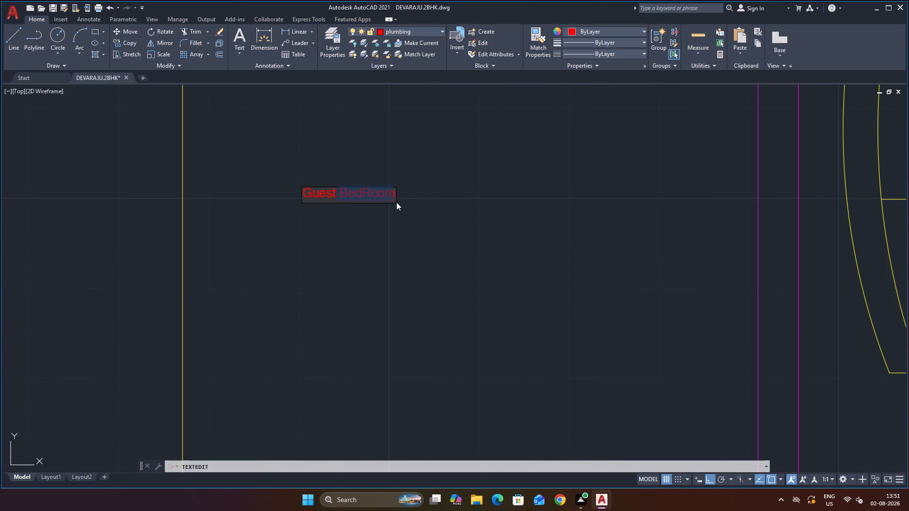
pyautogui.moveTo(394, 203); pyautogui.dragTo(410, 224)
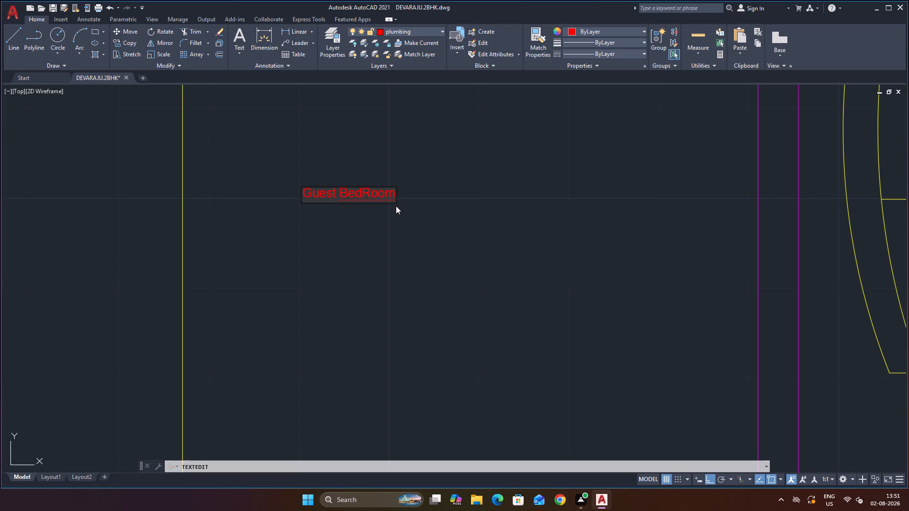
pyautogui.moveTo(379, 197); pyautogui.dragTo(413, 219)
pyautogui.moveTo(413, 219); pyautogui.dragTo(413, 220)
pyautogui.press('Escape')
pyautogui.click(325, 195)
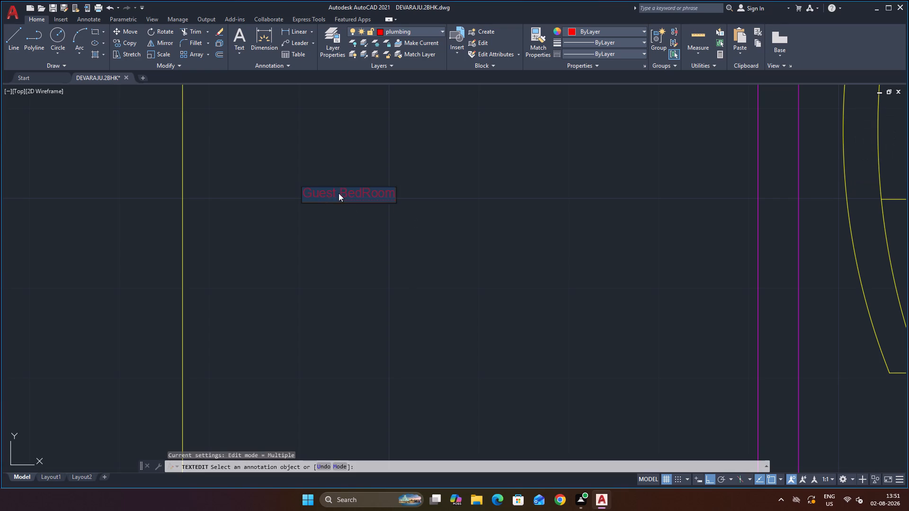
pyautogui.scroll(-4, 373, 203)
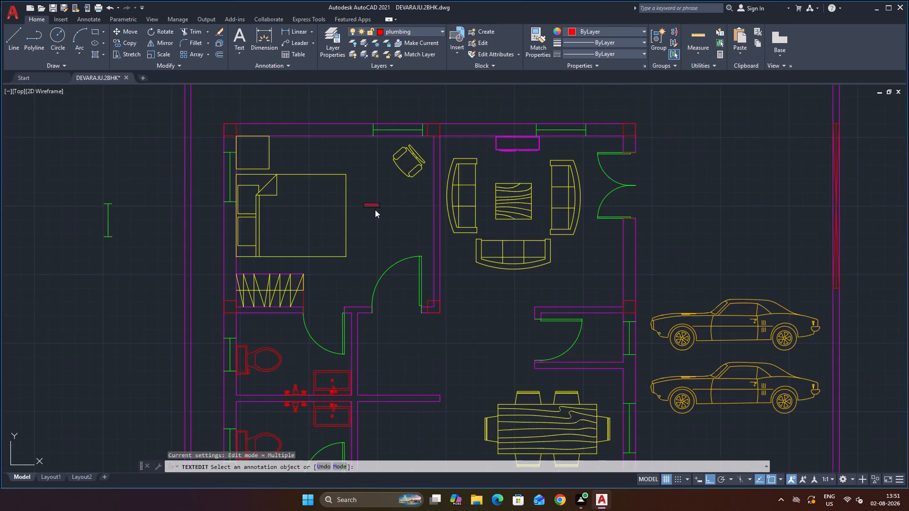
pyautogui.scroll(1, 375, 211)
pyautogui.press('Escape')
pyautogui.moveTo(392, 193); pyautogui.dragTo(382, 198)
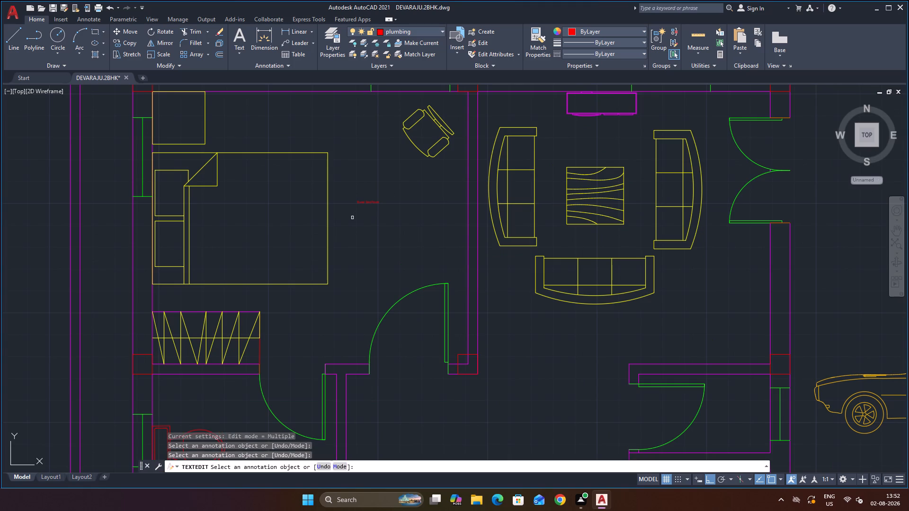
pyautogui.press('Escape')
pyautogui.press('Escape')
# Move the Guest BedRoom label slightly straight down from its original position beside the bed.
pyautogui.click(371, 186)
pyautogui.click(364, 220)
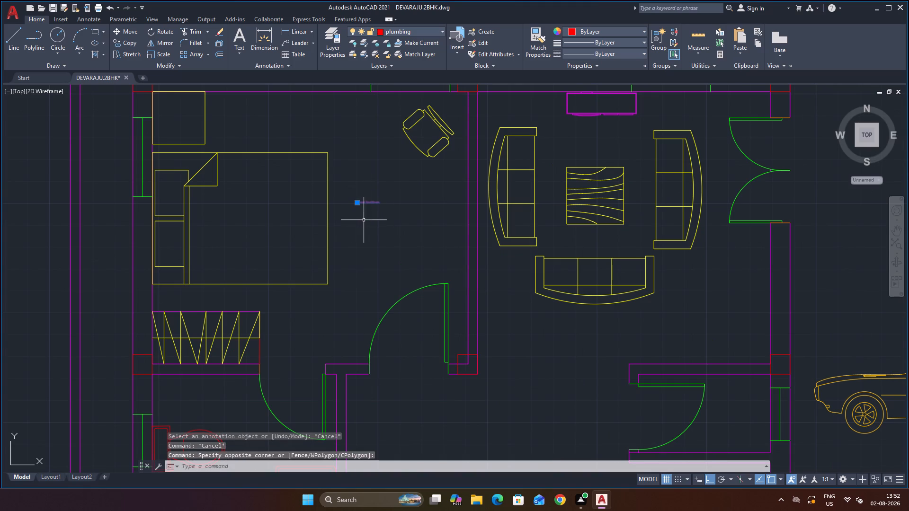
pyautogui.click(357, 203)
pyautogui.click(351, 221)
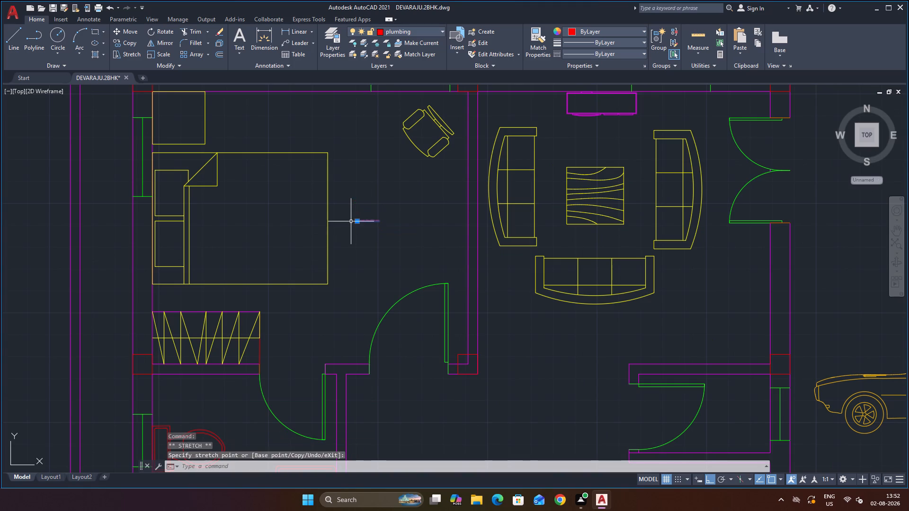
pyautogui.press('Escape')
# Scale up the Guest BedRoom label from its insertion point until it spans most of the space between bed and wall.
pyautogui.click(356, 203)
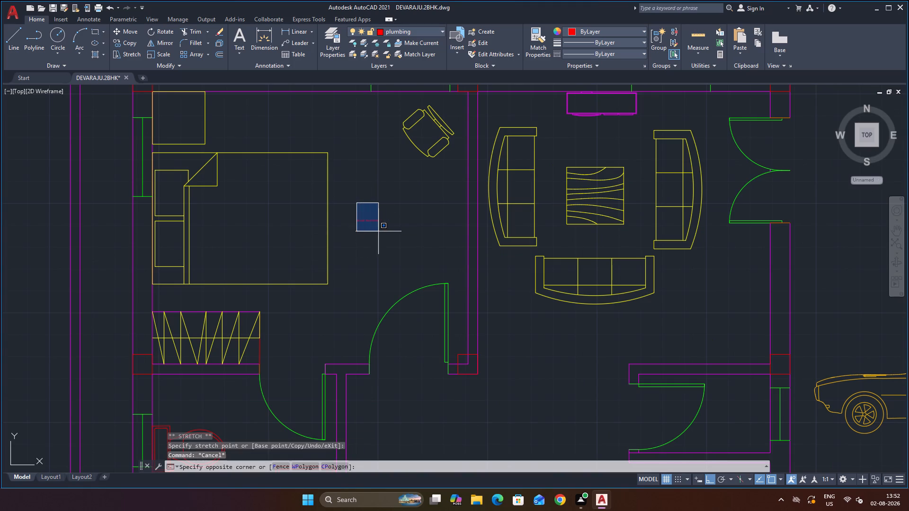
pyautogui.click(380, 229)
pyautogui.write('sc')
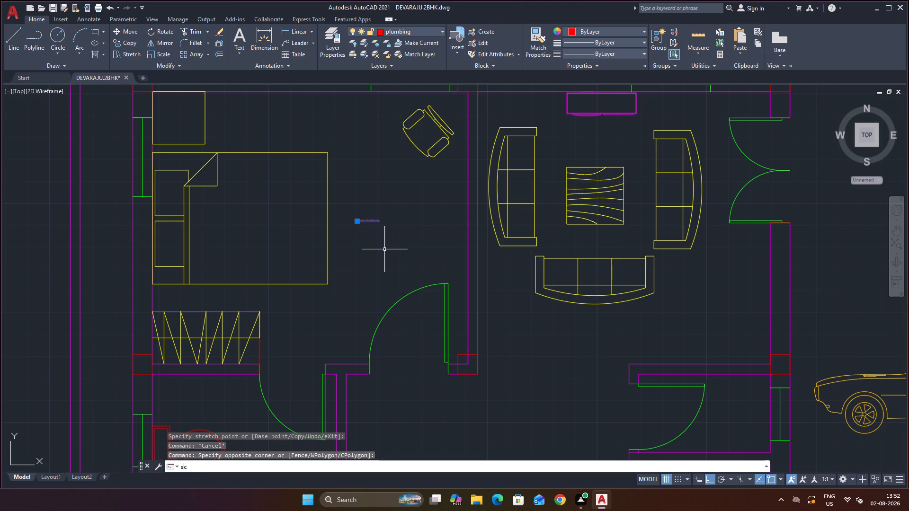
pyautogui.press('Return')
pyautogui.click(356, 223)
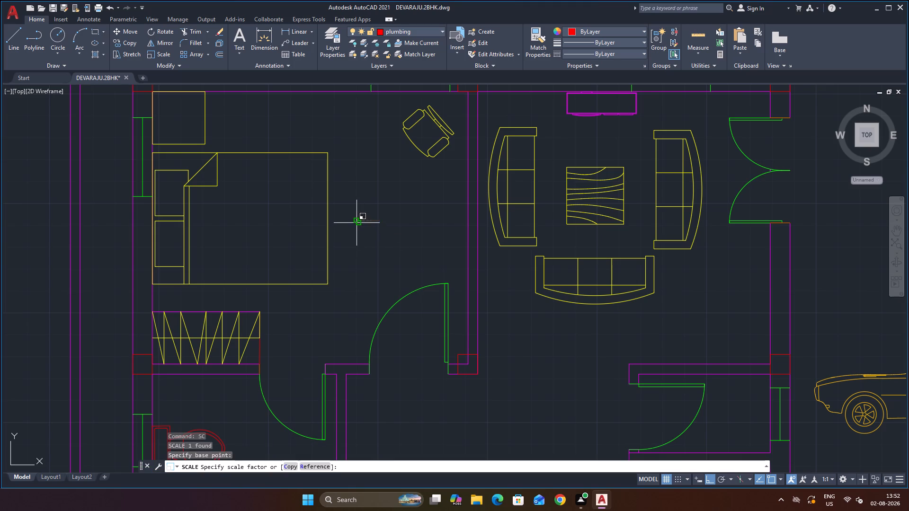
pyautogui.click(353, 268)
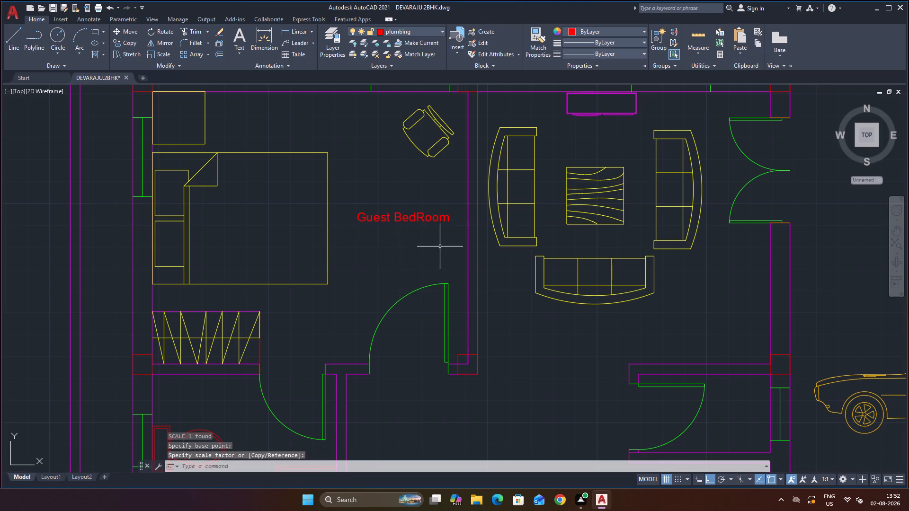
pyautogui.press('Escape')
# Copy the Guest BedRoom label from its insertion point into the living room, below the sofa set, with ortho off.
pyautogui.click(424, 219)
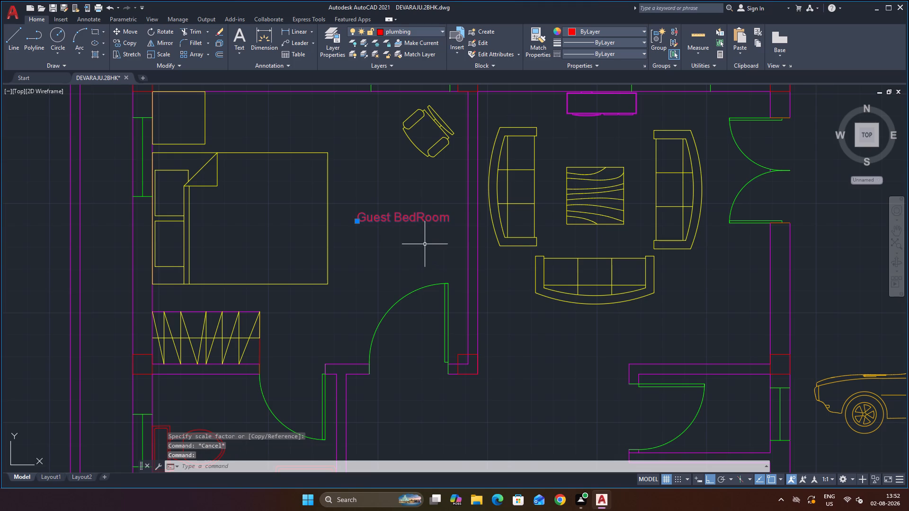
pyautogui.scroll(-3, 386, 251)
pyautogui.scroll(2, 411, 274)
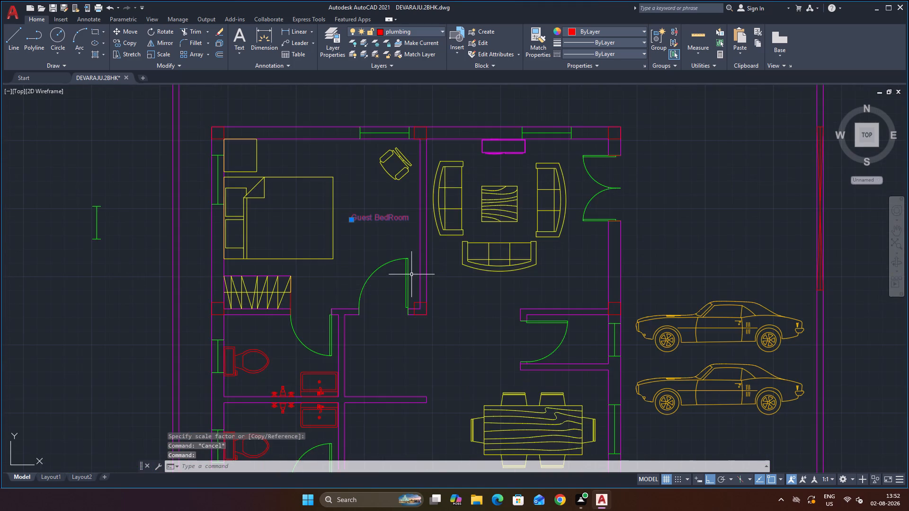
pyautogui.scroll(-3, 409, 268)
pyautogui.scroll(3, 406, 293)
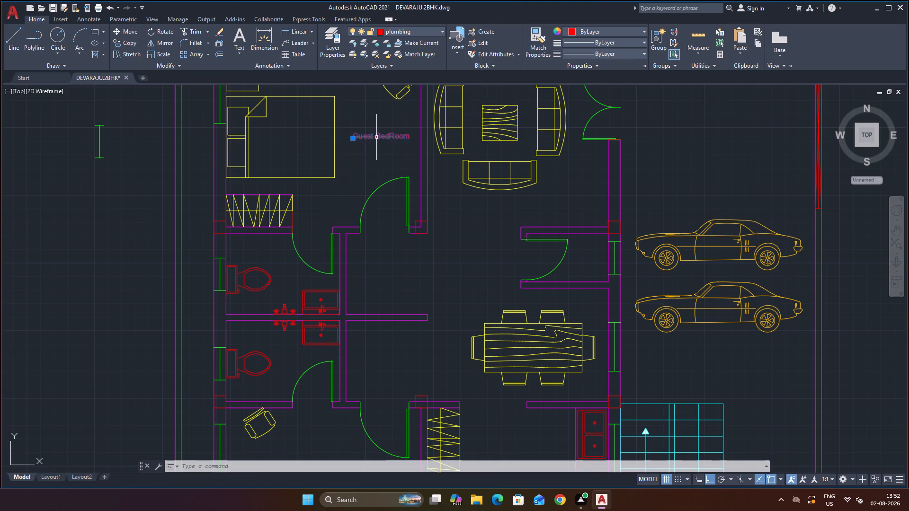
pyautogui.press('c')
pyautogui.press('o')
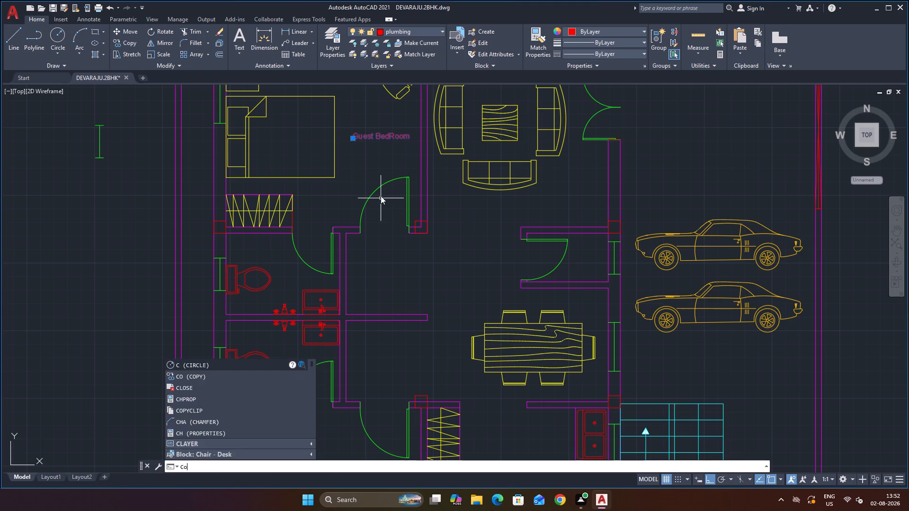
pyautogui.press('Return')
pyautogui.click(355, 141)
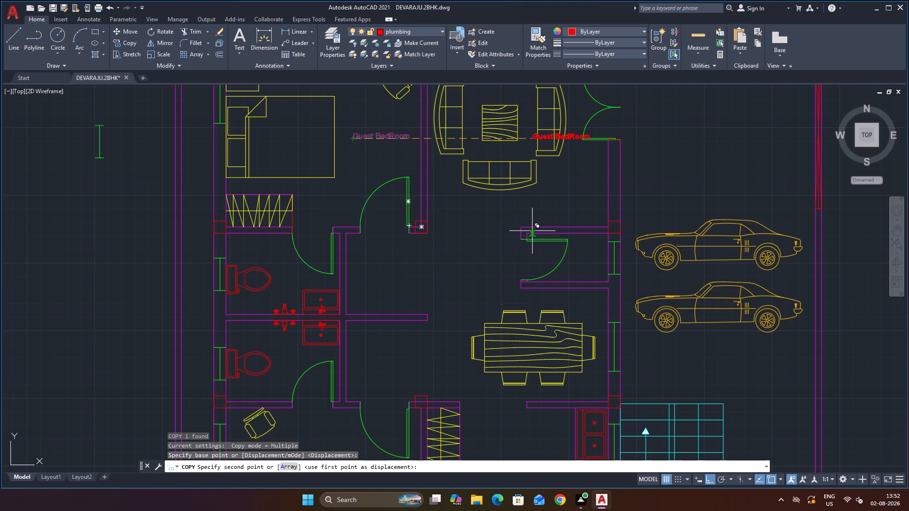
pyautogui.press('F8')
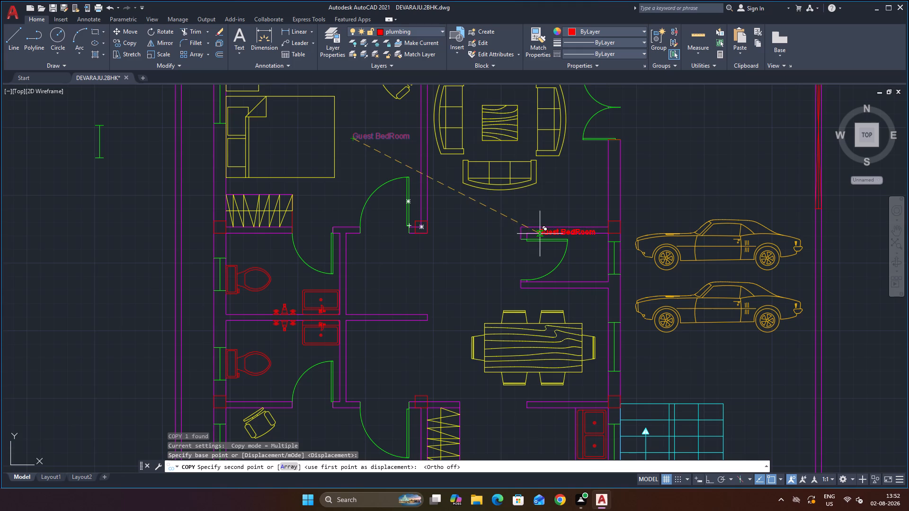
pyautogui.scroll(-2, 542, 201)
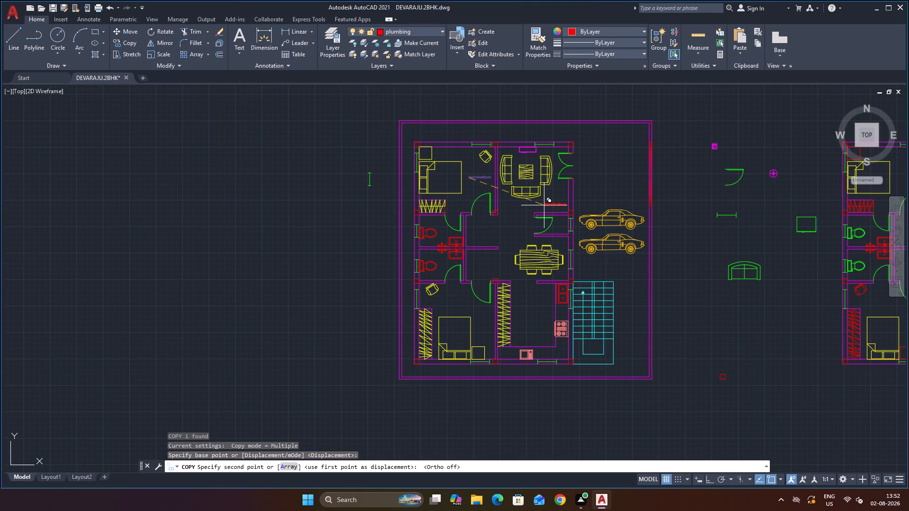
pyautogui.scroll(2, 544, 205)
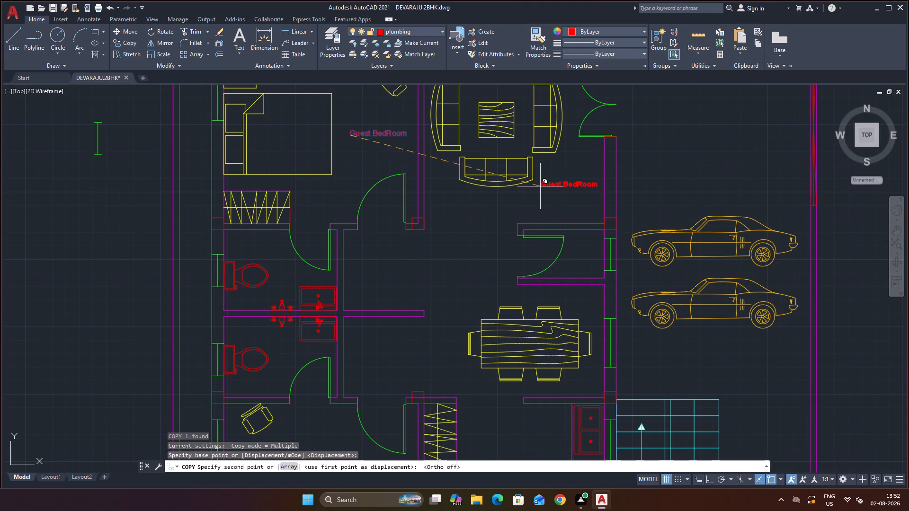
pyautogui.click(540, 186)
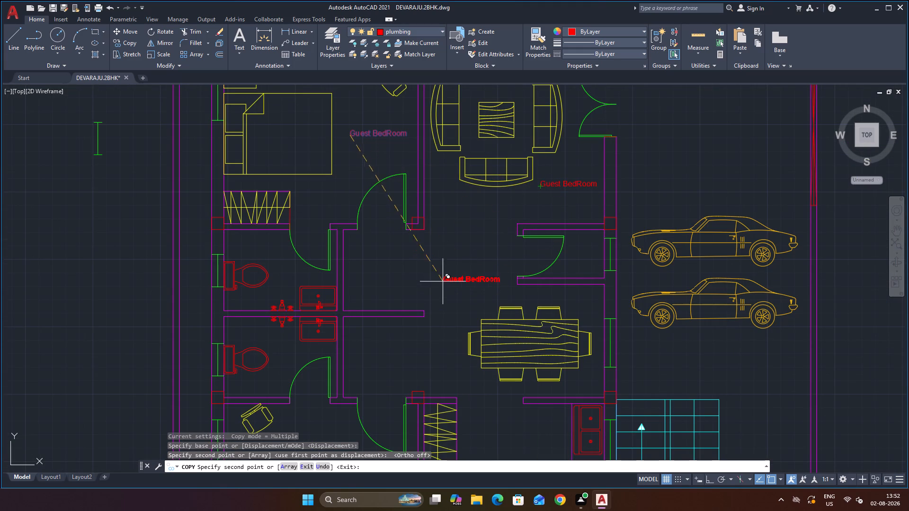
# Place further copies of the Guest BedRoom label in the dining area, kitchen, lower bedroom and both toilets.
pyautogui.scroll(-2, 415, 364)
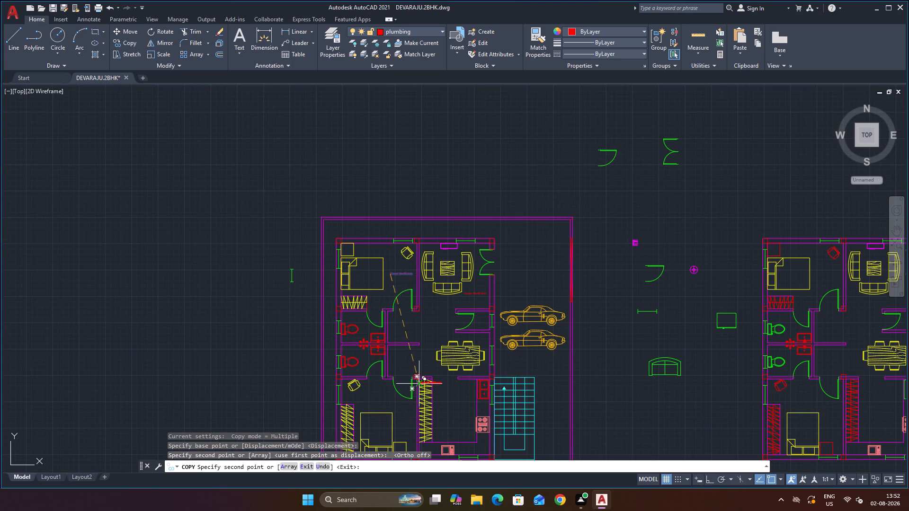
pyautogui.scroll(2, 418, 364)
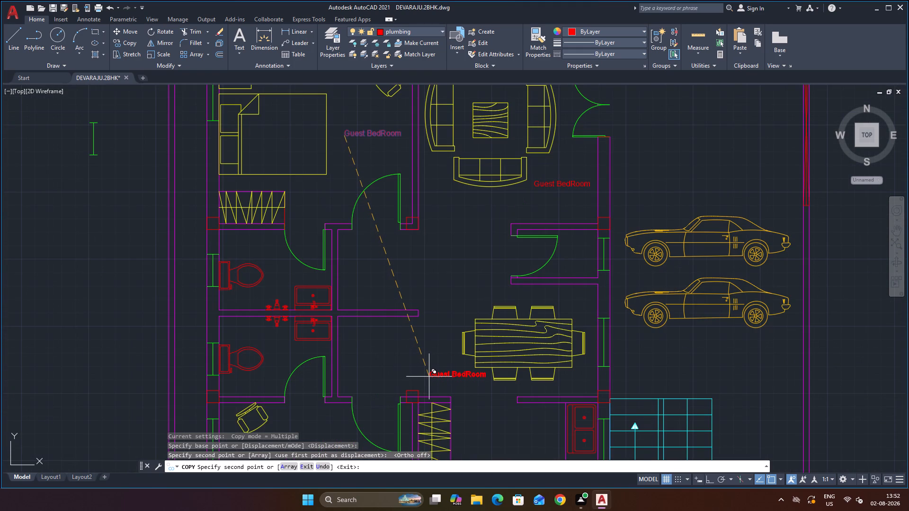
pyautogui.click(429, 377)
pyautogui.scroll(-4, 449, 388)
pyautogui.scroll(3, 475, 412)
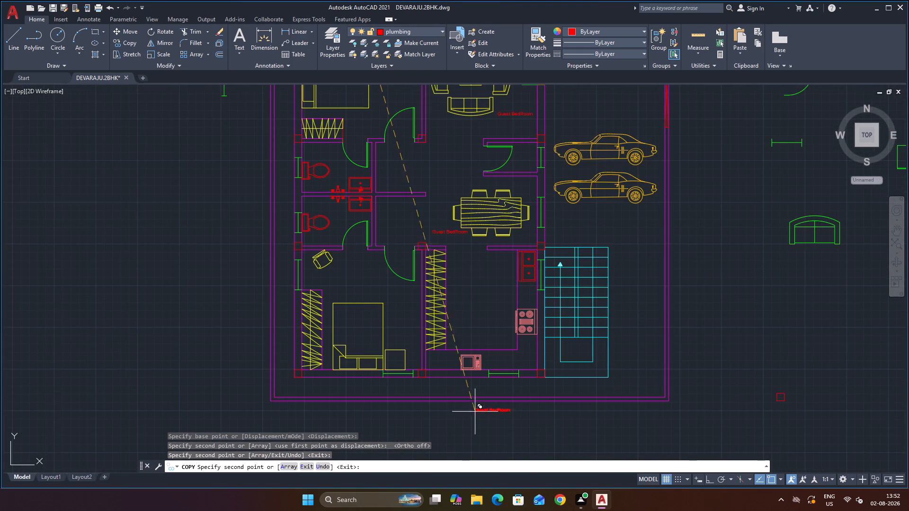
pyautogui.click(466, 292)
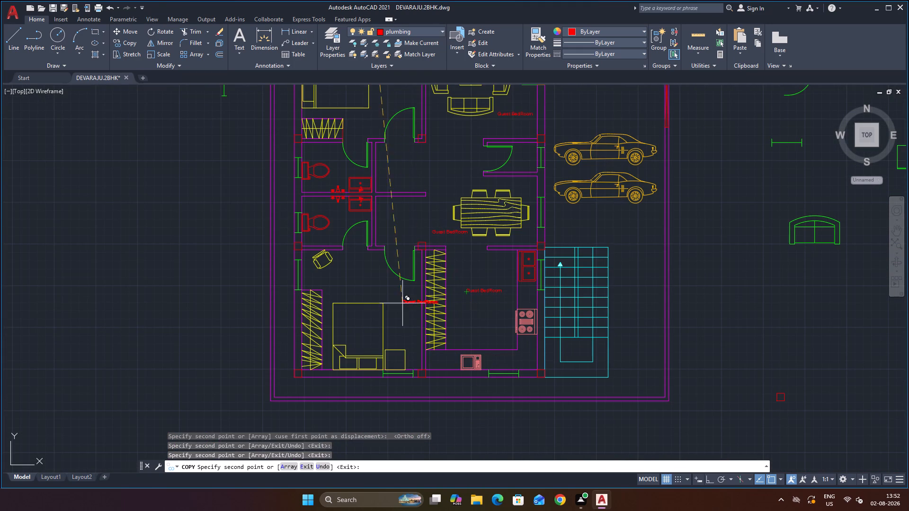
pyautogui.click(349, 276)
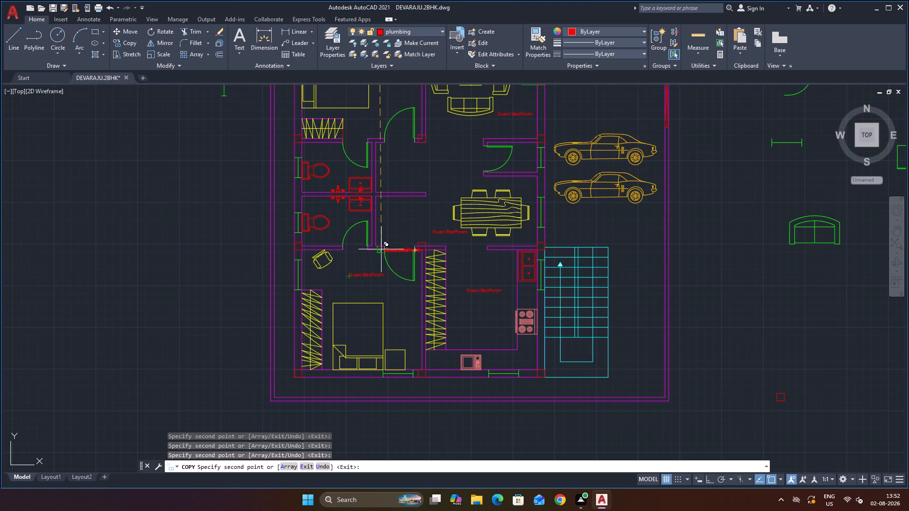
pyautogui.click(310, 208)
pyautogui.click(311, 154)
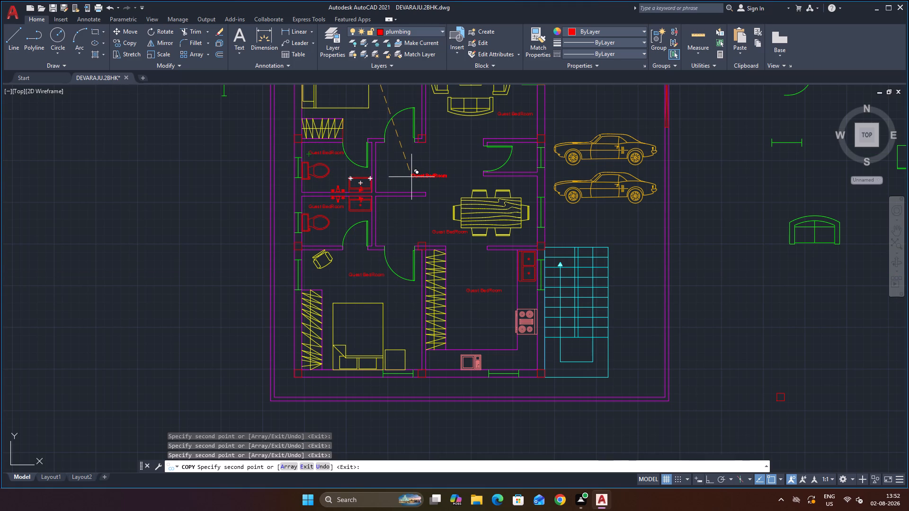
# Place the last copy of the Guest BedRoom label just outside the compound wall beside the red gate, and end copying.
pyautogui.scroll(-2, 418, 181)
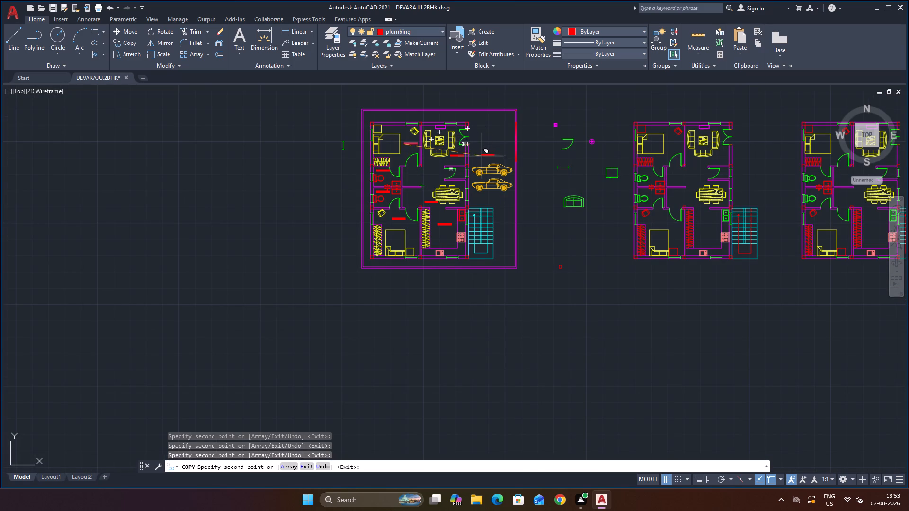
pyautogui.scroll(2, 481, 158)
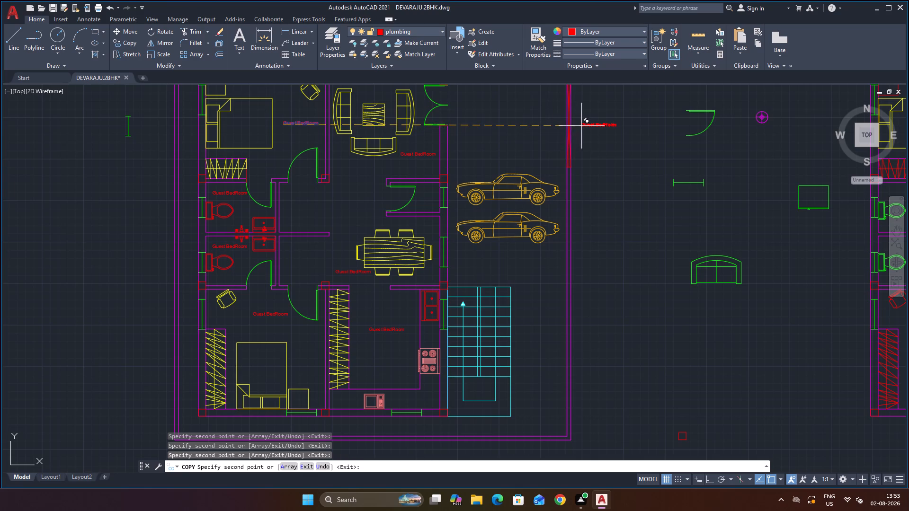
pyautogui.click(579, 128)
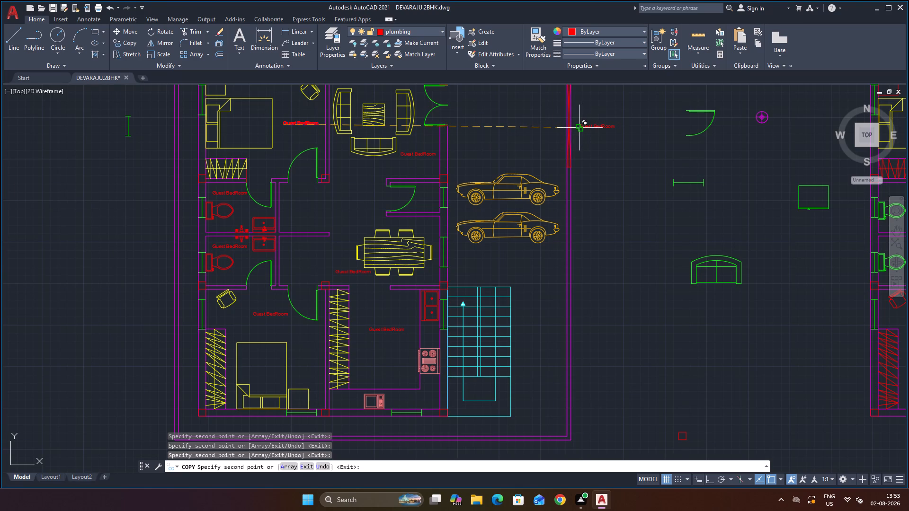
pyautogui.press('Escape')
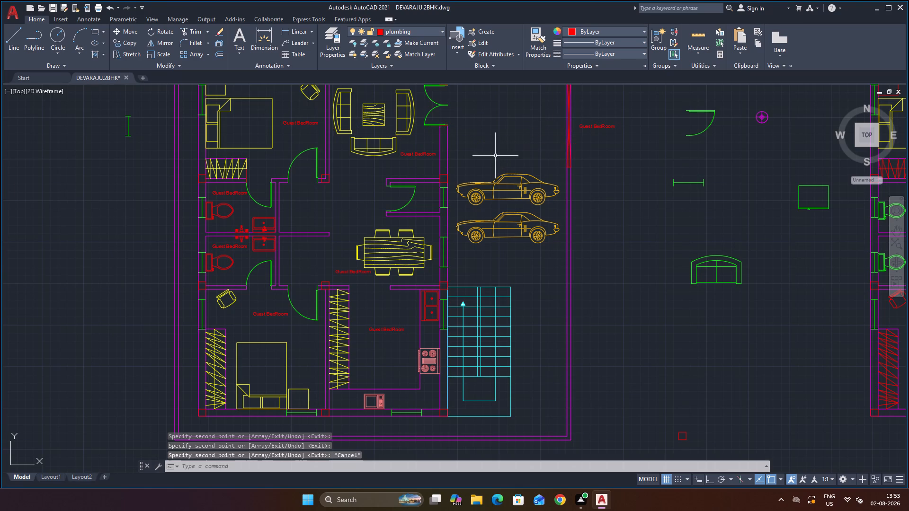
pyautogui.press('Escape')
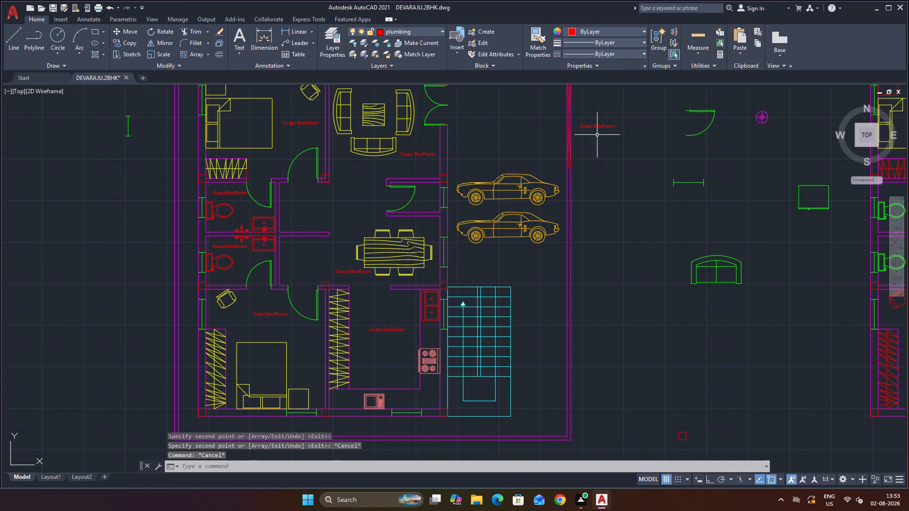
# Replace the text of the label copy outside the compound wall with "Entrance gate".
pyautogui.doubleClick(599, 126)
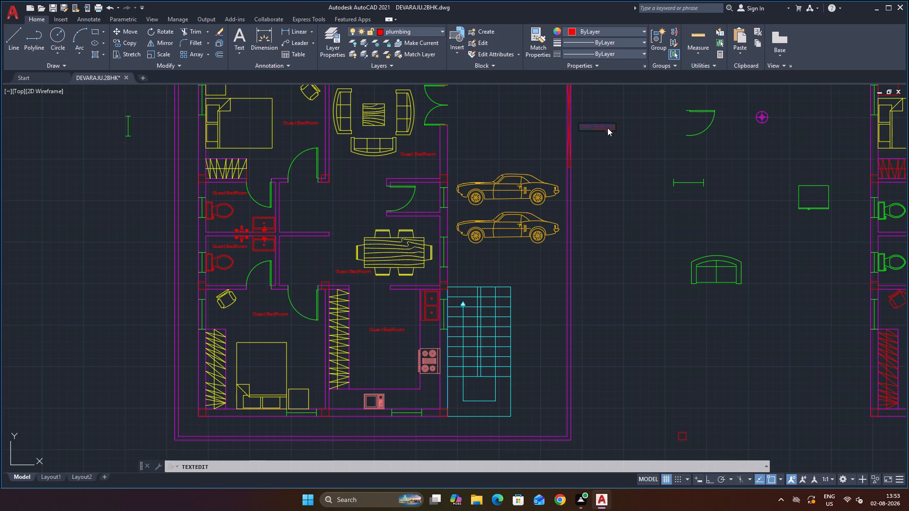
pyautogui.click(608, 127)
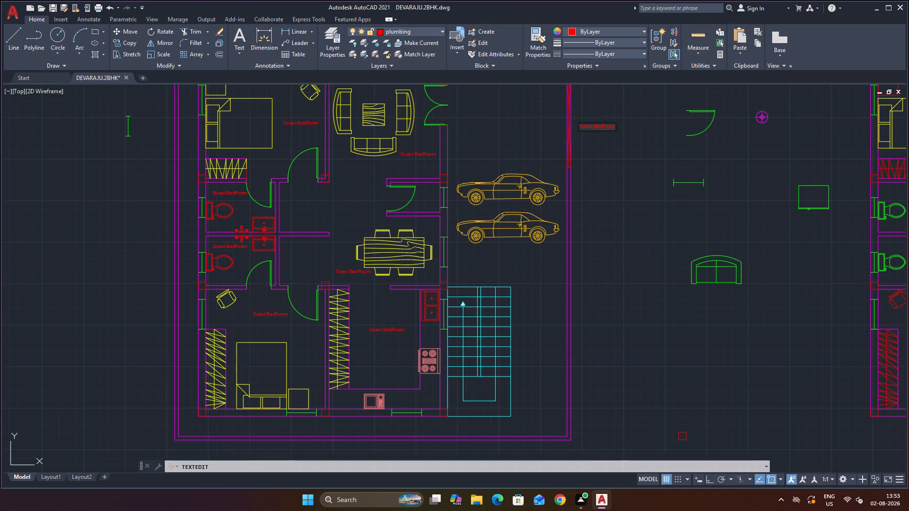
pyautogui.click(614, 126)
pyautogui.press('BackSpace')
pyautogui.press('BackSpace')
pyautogui.press('BackSpace')
pyautogui.press('BackSpace')
pyautogui.press('BackSpace')
pyautogui.press('BackSpace')
pyautogui.press('BackSpace')
pyautogui.press('BackSpace')
pyautogui.press('BackSpace')
pyautogui.press('BackSpace')
pyautogui.press('BackSpace')
pyautogui.press('BackSpace')
pyautogui.press('BackSpace')
pyautogui.press('BackSpace')
pyautogui.press('BackSpace')
pyautogui.press('BackSpace')
pyautogui.press('BackSpace')
pyautogui.press('BackSpace')
pyautogui.press('BackSpace')
pyautogui.press('BackSpace')
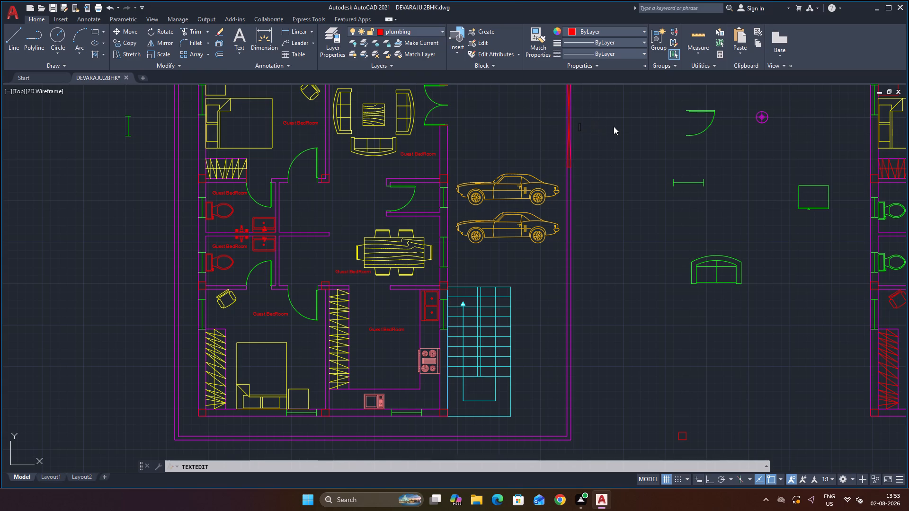
pyautogui.press('e')
pyautogui.press('e')
pyautogui.write('nt')
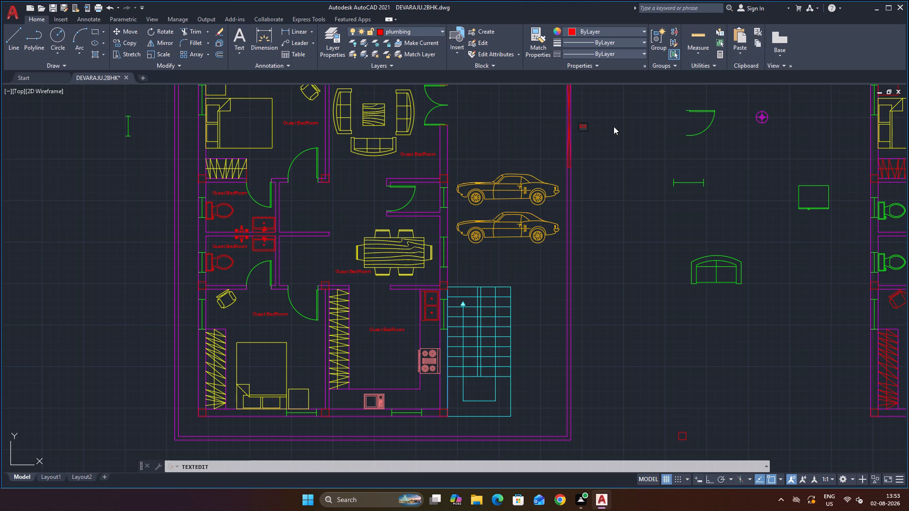
pyautogui.press('BackSpace')
pyautogui.write('trance gate')
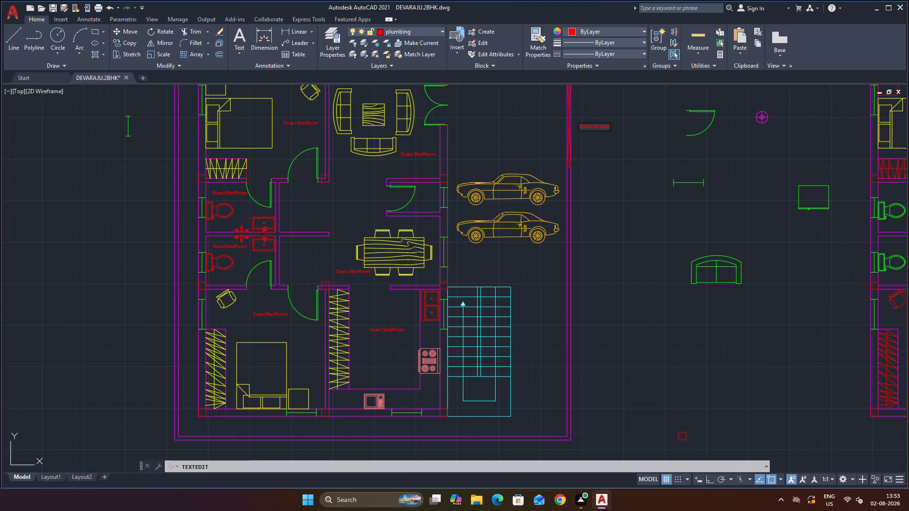
pyautogui.click(635, 178)
# Move the Entrance gate label to the doors layer, accepting green as that layer's colour.
pyautogui.click(602, 126)
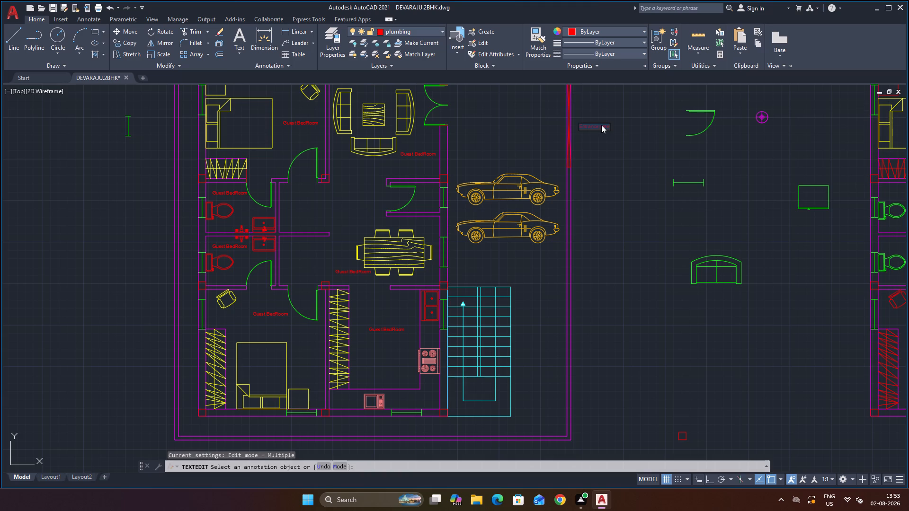
pyautogui.click(428, 26)
pyautogui.press('Escape')
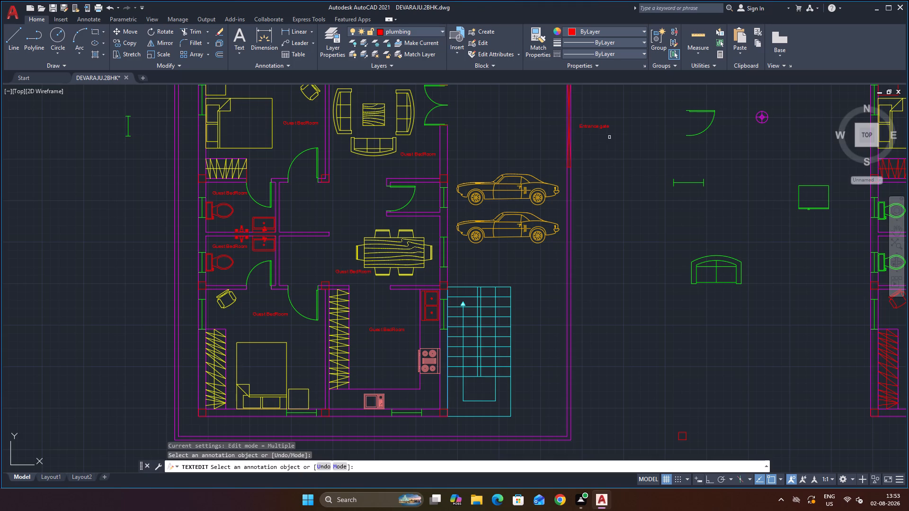
pyautogui.press('Escape')
pyautogui.click(602, 125)
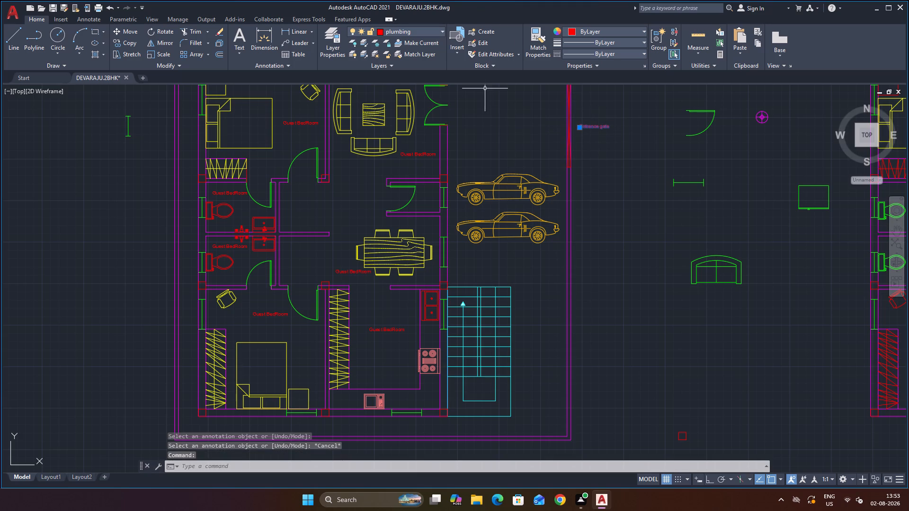
pyautogui.click(440, 30)
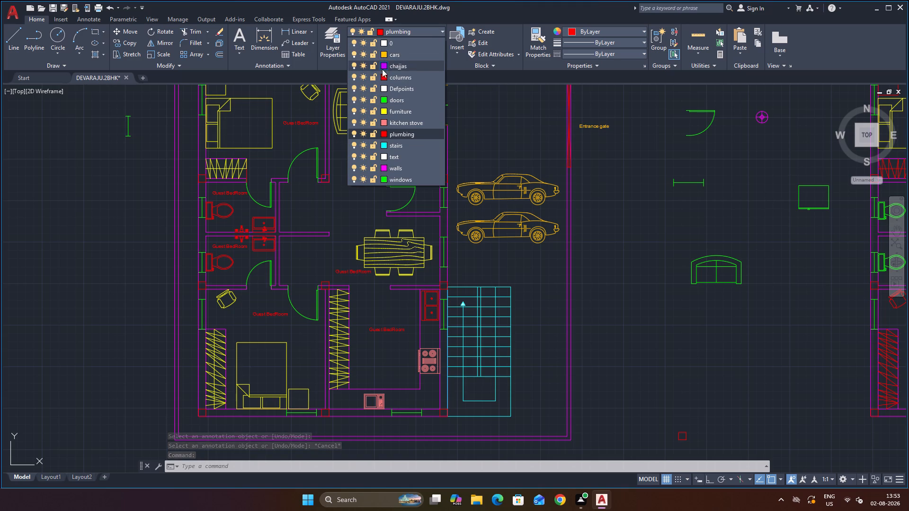
pyautogui.click(385, 100)
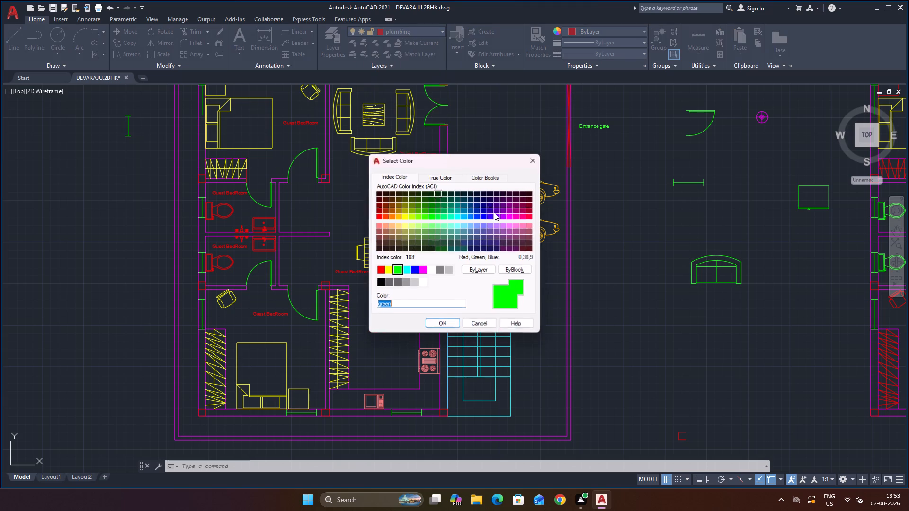
pyautogui.click(437, 322)
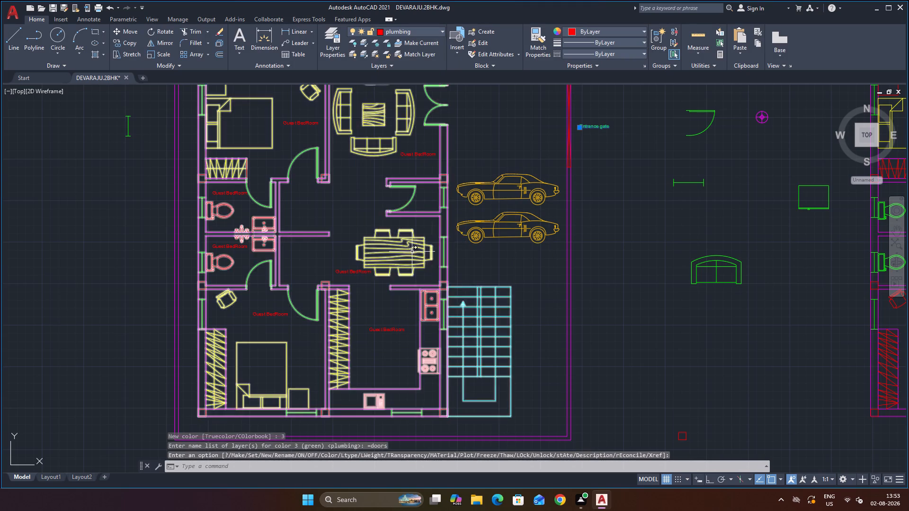
# Replace the text of the Guest BedRoom label copy below the sofa set in the living area with "Hall".
pyautogui.click(424, 155)
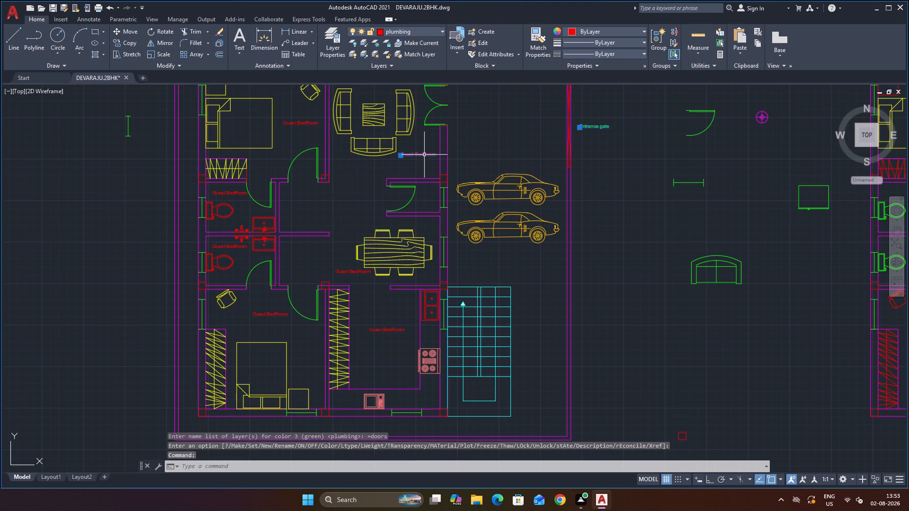
pyautogui.doubleClick(424, 155)
pyautogui.doubleClick(424, 155)
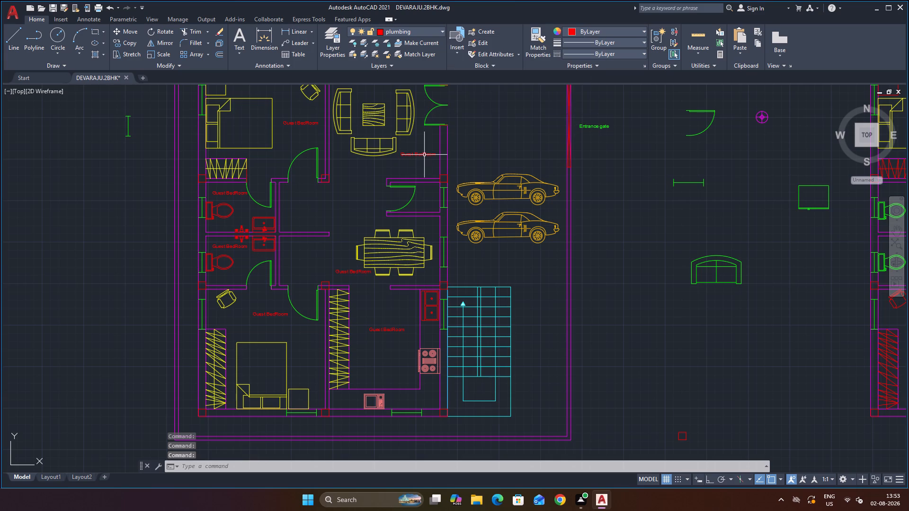
pyautogui.click(424, 155)
pyautogui.doubleClick(425, 155)
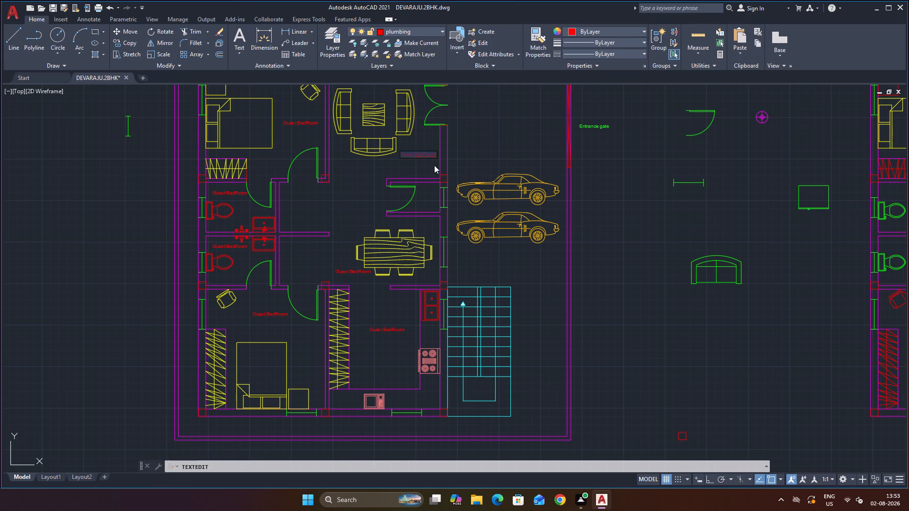
pyautogui.press('BackSpace')
pyautogui.press('h')
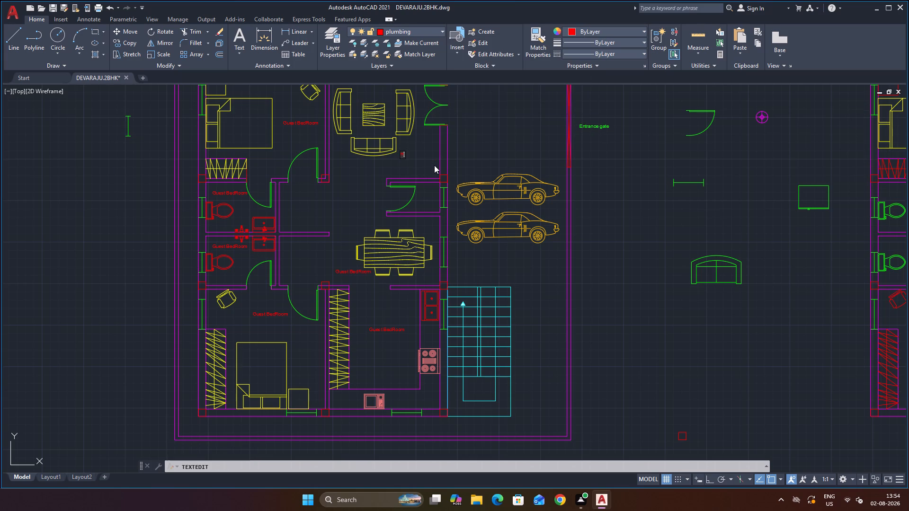
pyautogui.press('a')
pyautogui.write('all')
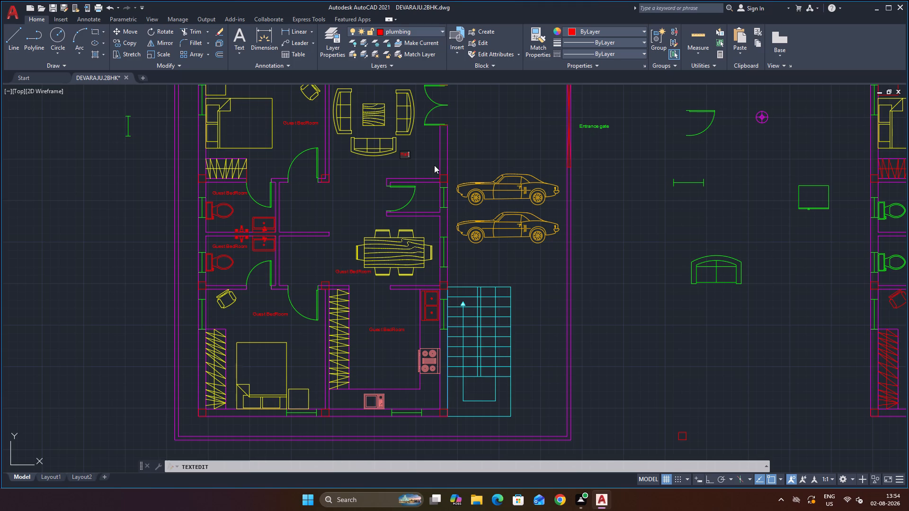
pyautogui.click(427, 158)
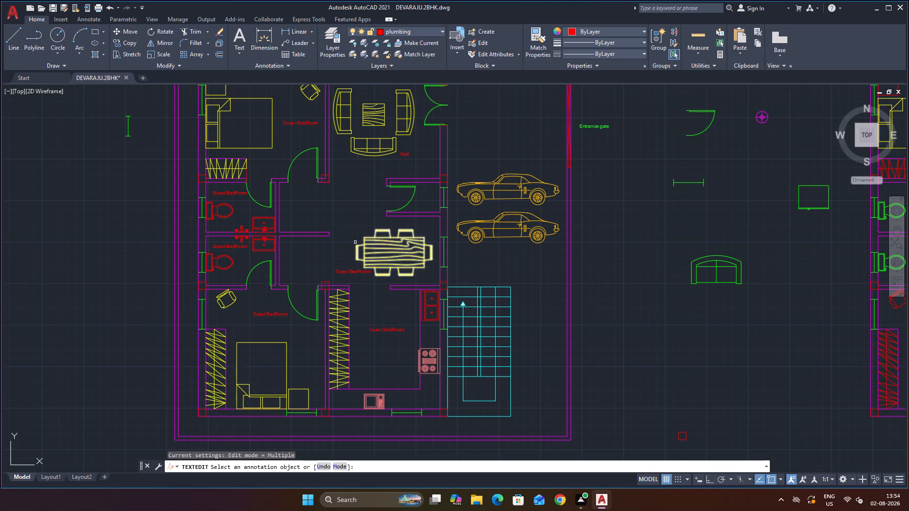
pyautogui.press('Escape')
# Replace the text of the label copy beside the dining table with "Dining".
pyautogui.doubleClick(347, 272)
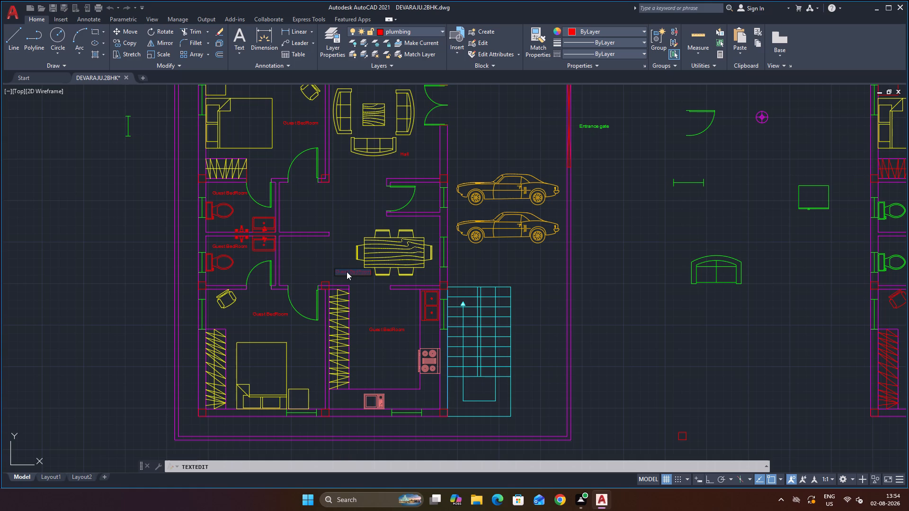
pyautogui.press('BackSpace')
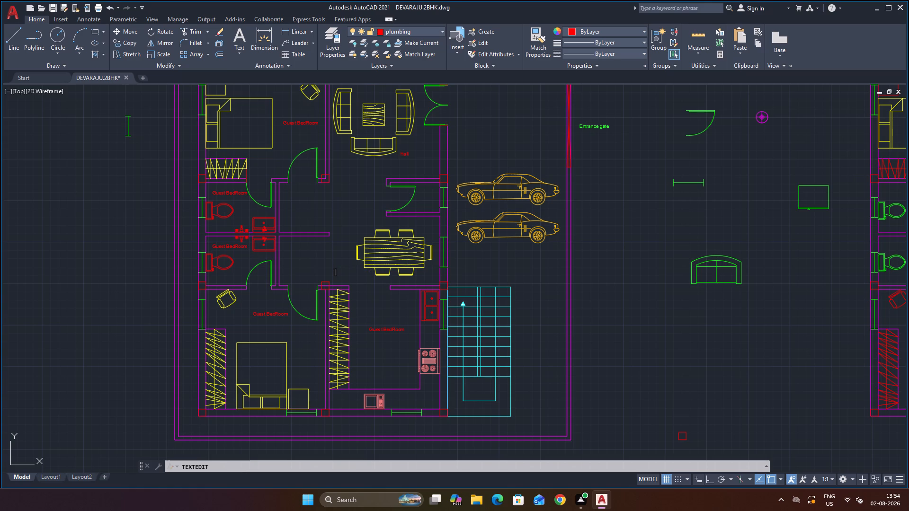
pyautogui.press('d')
pyautogui.write('DI')
pyautogui.write('in')
pyautogui.write('ing')
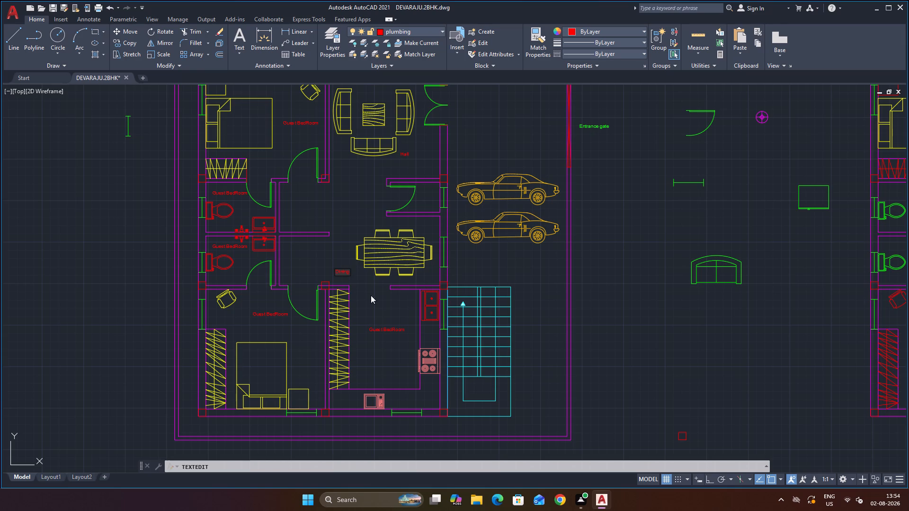
pyautogui.click(508, 260)
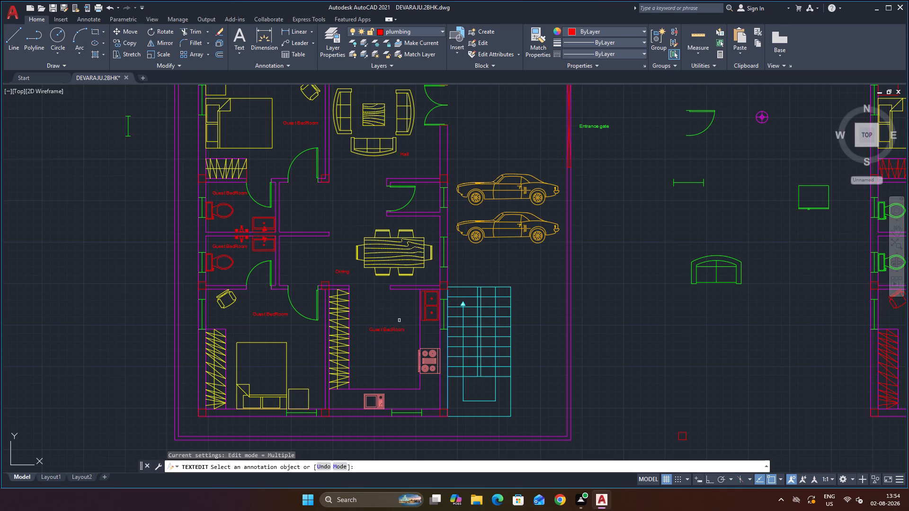
pyautogui.press('Escape')
# Replace the text of the label copy in the kitchen with "Kitchen".
pyautogui.doubleClick(400, 331)
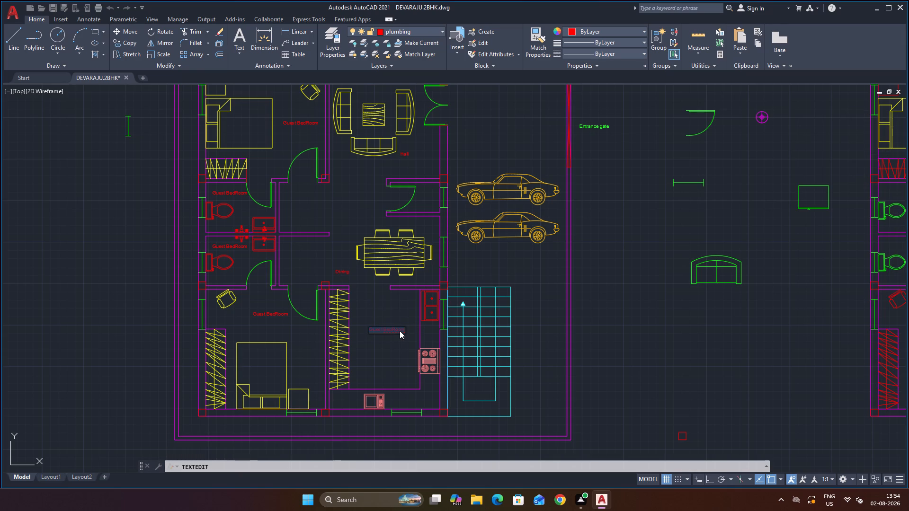
pyautogui.write('ki')
pyautogui.press('BackSpace')
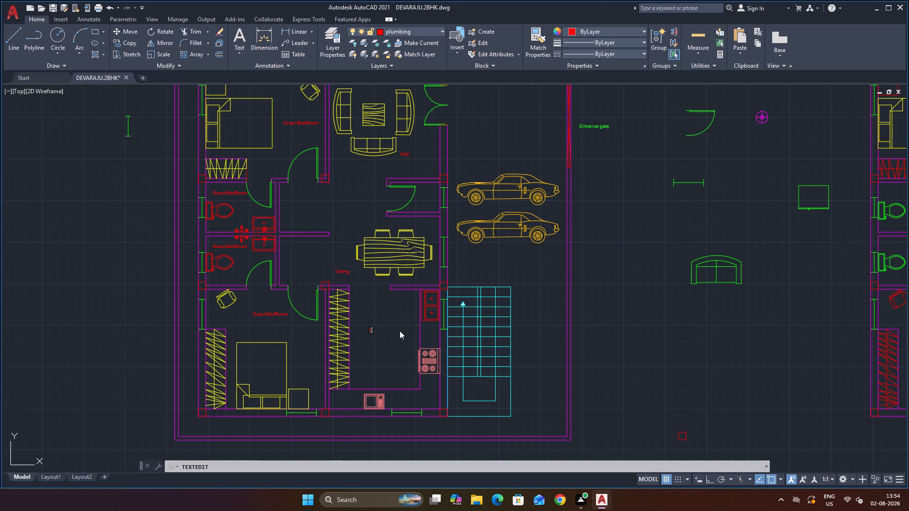
pyautogui.write('itech')
pyautogui.press('BackSpace')
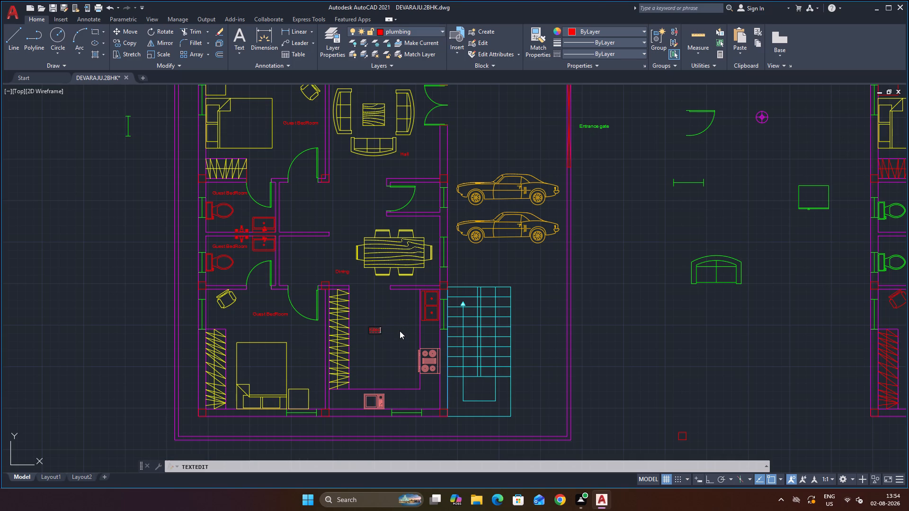
pyautogui.press('BackSpace')
pyautogui.press('BackSpace')
pyautogui.write('chen')
pyautogui.doubleClick(282, 312)
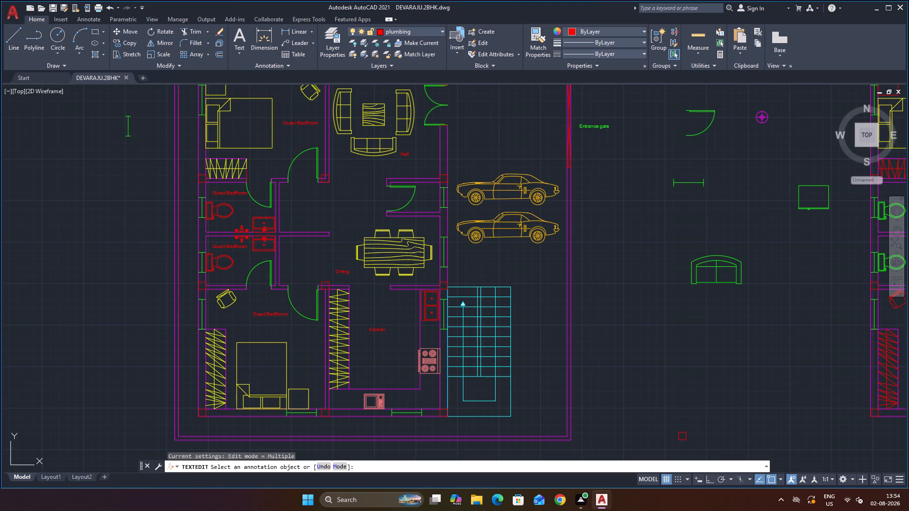
pyautogui.press('Escape')
# Replace the text of the label copy in the lower bedroom with "Master Bed Romm", capitalising each word.
pyautogui.doubleClick(284, 315)
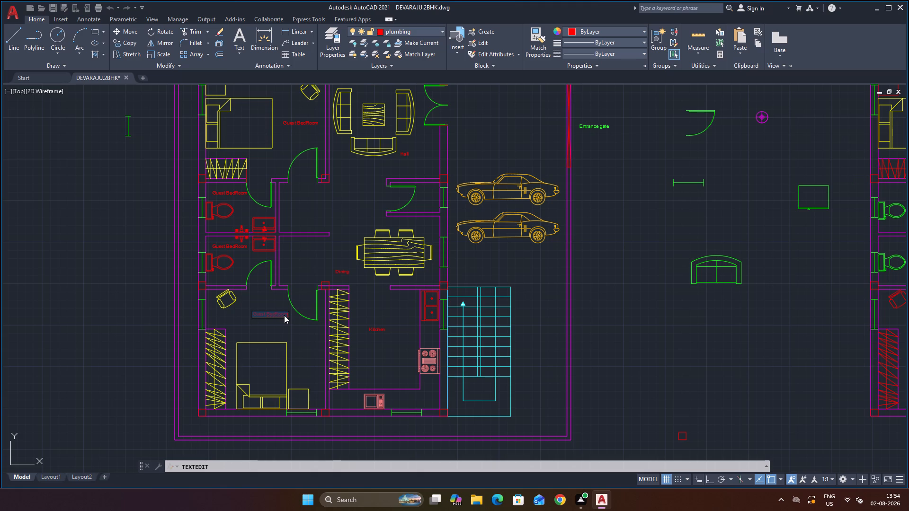
pyautogui.write('ma')
pyautogui.press('BackSpace')
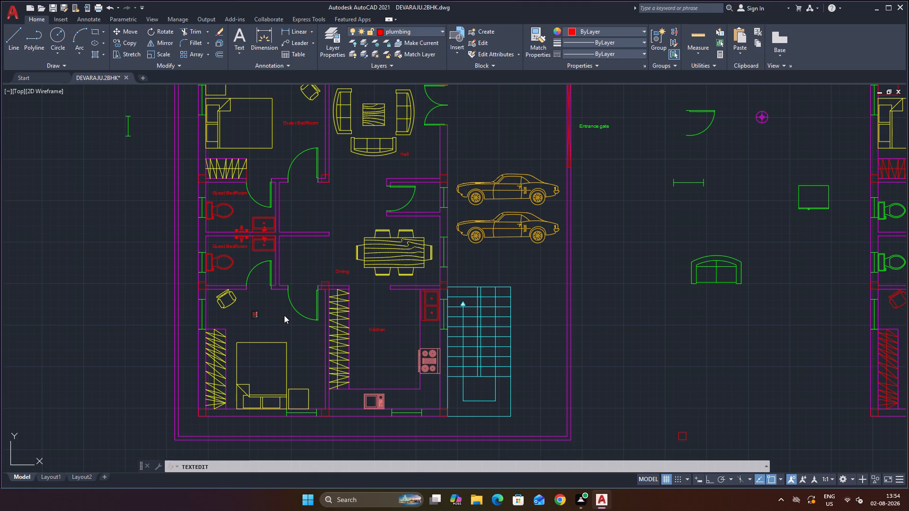
pyautogui.write('aster bed romm')
pyautogui.press('Left')
pyautogui.press('Left')
pyautogui.press('Left')
pyautogui.press('BackSpace')
pyautogui.press('r')
pyautogui.press('Left')
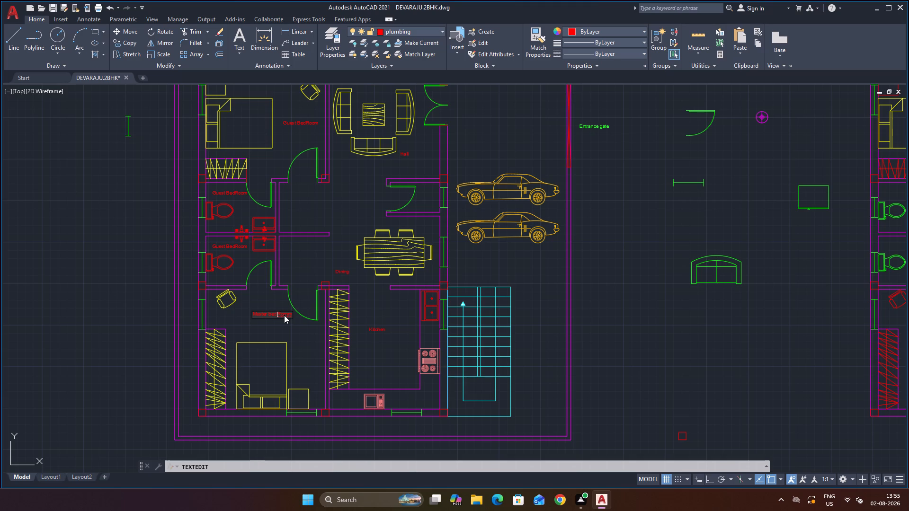
pyautogui.press('Left')
pyautogui.press('Left')
pyautogui.press('Left')
pyautogui.press('BackSpace')
pyautogui.press('b')
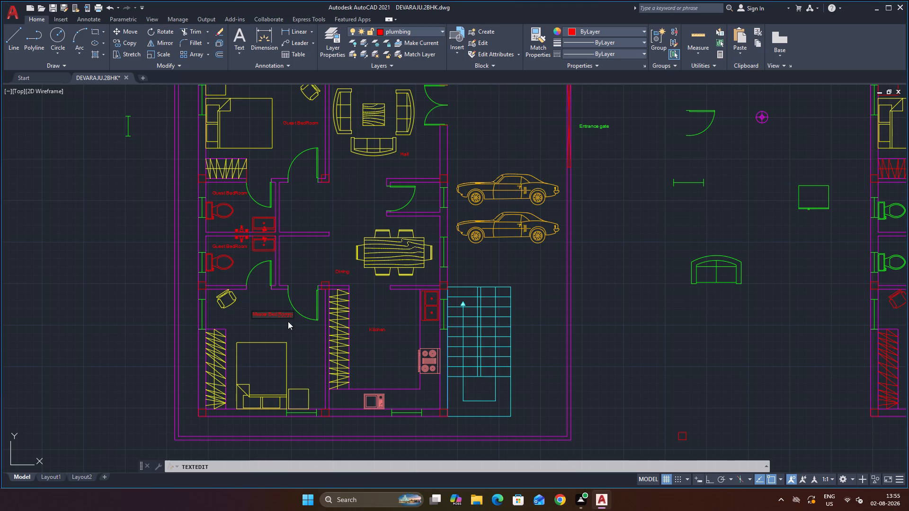
pyautogui.click(297, 336)
pyautogui.press('Escape')
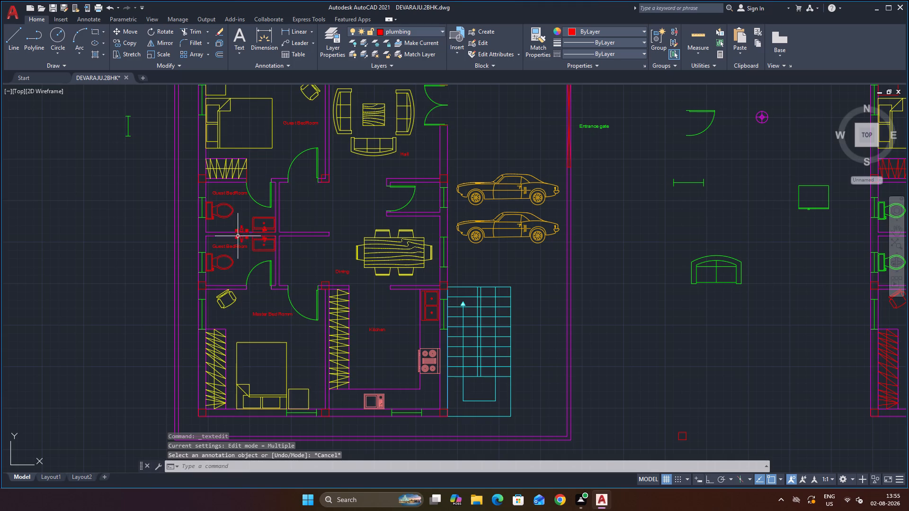
# Replace the text of the label copy in the lower toilet with "Master toilet".
pyautogui.doubleClick(229, 248)
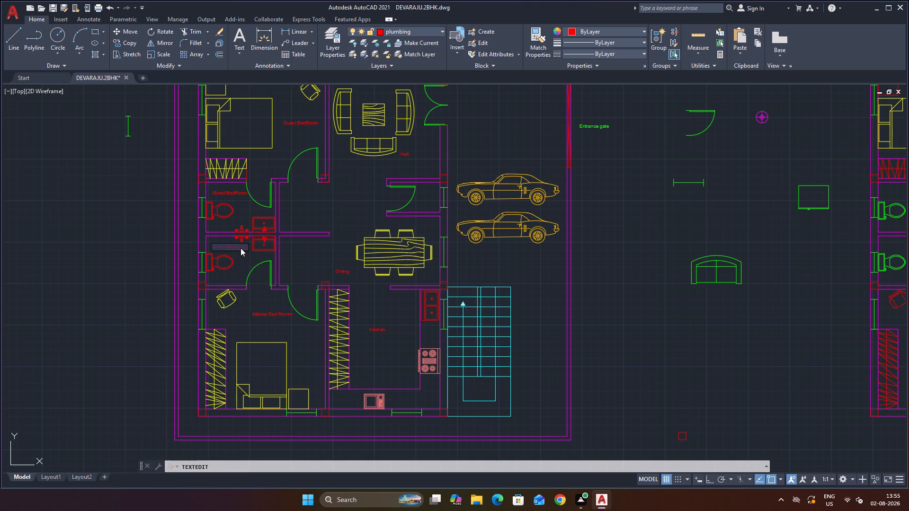
pyautogui.write('MA')
pyautogui.write('aster')
pyautogui.press('space')
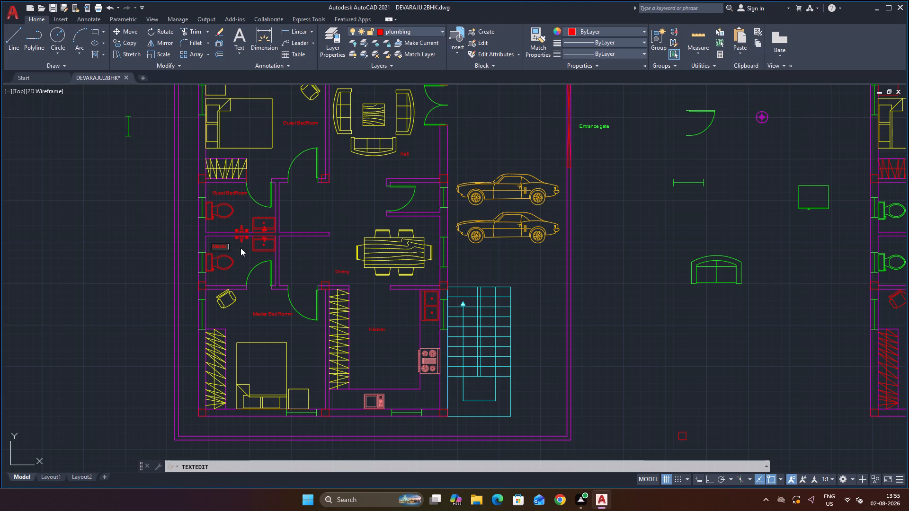
pyautogui.write('toilet')
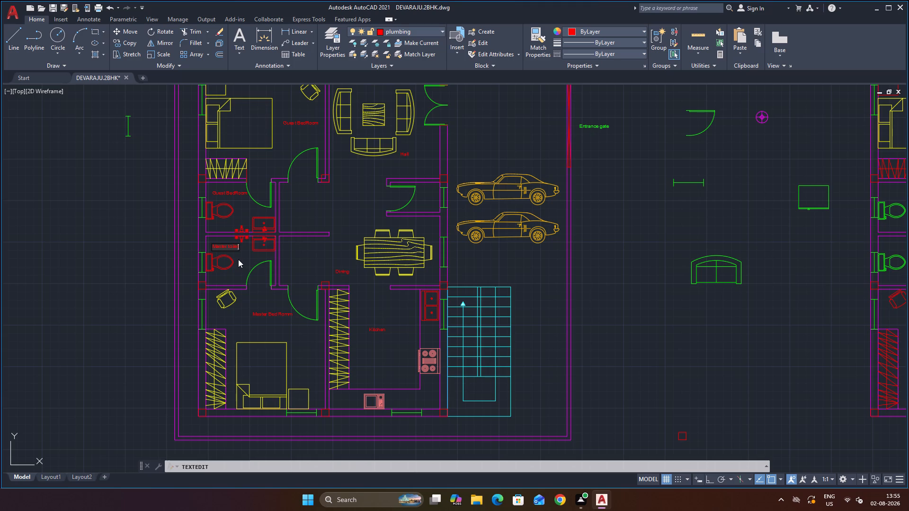
pyautogui.click(243, 260)
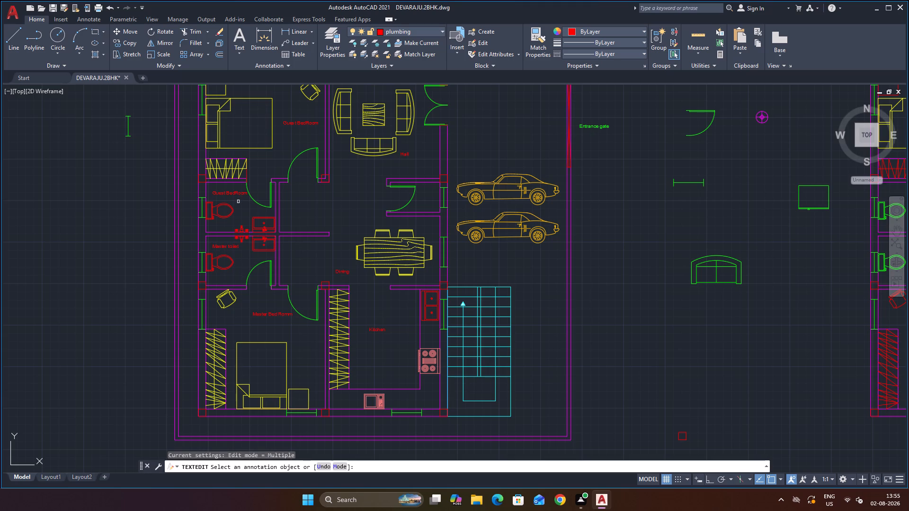
pyautogui.press('Escape')
# Replace the text of the label copy in the upper toilet with "Guest Toilet".
pyautogui.doubleClick(236, 192)
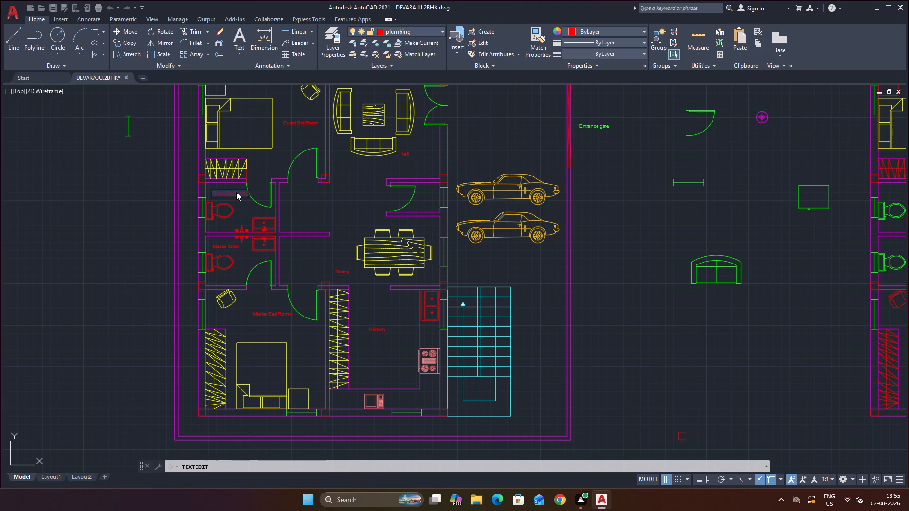
pyautogui.press('BackSpace')
pyautogui.press('g')
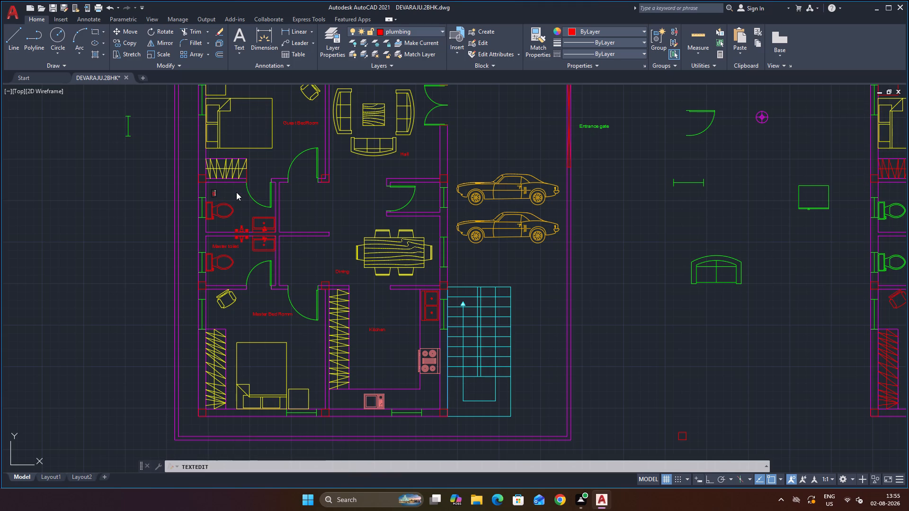
pyautogui.press('g')
pyautogui.write('uest')
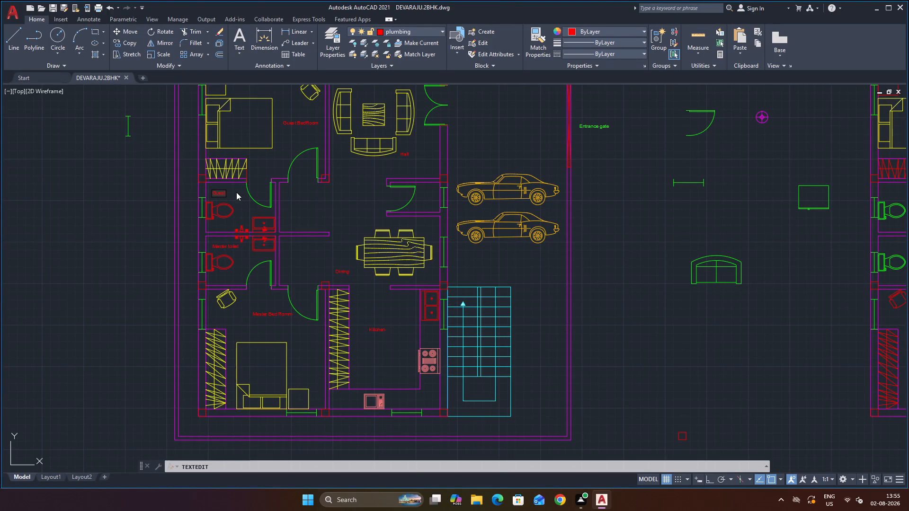
pyautogui.press('BackSpace')
pyautogui.press('BackSpace')
pyautogui.press('BackSpace')
pyautogui.press('BackSpace')
pyautogui.press('u')
pyautogui.write('est')
pyautogui.press('space')
pyautogui.hotkey('shift', 't')
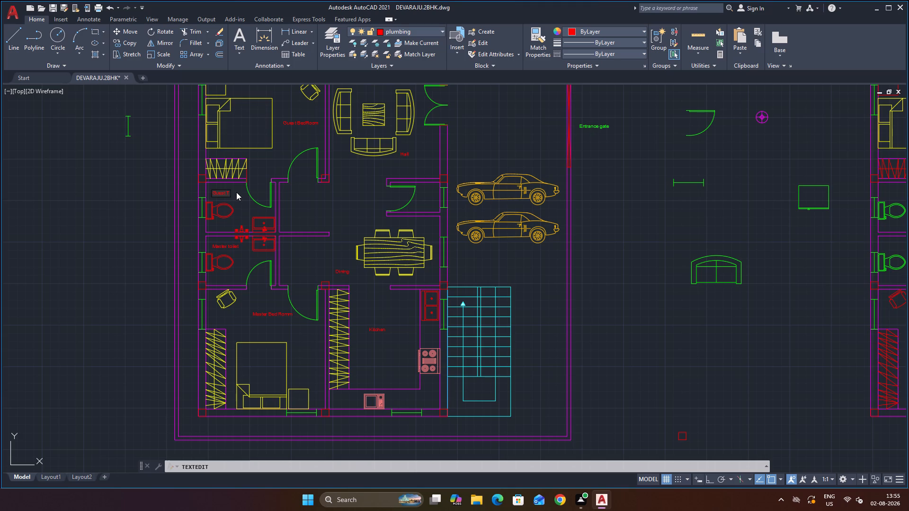
pyautogui.write('oilet')
pyautogui.click(304, 215)
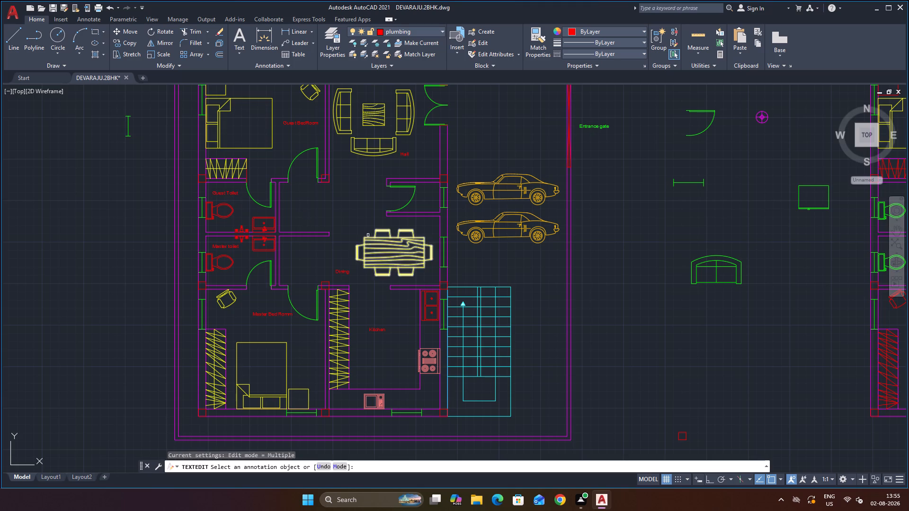
pyautogui.scroll(-2, 370, 235)
pyautogui.scroll(2, 440, 192)
pyautogui.scroll(1, 365, 164)
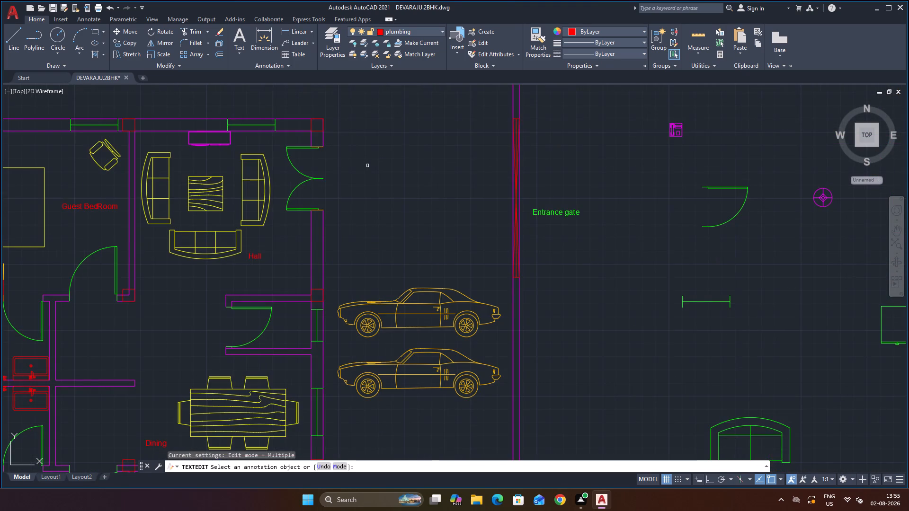
pyautogui.scroll(-1, 353, 178)
pyautogui.press('Escape')
pyautogui.scroll(-2, 356, 182)
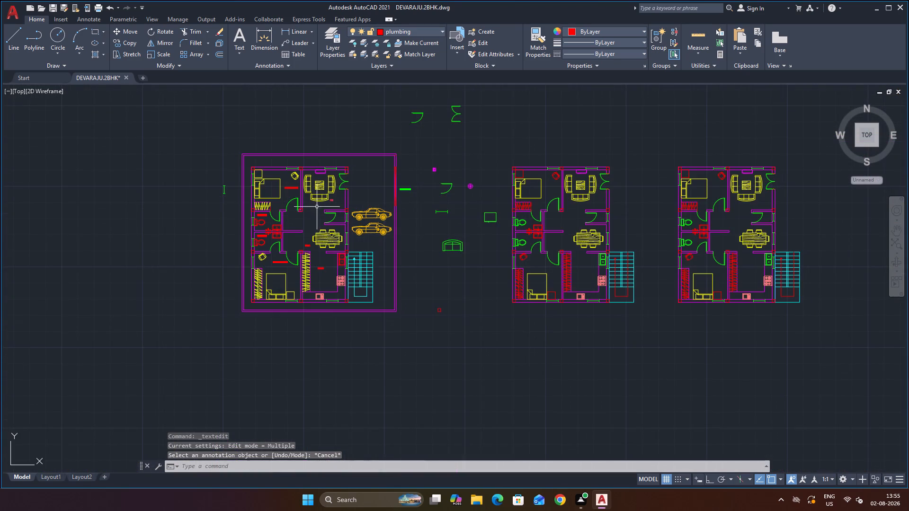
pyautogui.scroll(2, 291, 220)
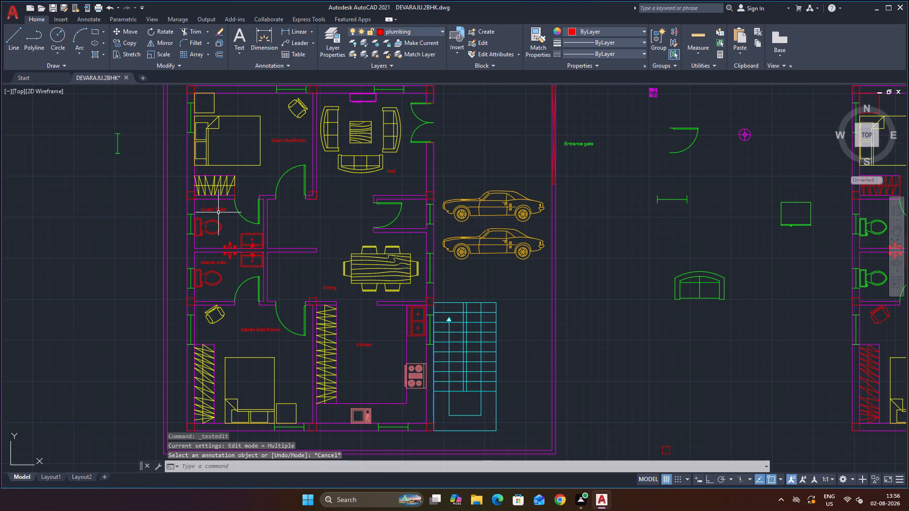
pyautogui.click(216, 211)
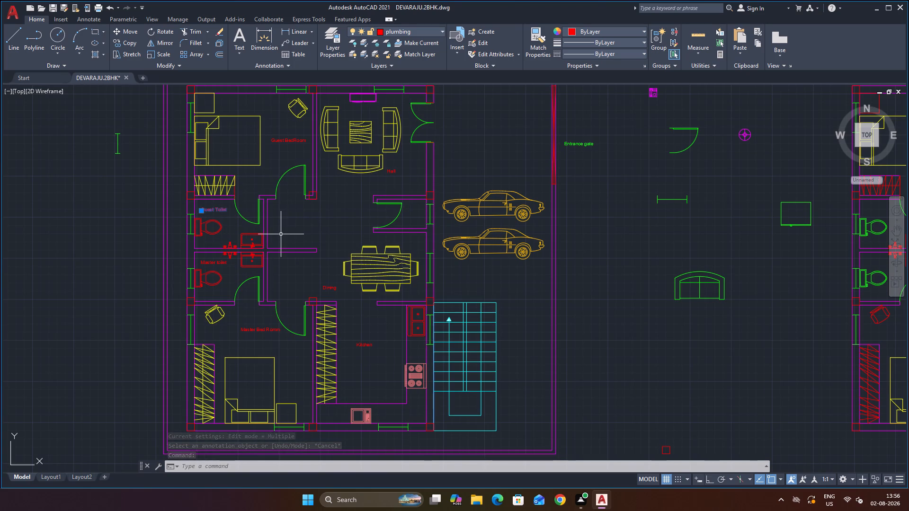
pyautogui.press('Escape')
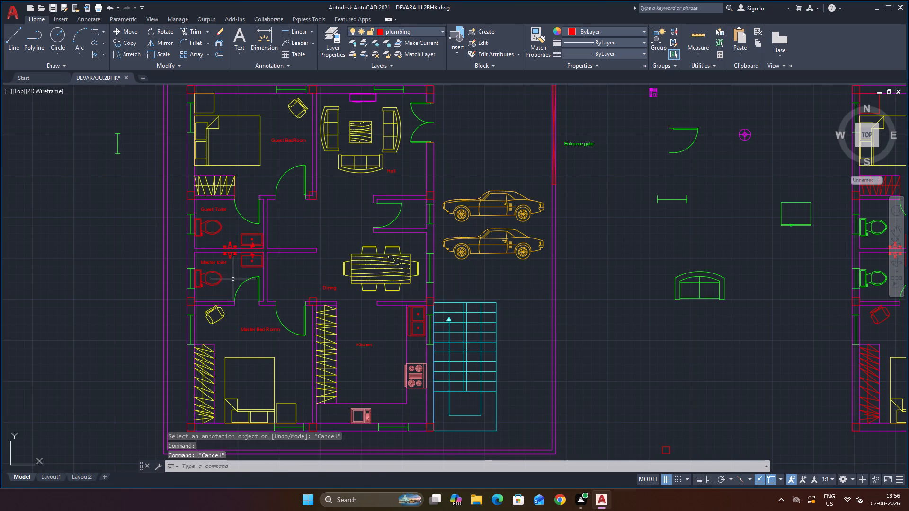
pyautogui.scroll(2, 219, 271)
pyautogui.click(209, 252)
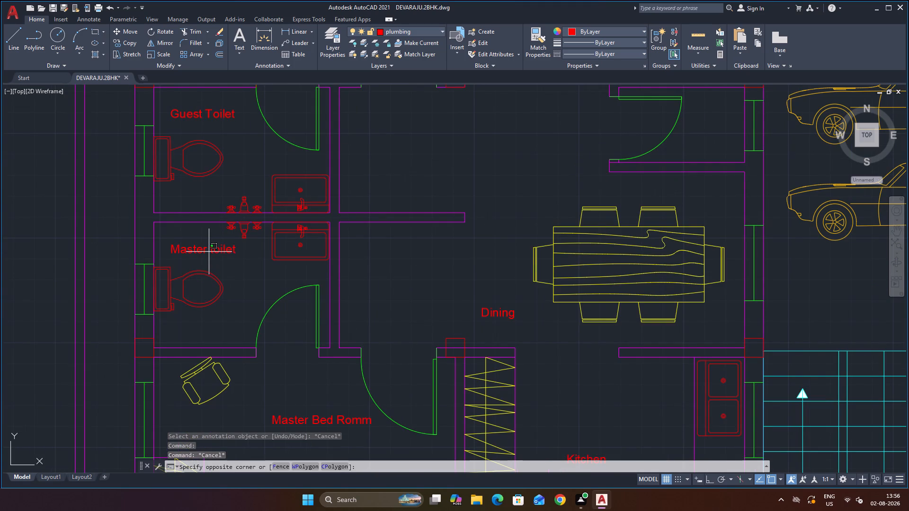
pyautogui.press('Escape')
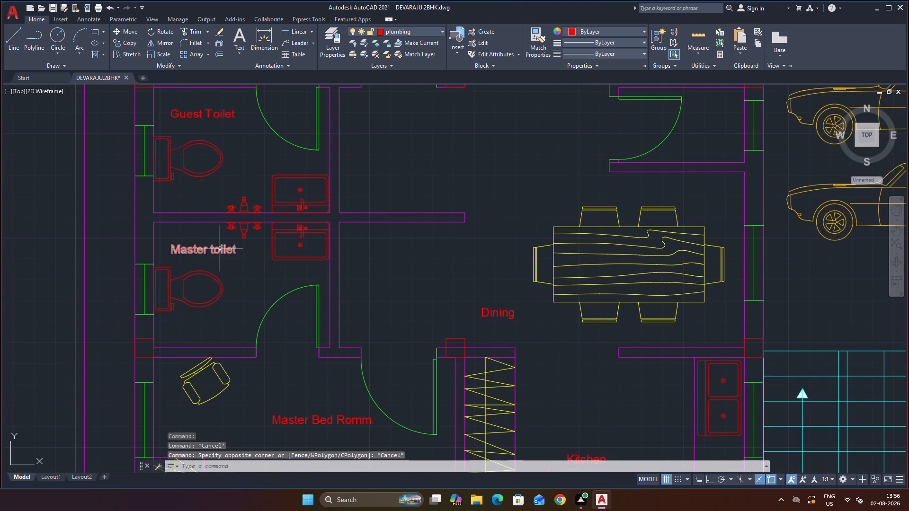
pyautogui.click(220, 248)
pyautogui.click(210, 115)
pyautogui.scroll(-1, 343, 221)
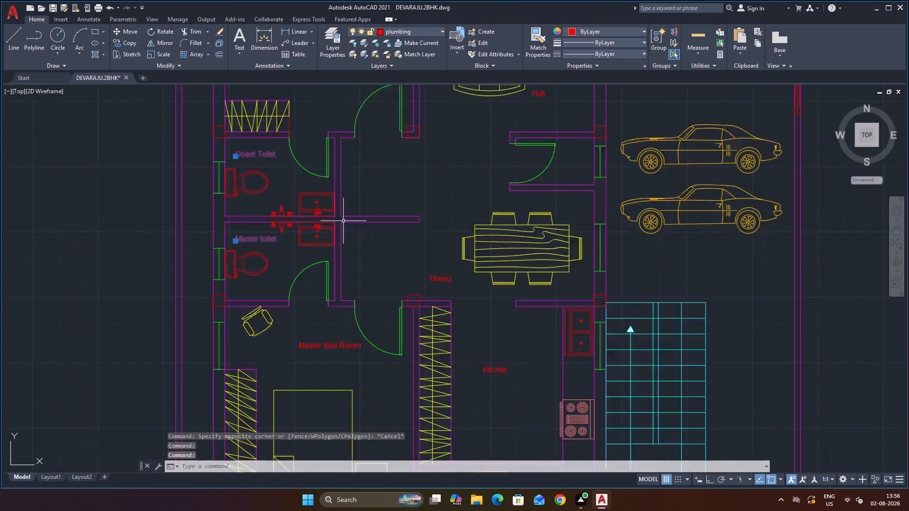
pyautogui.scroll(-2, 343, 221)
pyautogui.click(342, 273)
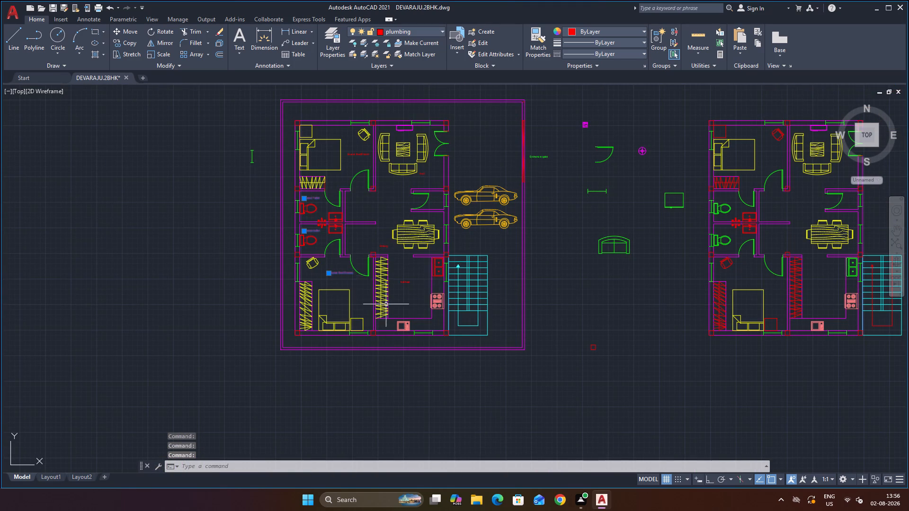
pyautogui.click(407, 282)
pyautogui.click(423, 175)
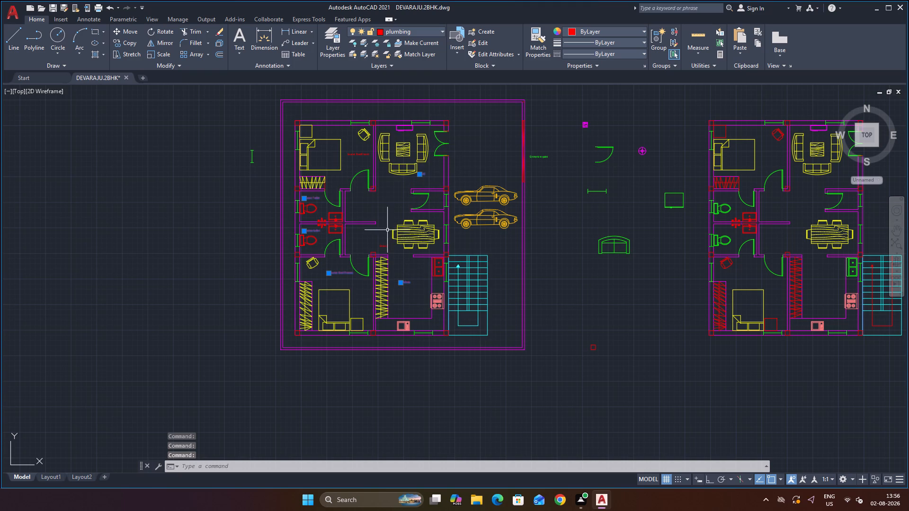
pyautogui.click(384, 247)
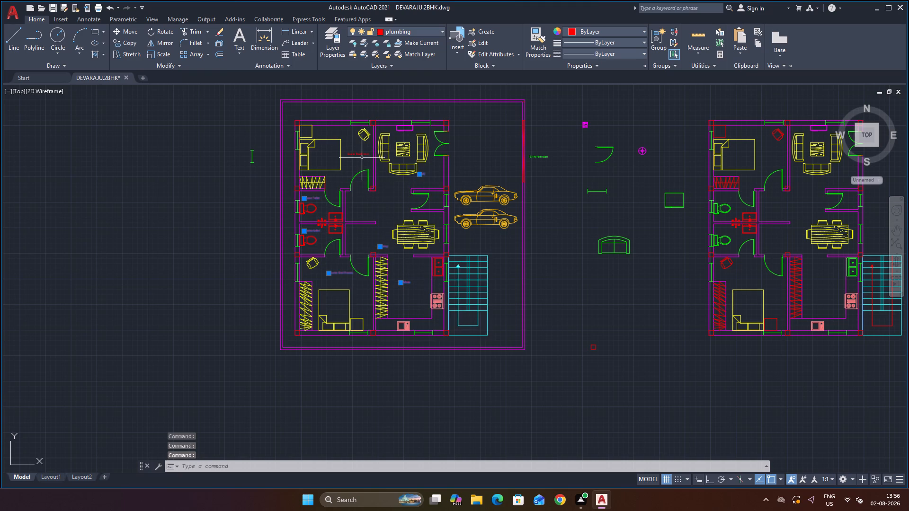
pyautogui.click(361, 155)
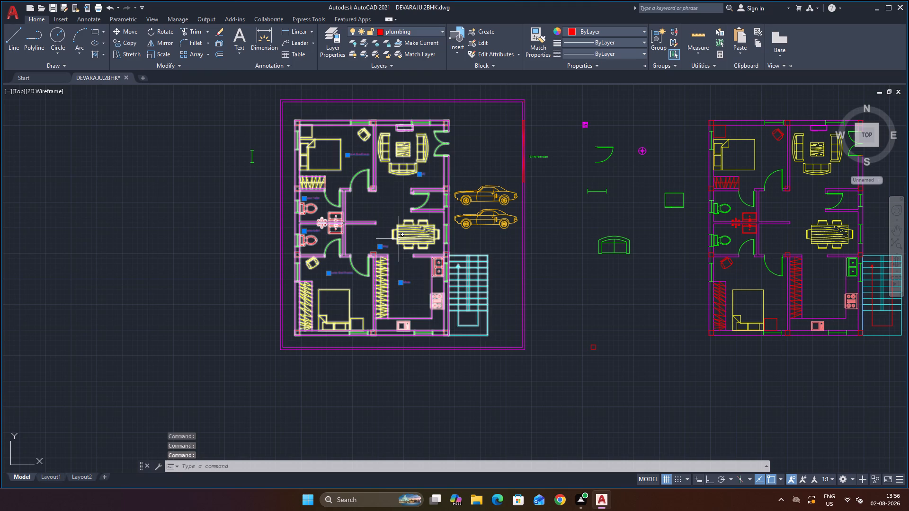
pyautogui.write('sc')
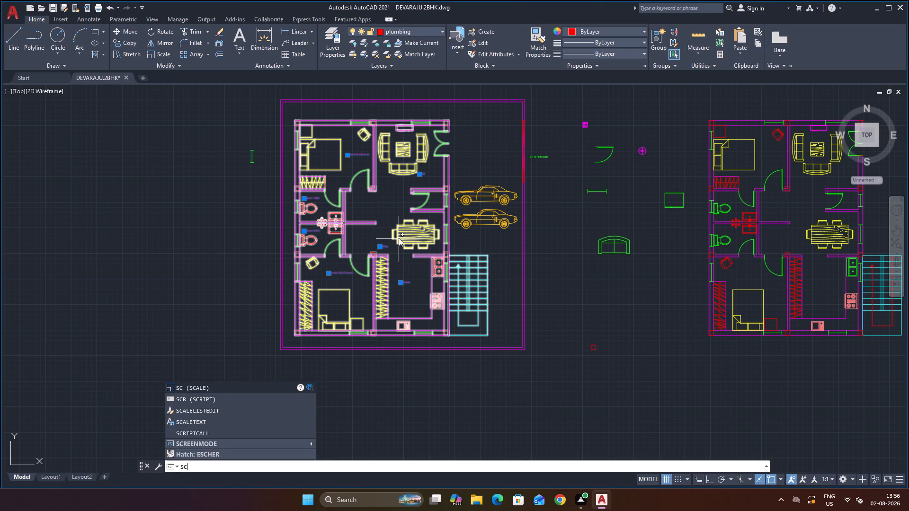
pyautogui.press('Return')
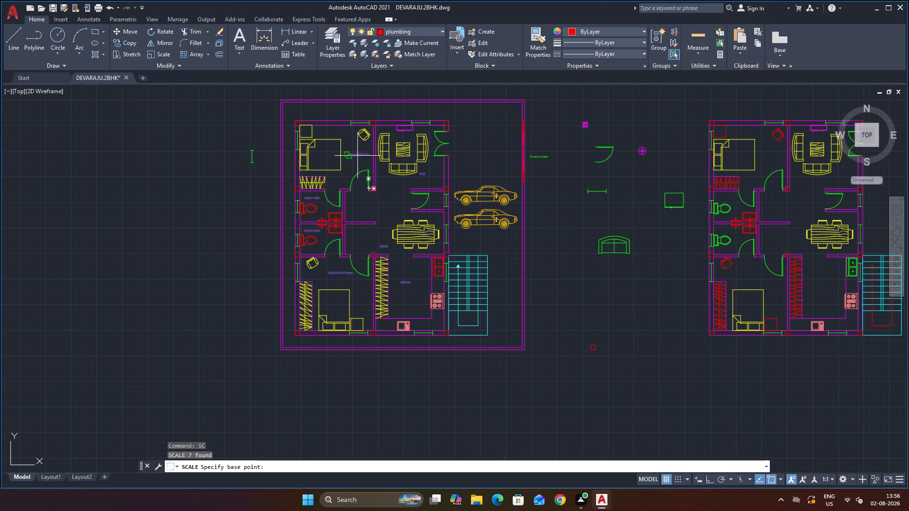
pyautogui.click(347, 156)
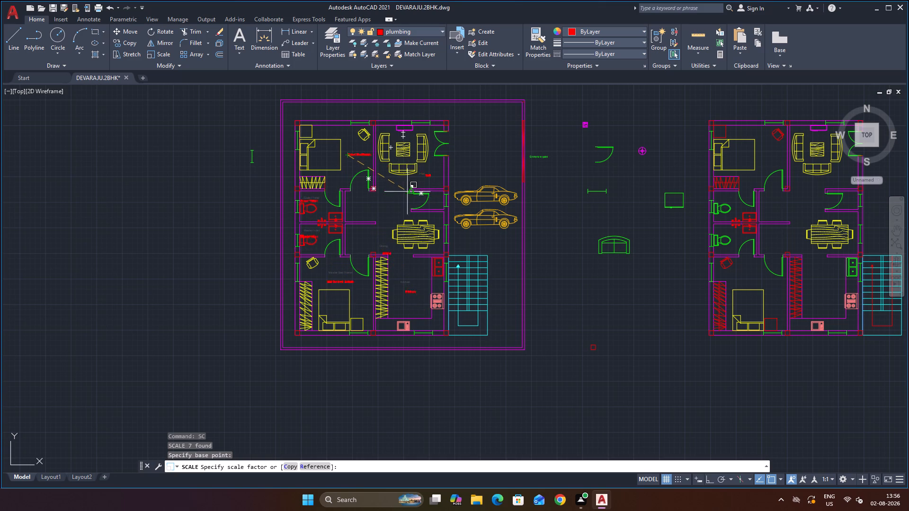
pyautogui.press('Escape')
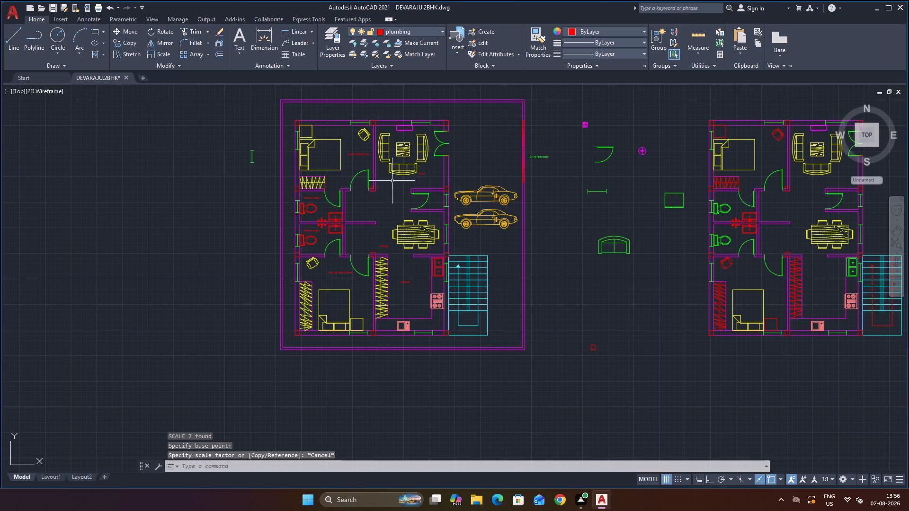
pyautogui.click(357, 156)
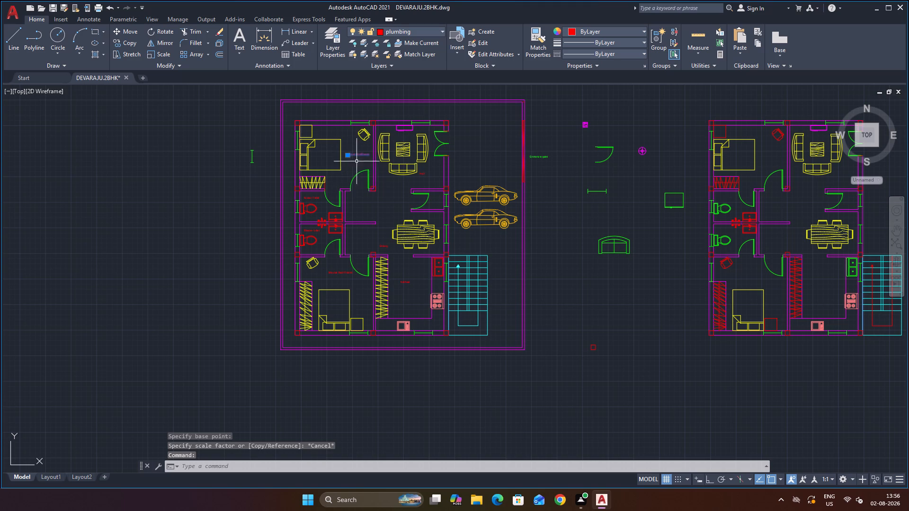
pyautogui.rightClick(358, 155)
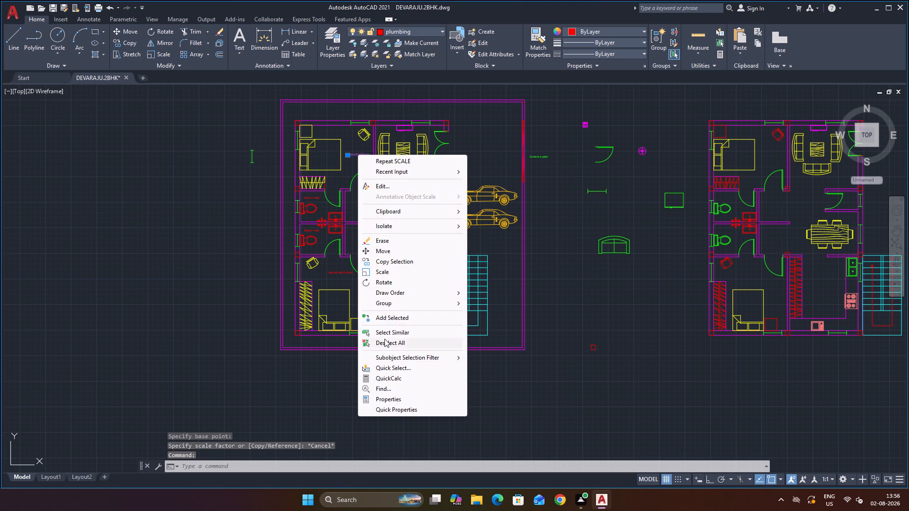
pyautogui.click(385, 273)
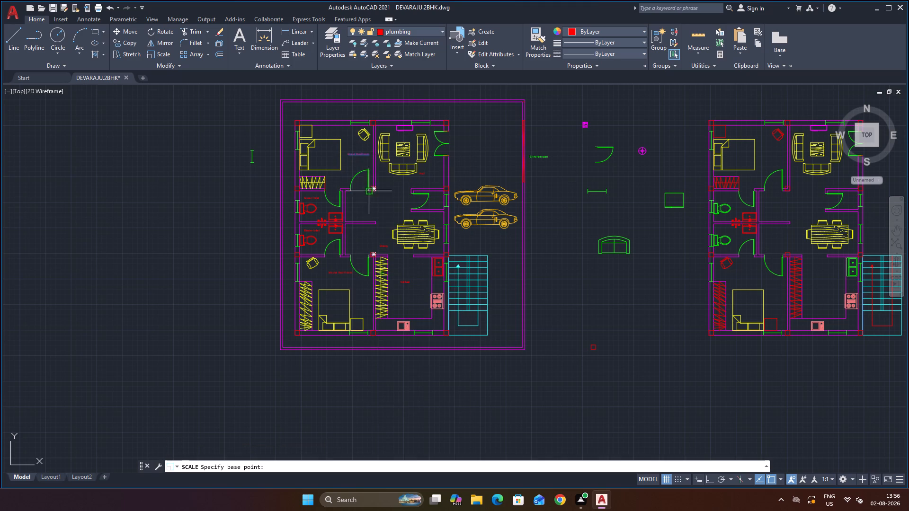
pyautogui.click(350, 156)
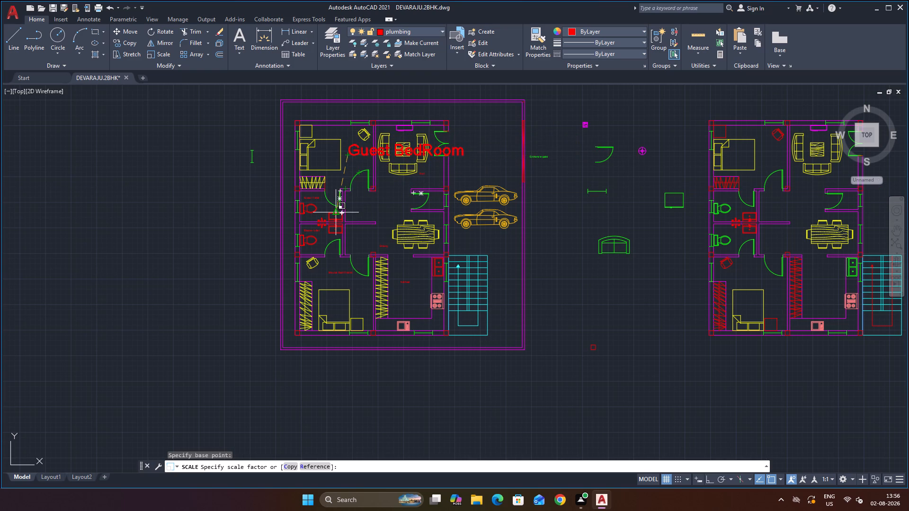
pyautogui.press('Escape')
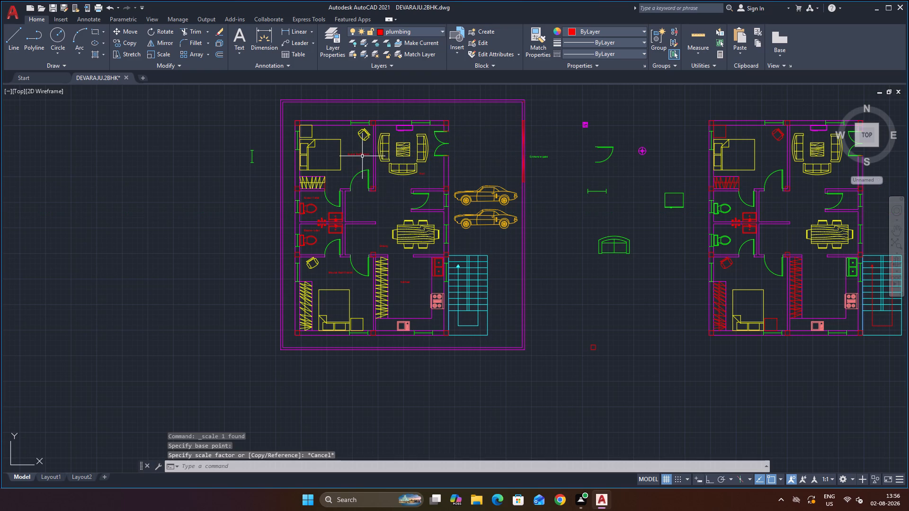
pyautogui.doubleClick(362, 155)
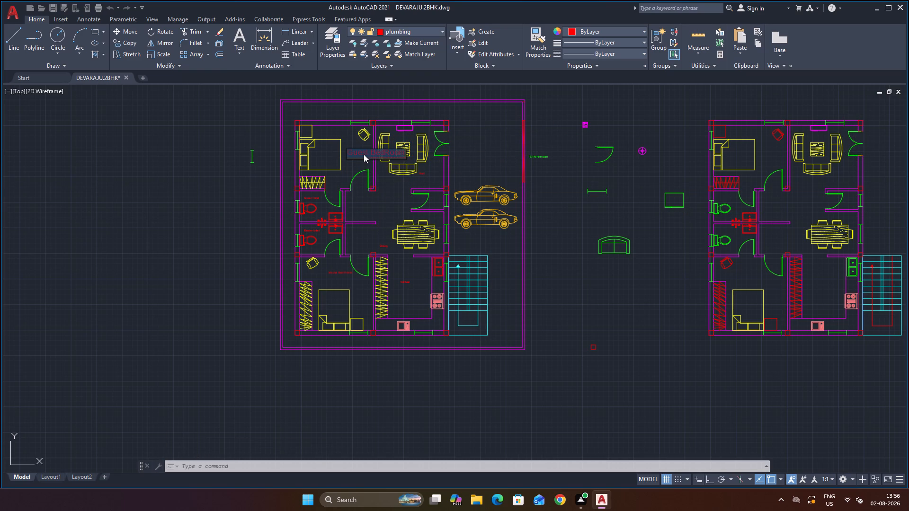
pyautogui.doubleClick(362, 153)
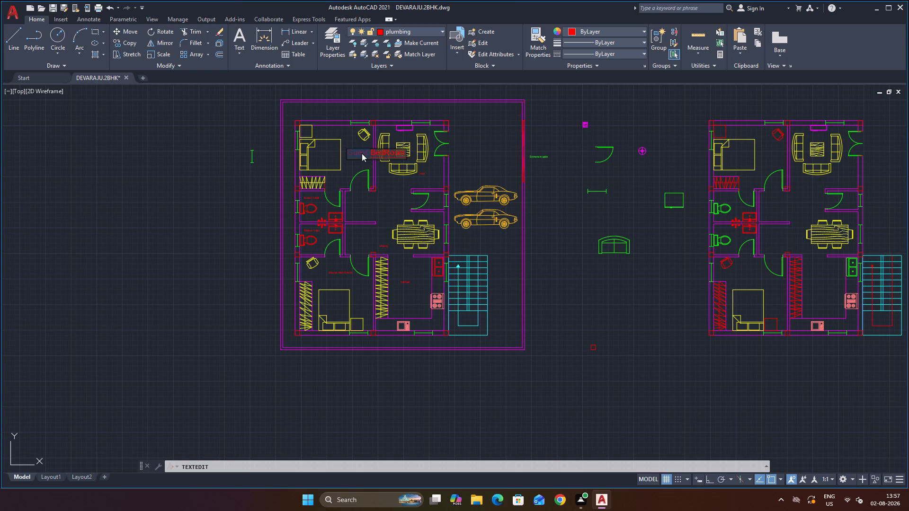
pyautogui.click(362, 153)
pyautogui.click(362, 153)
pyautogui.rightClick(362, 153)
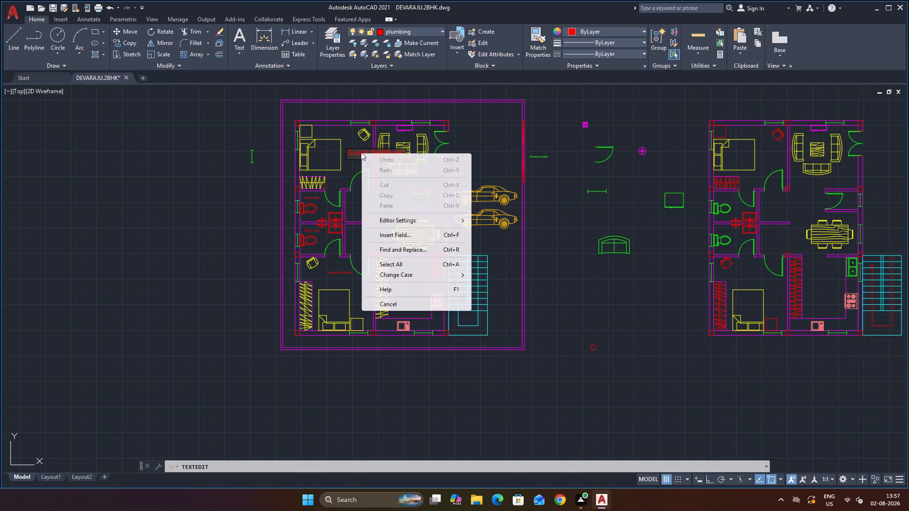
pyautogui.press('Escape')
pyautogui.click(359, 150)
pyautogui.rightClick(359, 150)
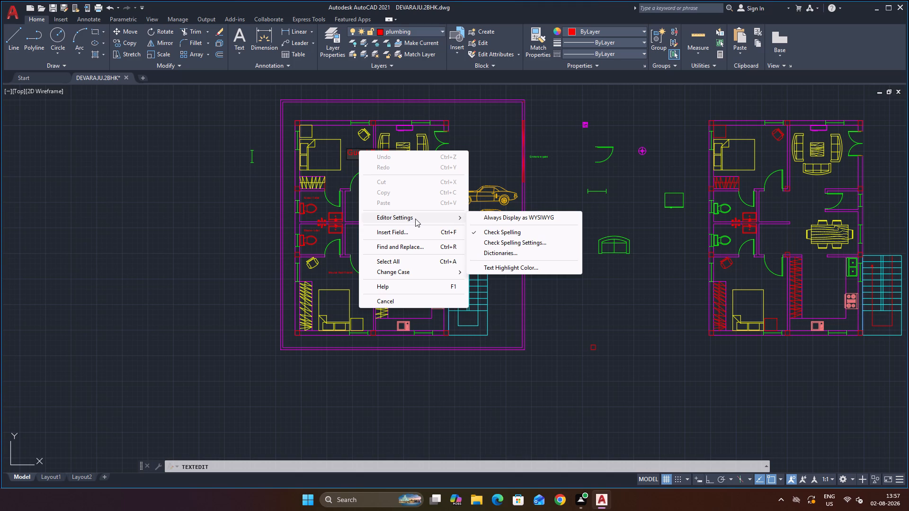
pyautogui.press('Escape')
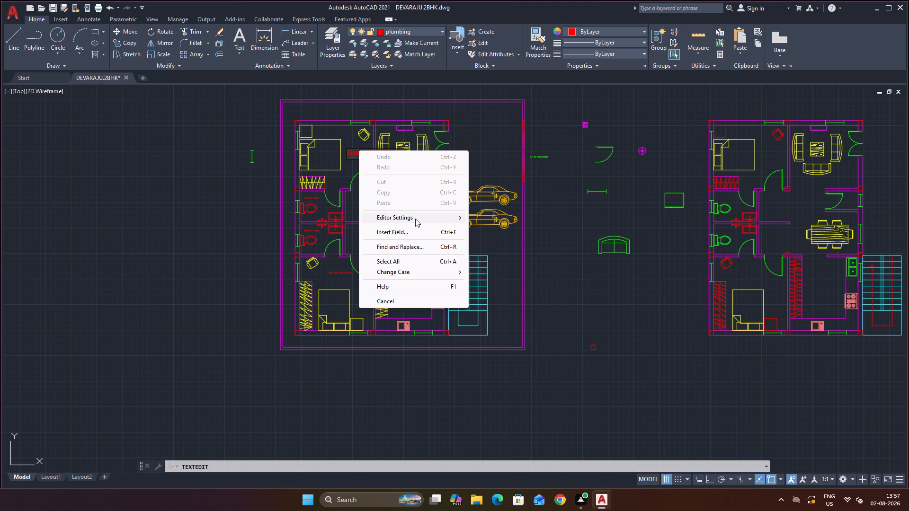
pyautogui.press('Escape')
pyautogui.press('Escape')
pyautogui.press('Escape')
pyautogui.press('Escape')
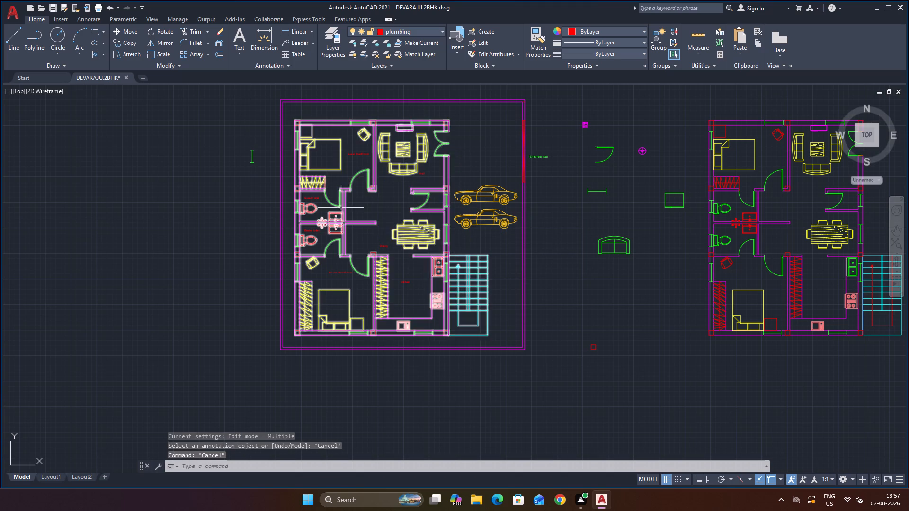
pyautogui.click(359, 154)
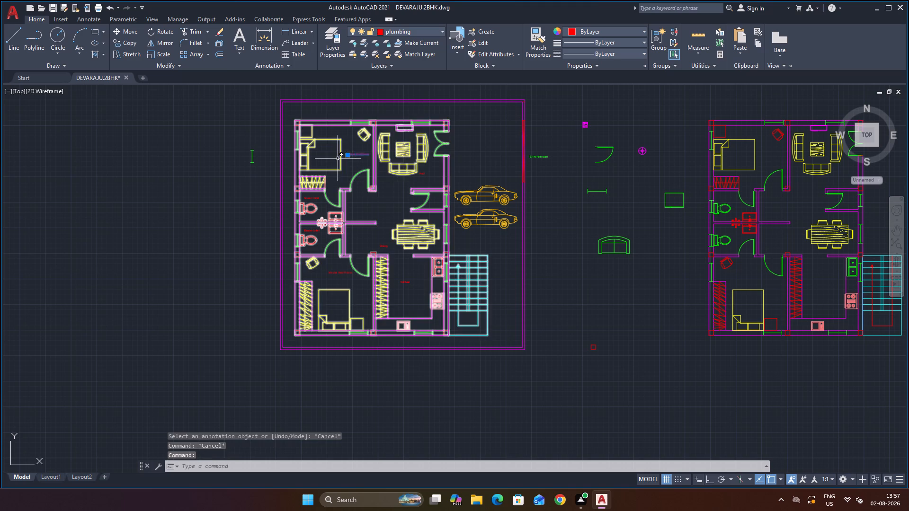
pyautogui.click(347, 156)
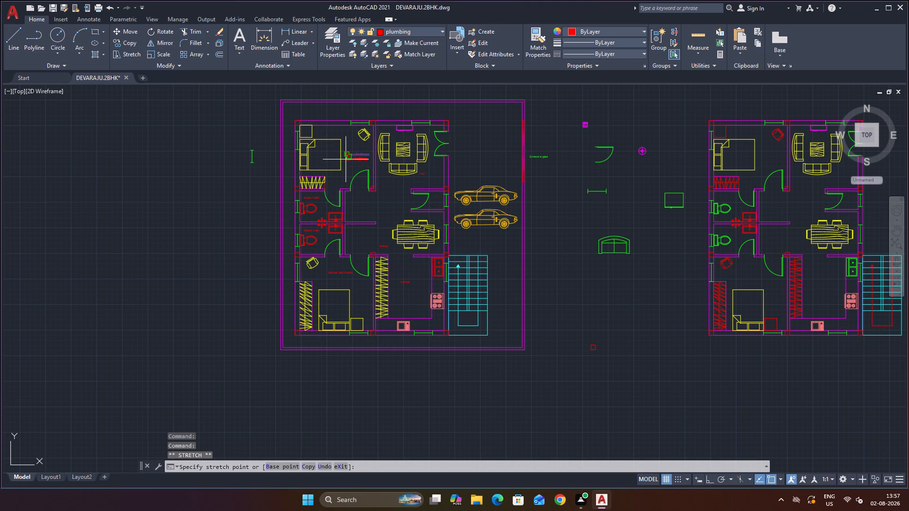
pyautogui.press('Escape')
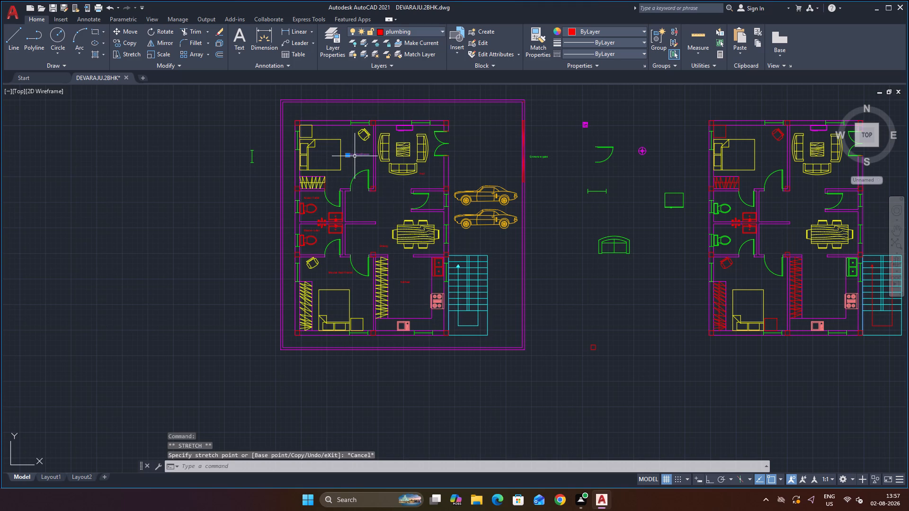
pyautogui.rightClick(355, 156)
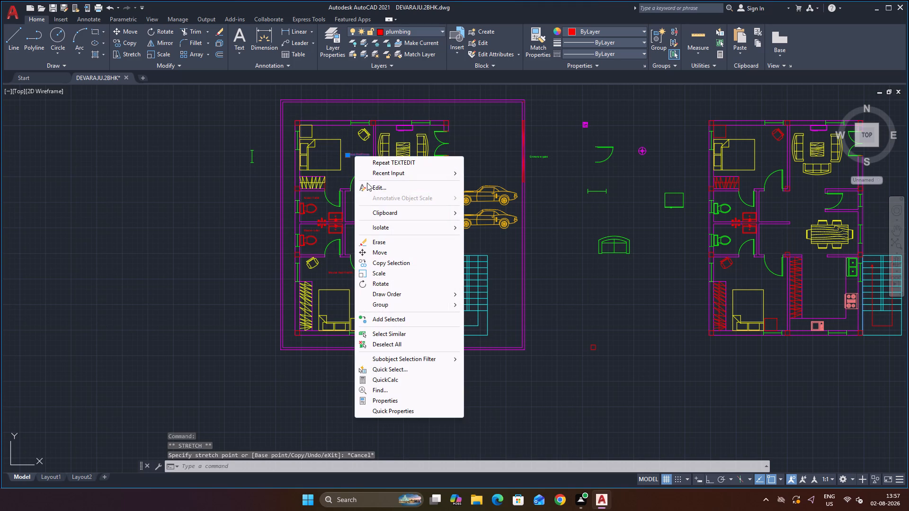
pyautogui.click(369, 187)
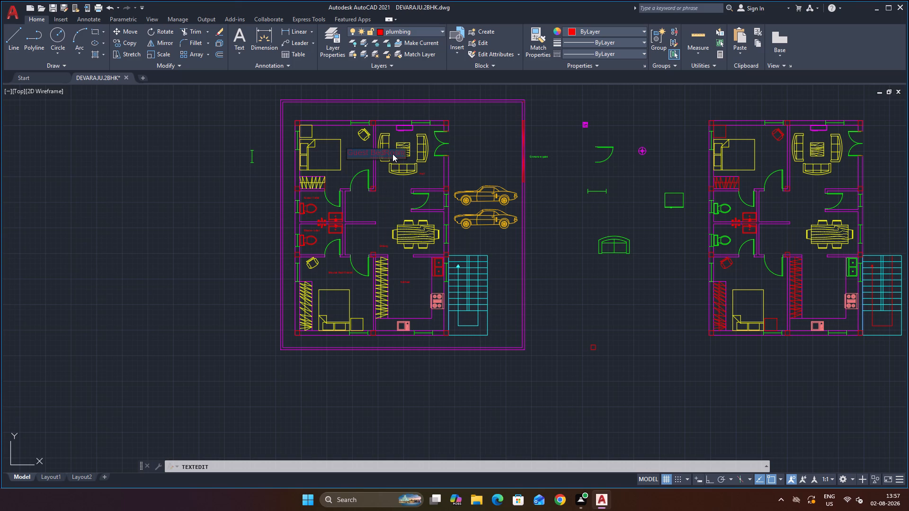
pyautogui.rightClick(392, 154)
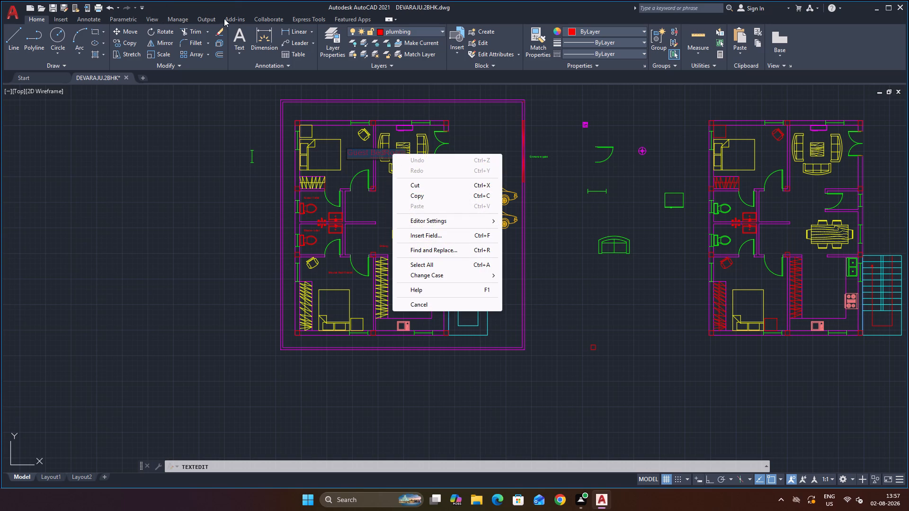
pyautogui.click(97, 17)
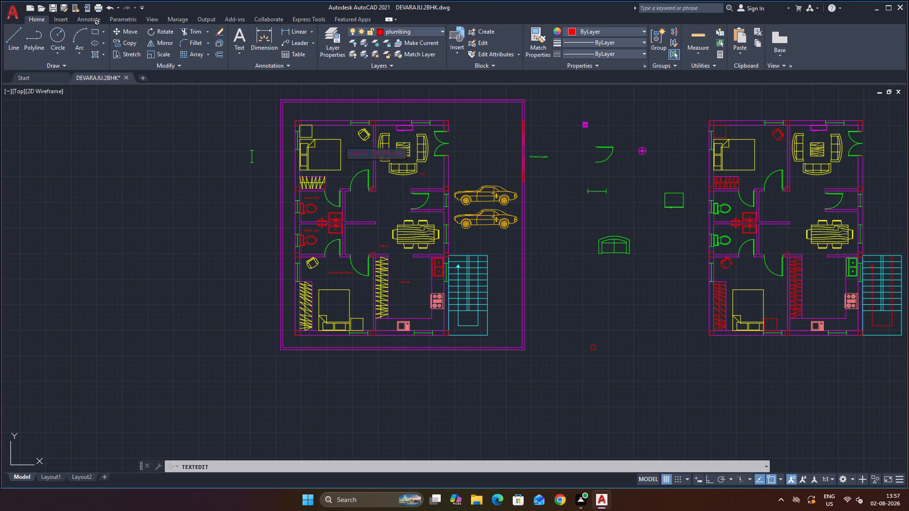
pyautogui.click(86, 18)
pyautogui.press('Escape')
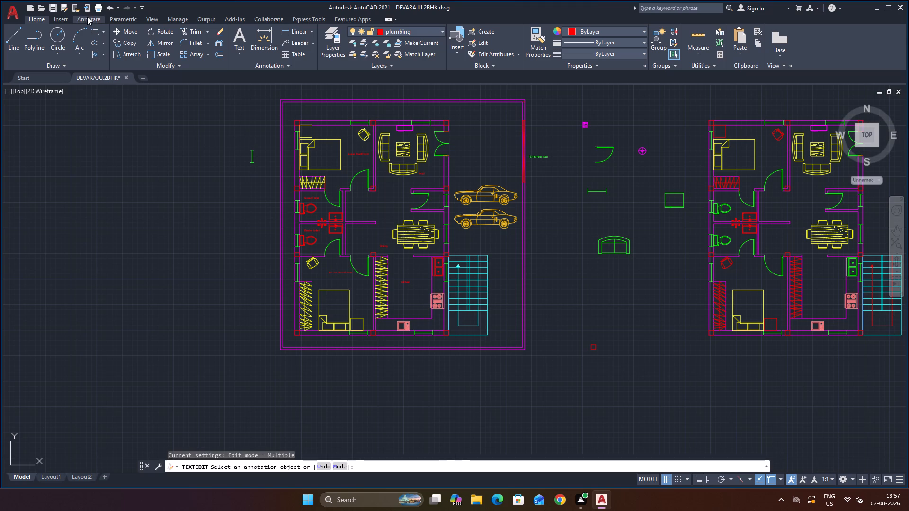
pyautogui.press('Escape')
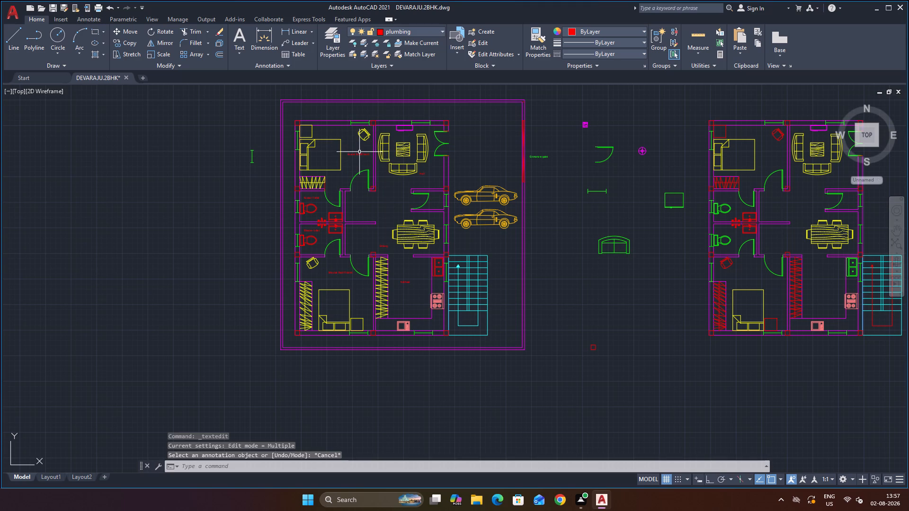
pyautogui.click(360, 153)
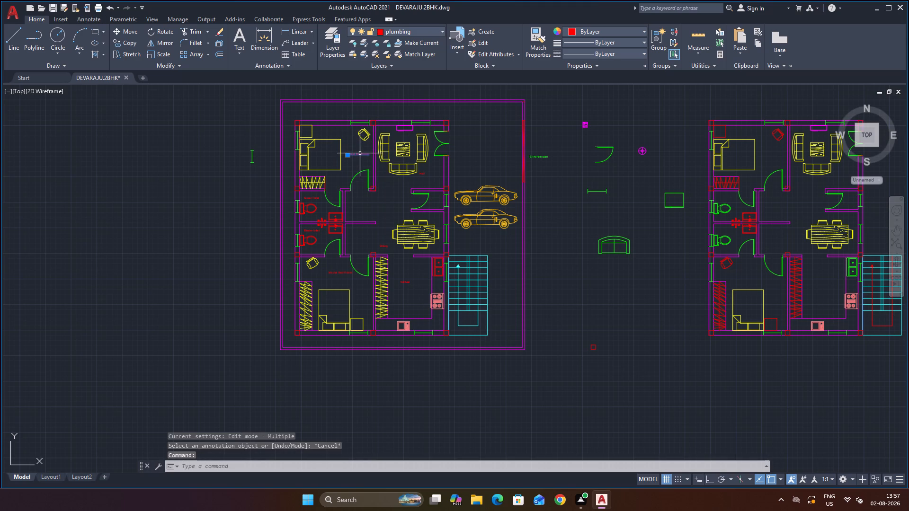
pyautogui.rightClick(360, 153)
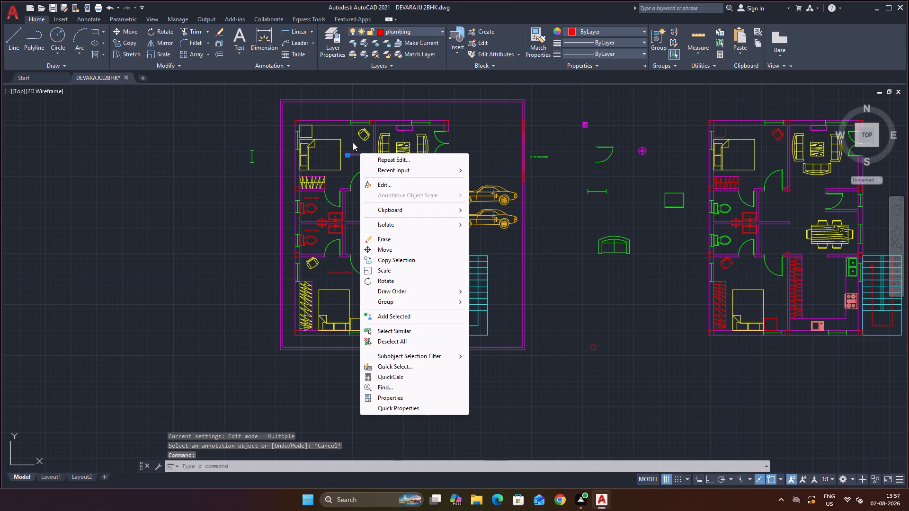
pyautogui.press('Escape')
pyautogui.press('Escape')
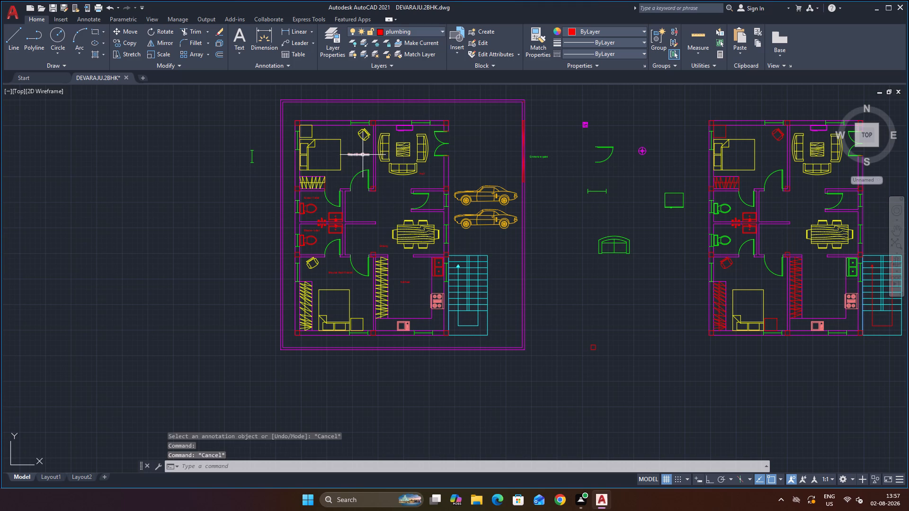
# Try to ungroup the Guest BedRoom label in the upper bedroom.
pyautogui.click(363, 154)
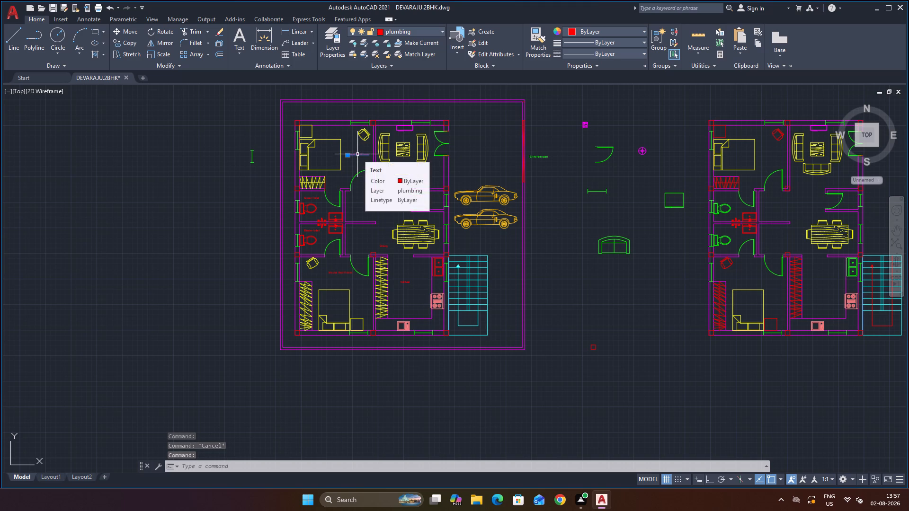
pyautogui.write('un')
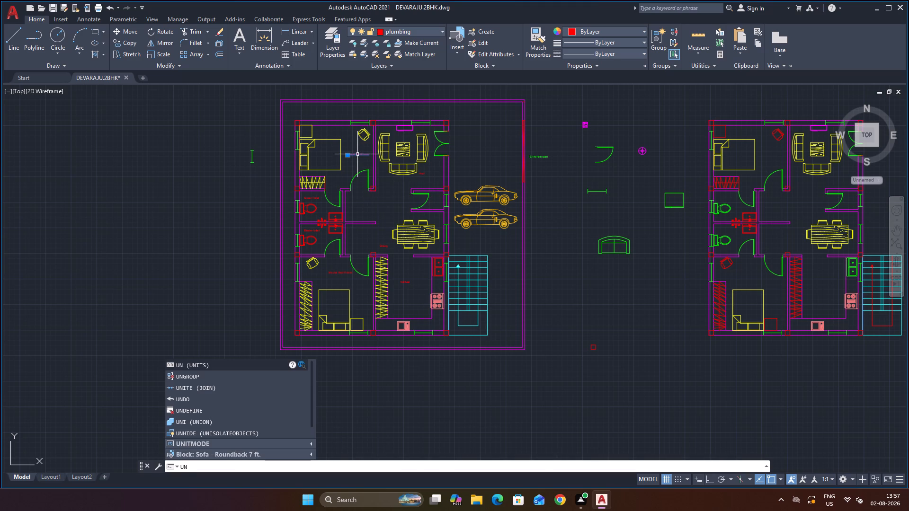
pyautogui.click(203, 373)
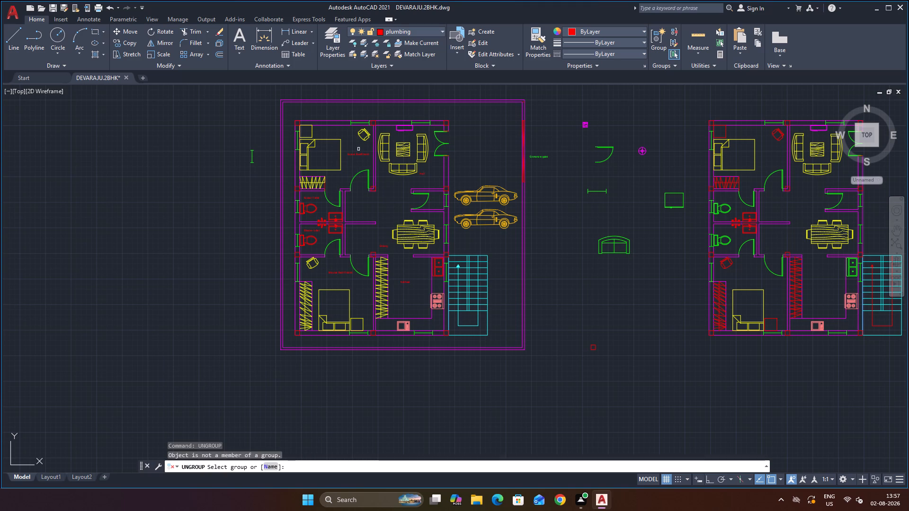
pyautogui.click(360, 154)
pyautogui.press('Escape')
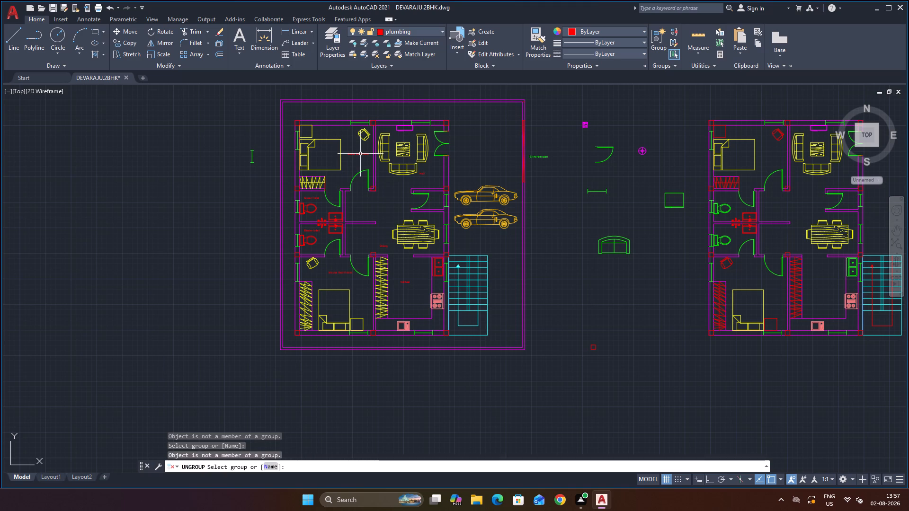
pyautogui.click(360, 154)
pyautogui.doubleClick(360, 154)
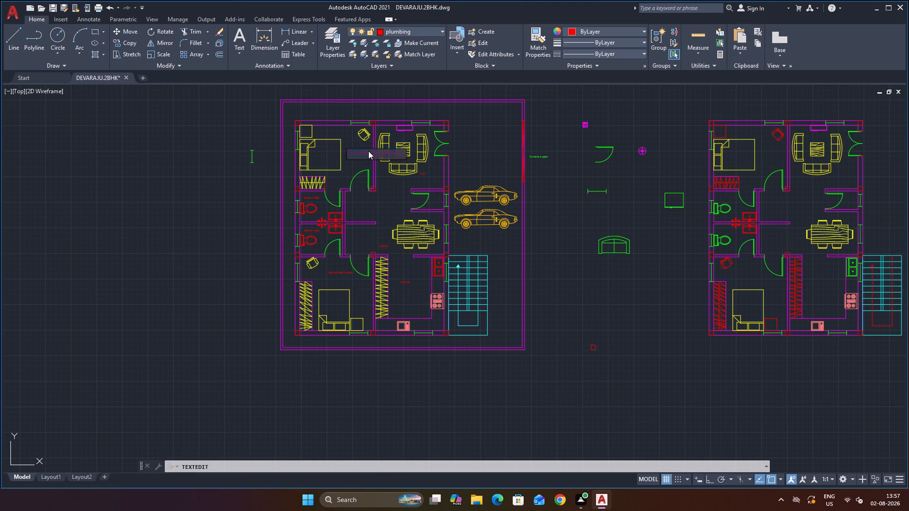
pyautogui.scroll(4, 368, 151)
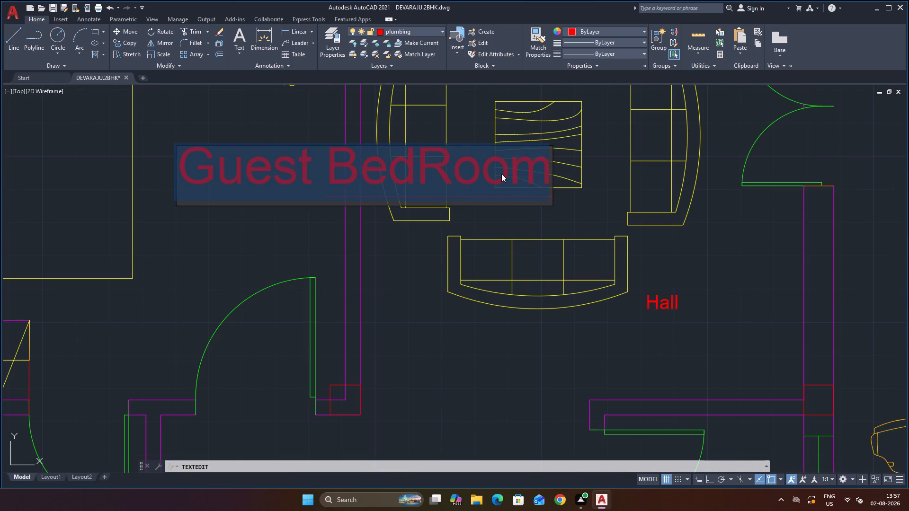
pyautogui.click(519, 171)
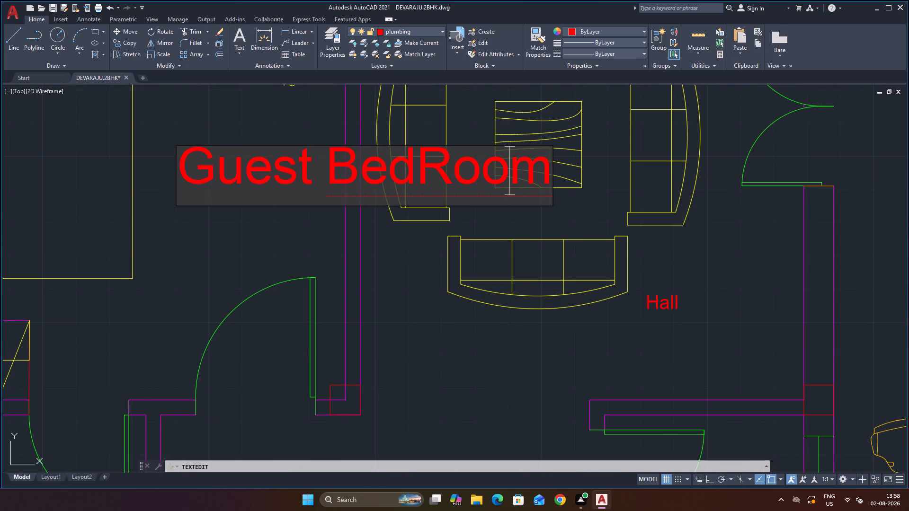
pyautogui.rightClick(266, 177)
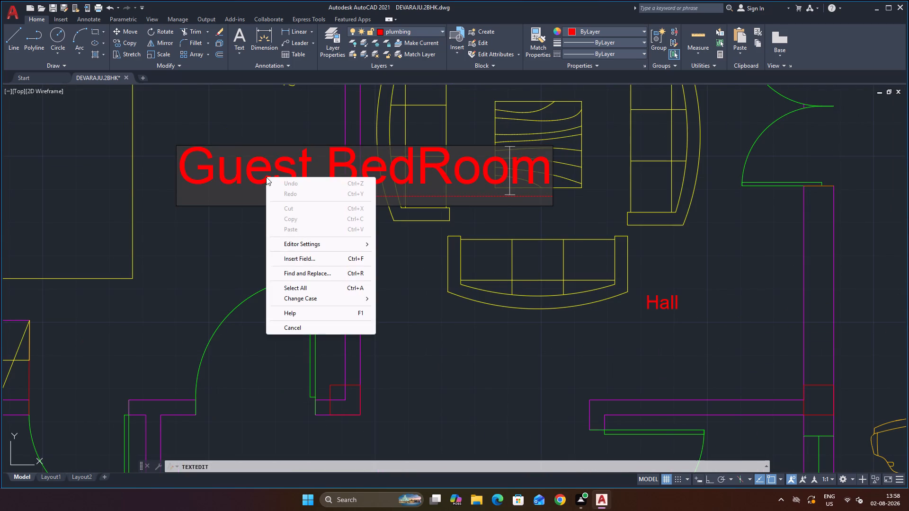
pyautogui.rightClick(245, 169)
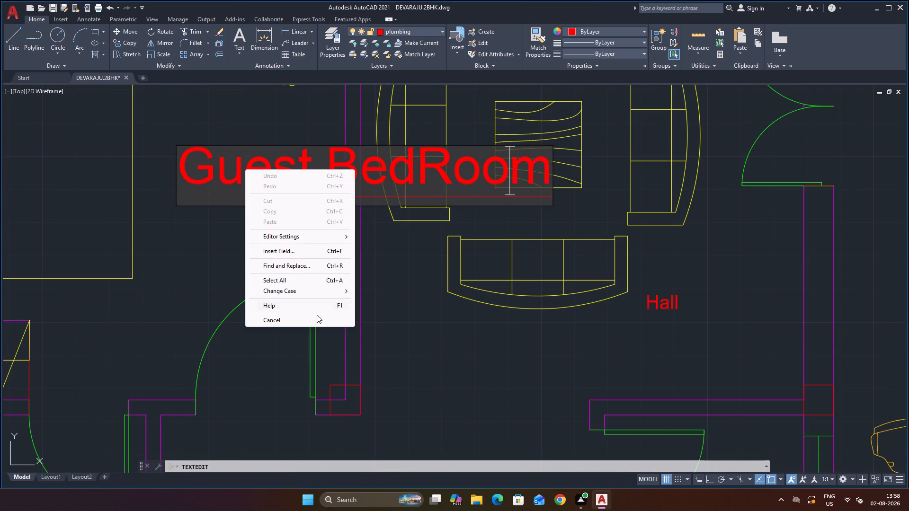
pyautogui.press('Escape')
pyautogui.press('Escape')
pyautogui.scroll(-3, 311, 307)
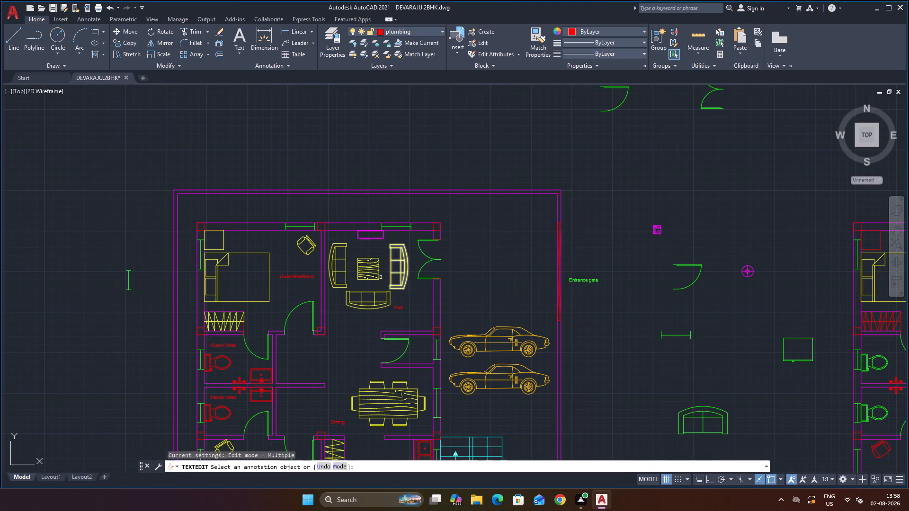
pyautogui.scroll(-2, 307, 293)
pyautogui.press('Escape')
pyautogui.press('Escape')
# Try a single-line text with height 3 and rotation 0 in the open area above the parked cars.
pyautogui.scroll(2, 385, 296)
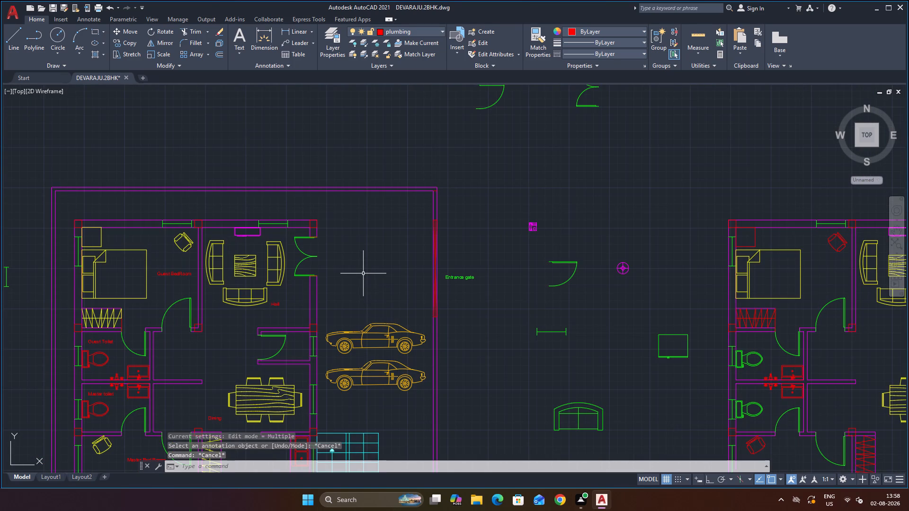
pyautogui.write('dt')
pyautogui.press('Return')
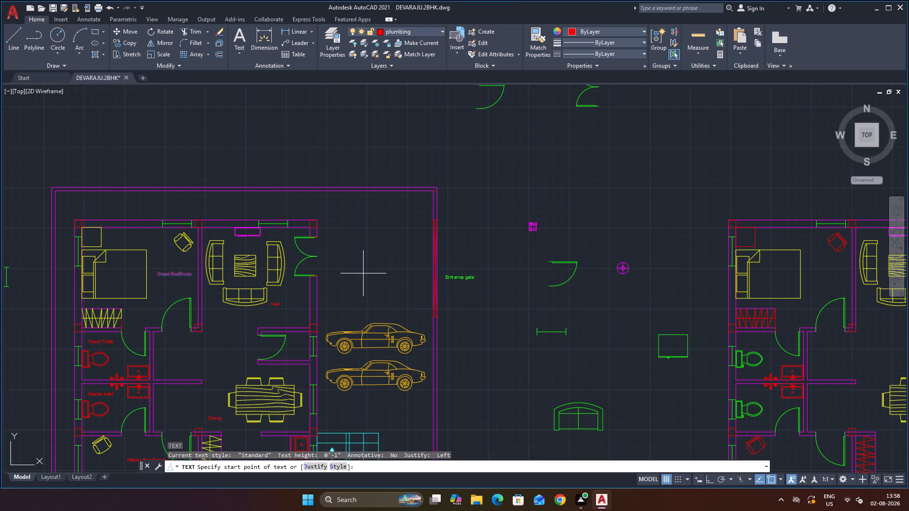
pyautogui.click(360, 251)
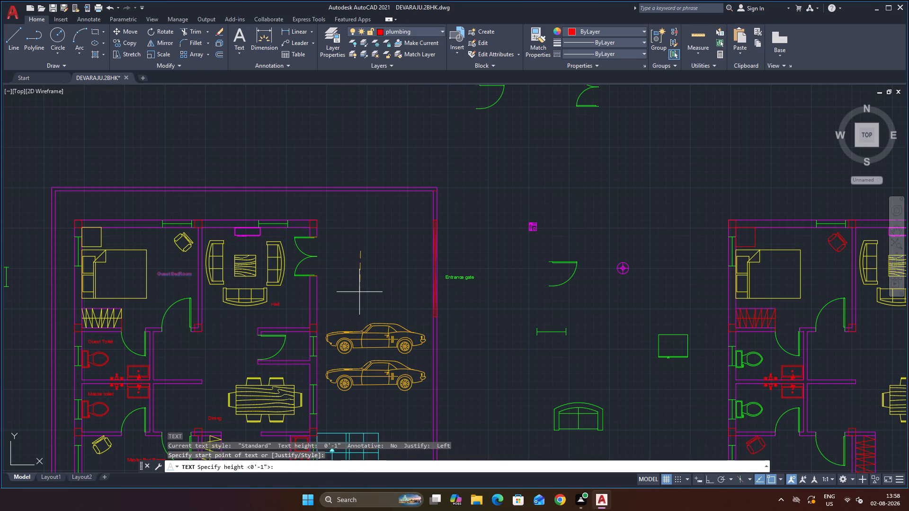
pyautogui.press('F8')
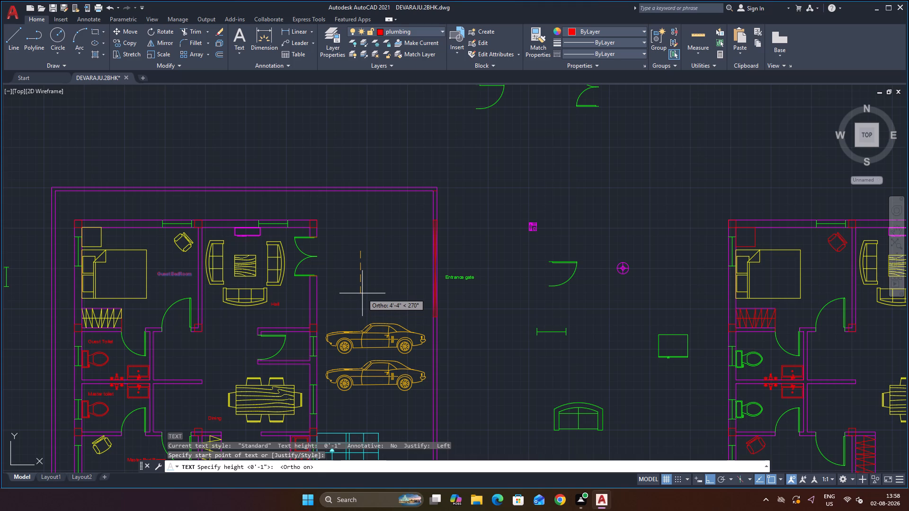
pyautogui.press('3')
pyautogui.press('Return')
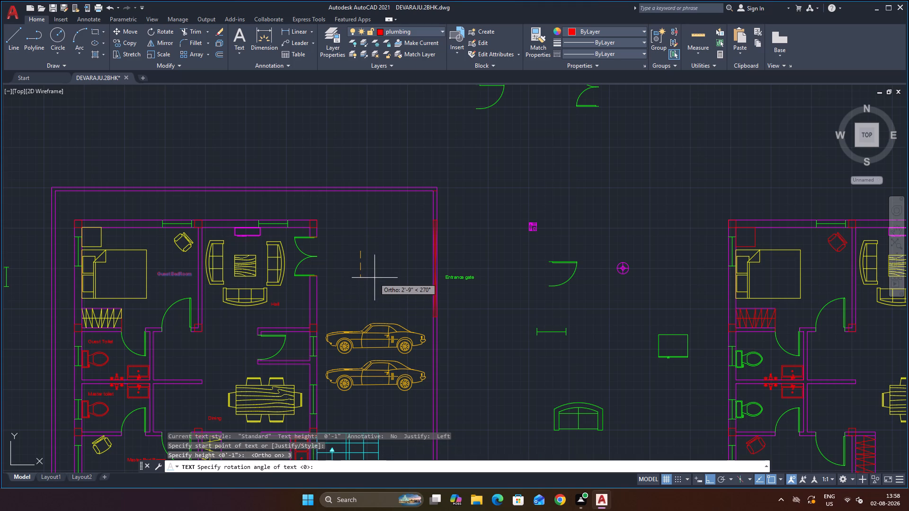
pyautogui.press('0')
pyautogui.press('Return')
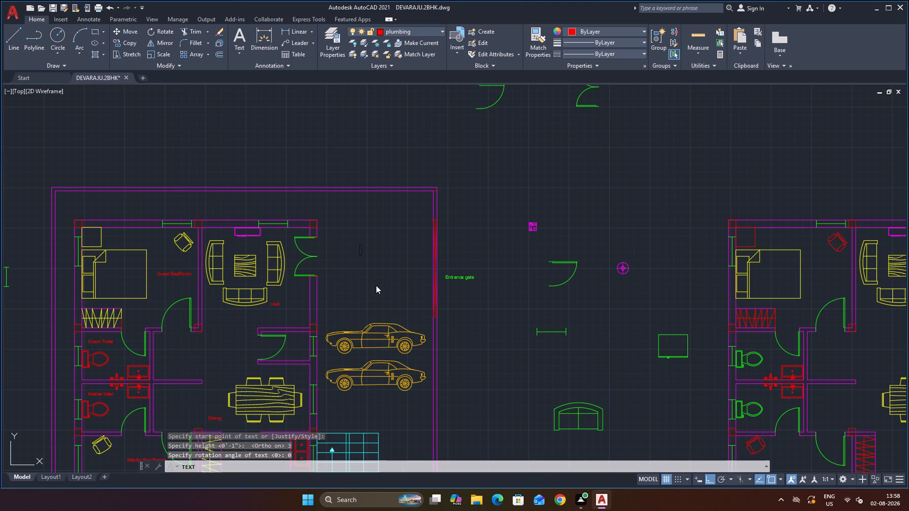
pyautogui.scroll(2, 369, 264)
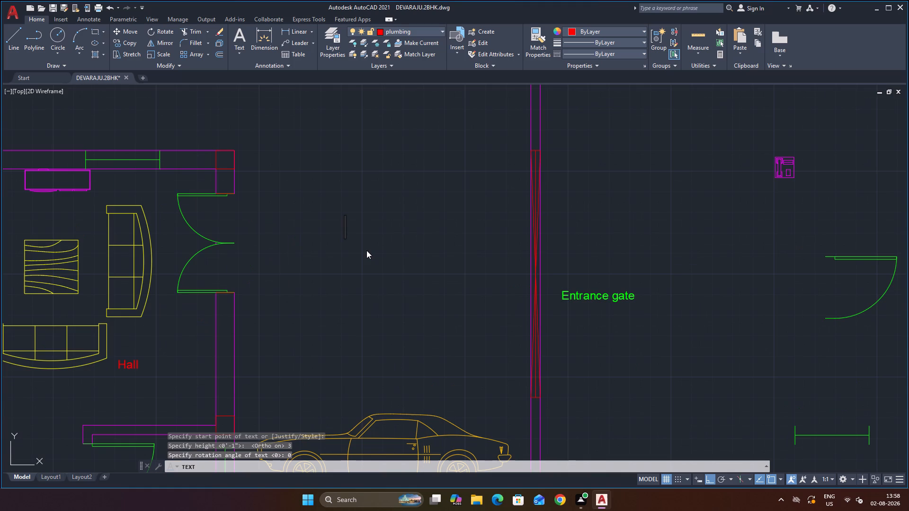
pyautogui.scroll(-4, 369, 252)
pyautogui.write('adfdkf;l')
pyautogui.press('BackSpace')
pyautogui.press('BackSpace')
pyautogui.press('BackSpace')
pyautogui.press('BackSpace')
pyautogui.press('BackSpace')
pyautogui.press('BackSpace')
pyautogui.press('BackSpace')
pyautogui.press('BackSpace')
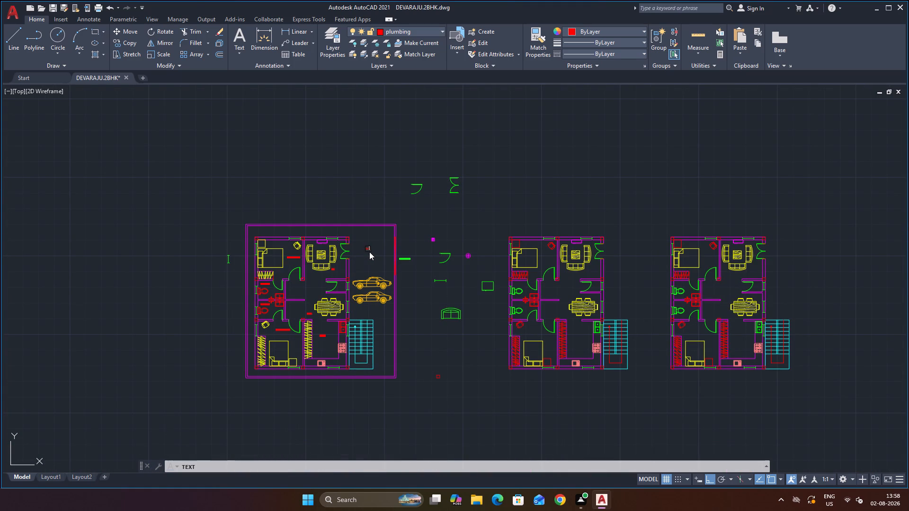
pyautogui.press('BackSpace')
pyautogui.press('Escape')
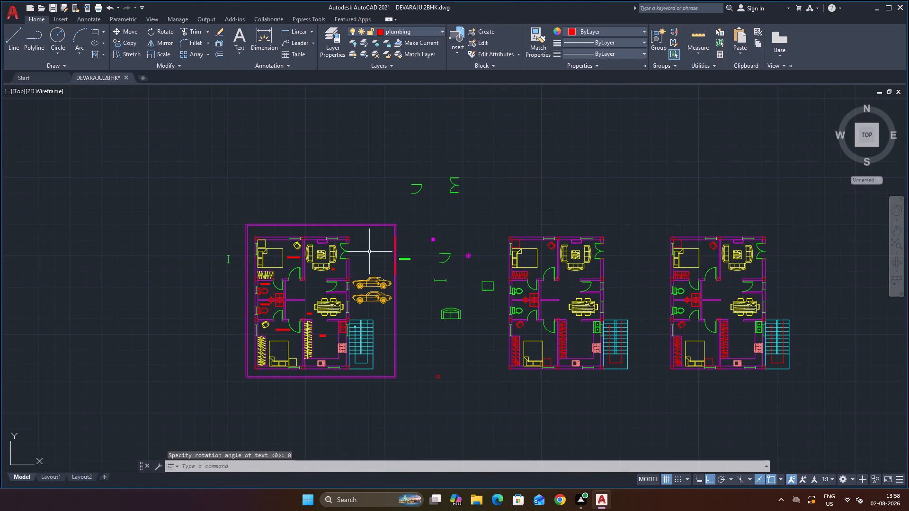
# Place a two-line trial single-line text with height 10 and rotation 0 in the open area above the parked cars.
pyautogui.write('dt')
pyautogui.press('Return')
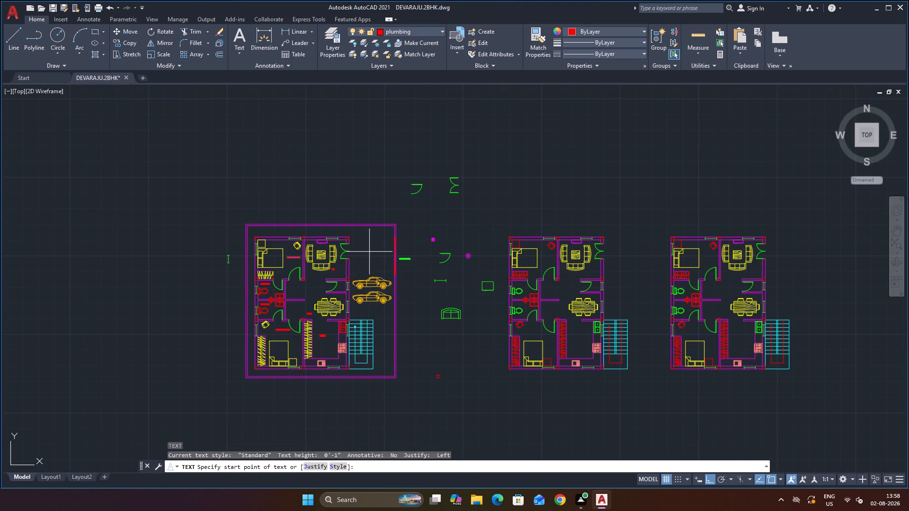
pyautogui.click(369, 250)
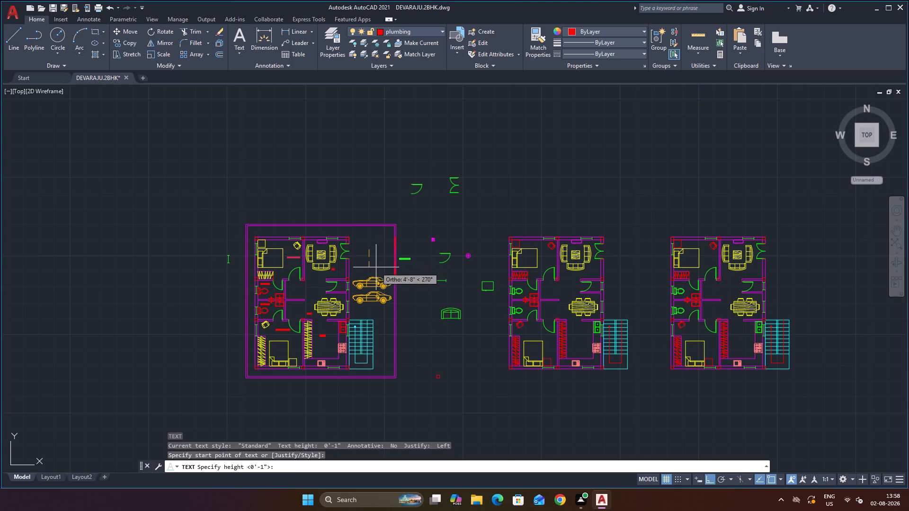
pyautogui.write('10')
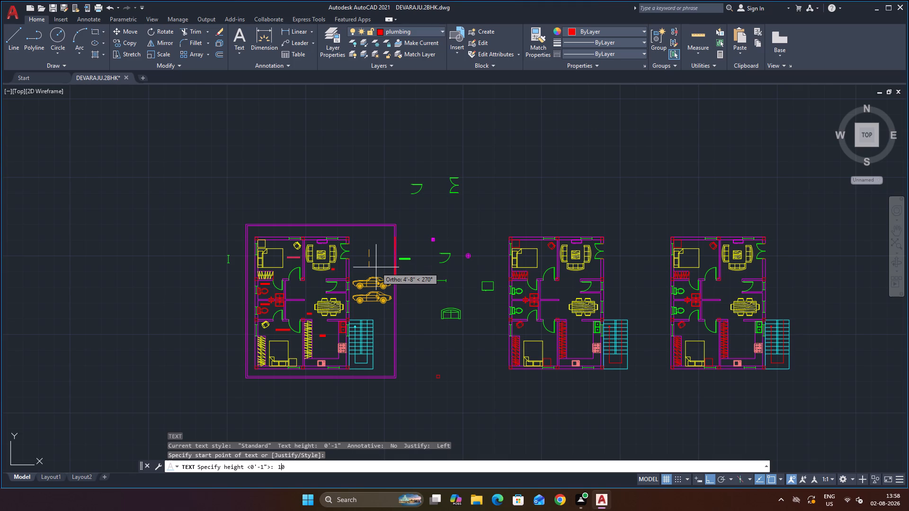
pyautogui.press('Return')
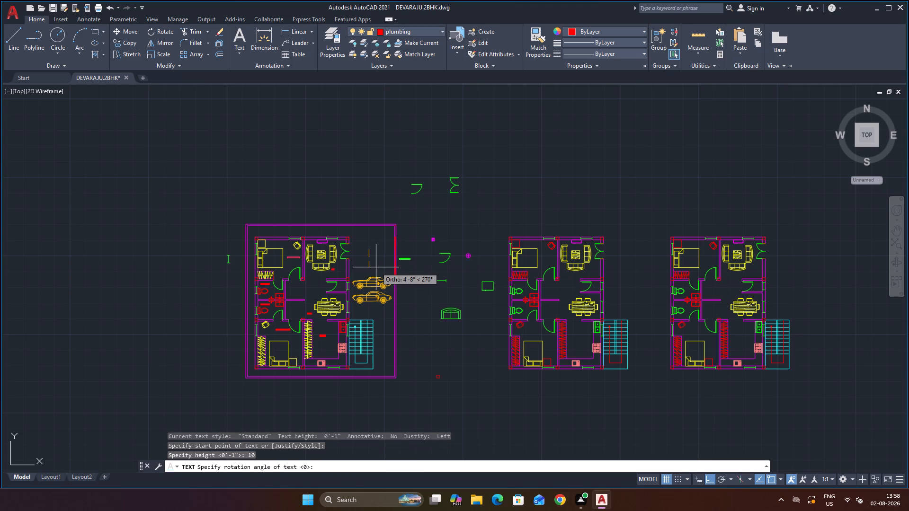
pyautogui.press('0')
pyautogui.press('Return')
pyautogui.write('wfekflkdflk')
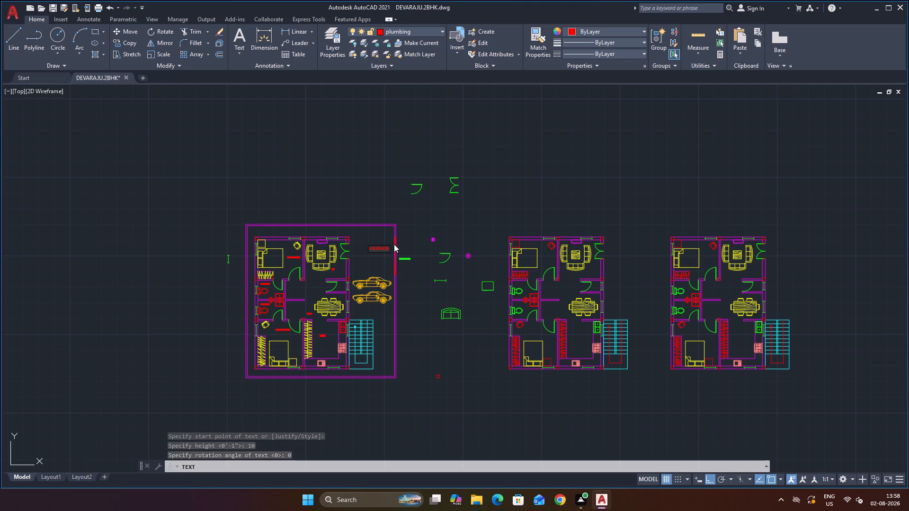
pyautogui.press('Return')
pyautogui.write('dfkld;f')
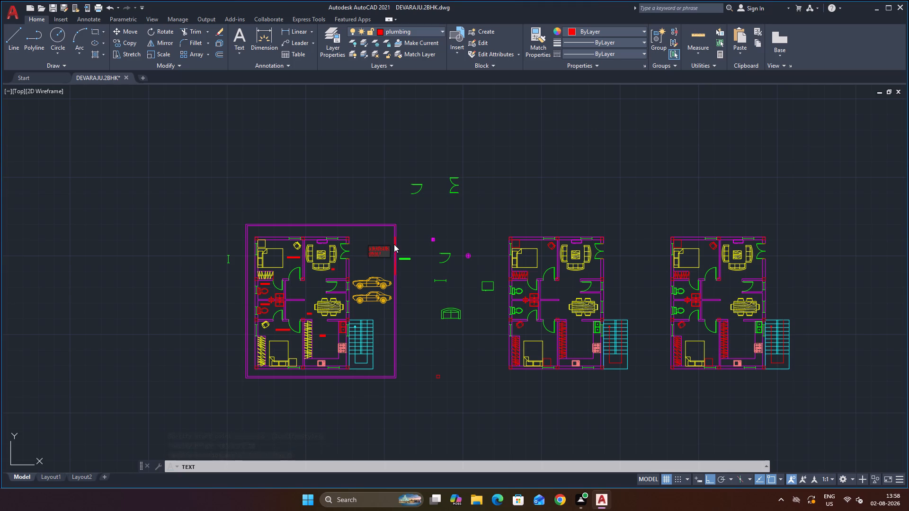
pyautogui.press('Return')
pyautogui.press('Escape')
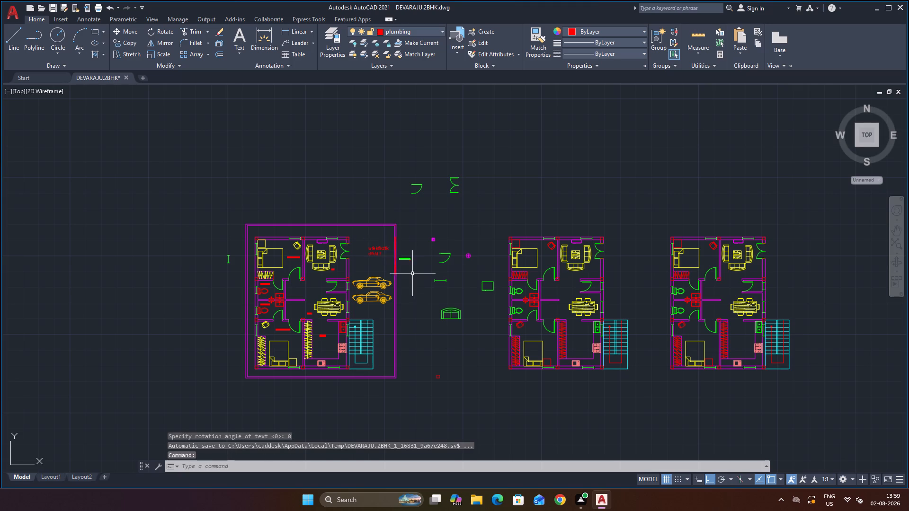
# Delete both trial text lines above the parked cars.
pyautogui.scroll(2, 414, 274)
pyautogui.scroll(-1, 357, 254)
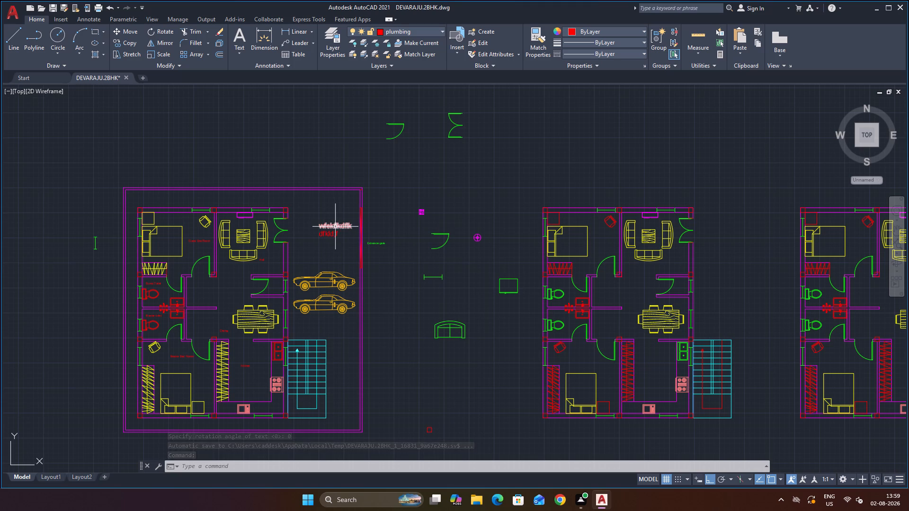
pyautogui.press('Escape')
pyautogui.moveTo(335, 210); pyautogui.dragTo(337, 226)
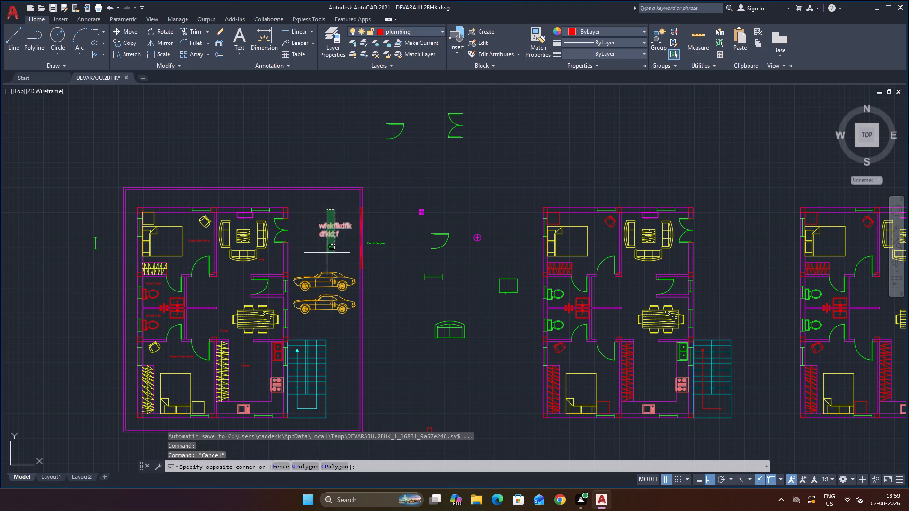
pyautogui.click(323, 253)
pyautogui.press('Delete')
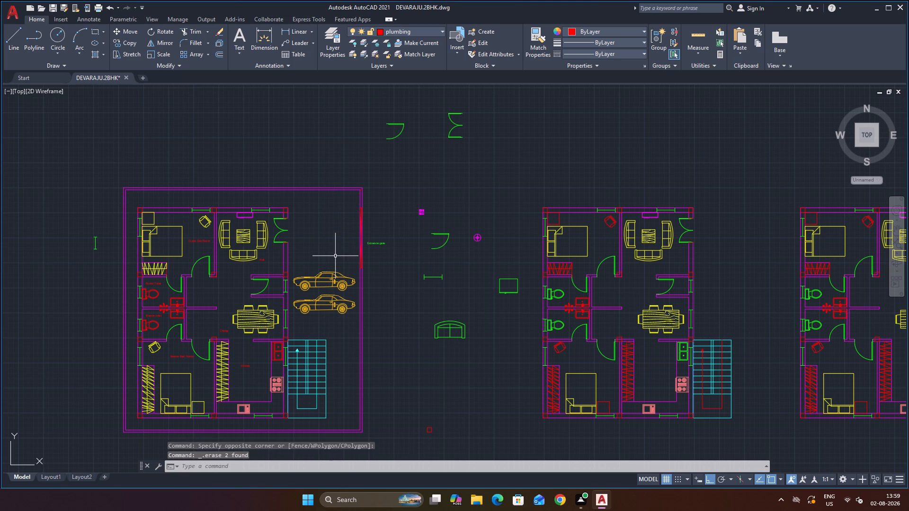
# Make Standard the current dimension style.
pyautogui.click(201, 240)
pyautogui.scroll(1, 206, 255)
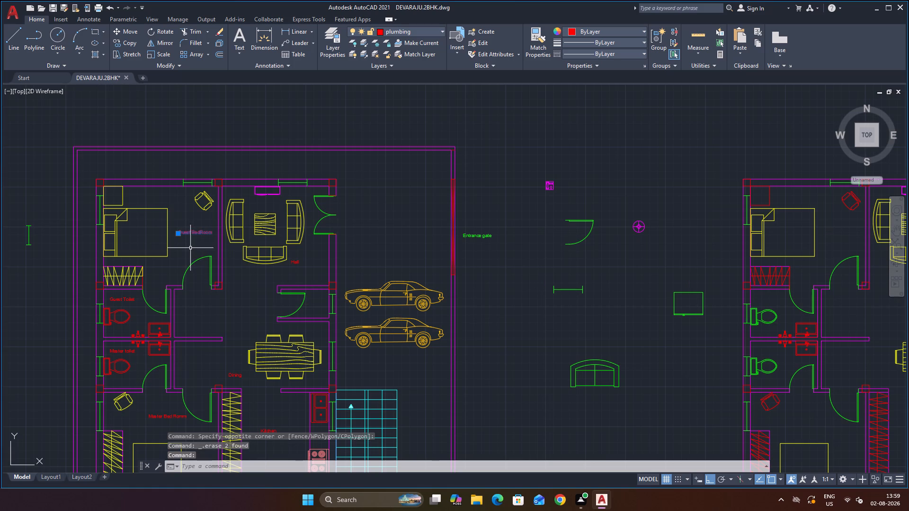
pyautogui.scroll(2, 190, 245)
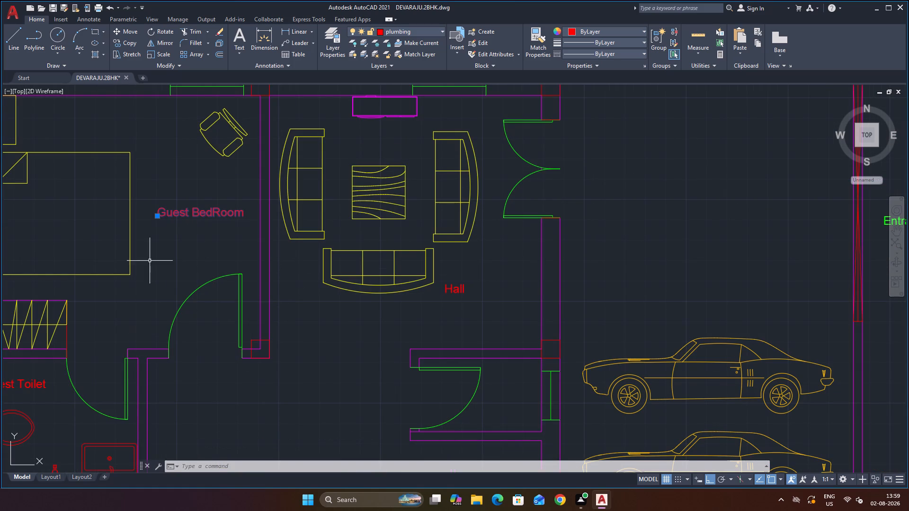
pyautogui.press('d')
pyautogui.press('Return')
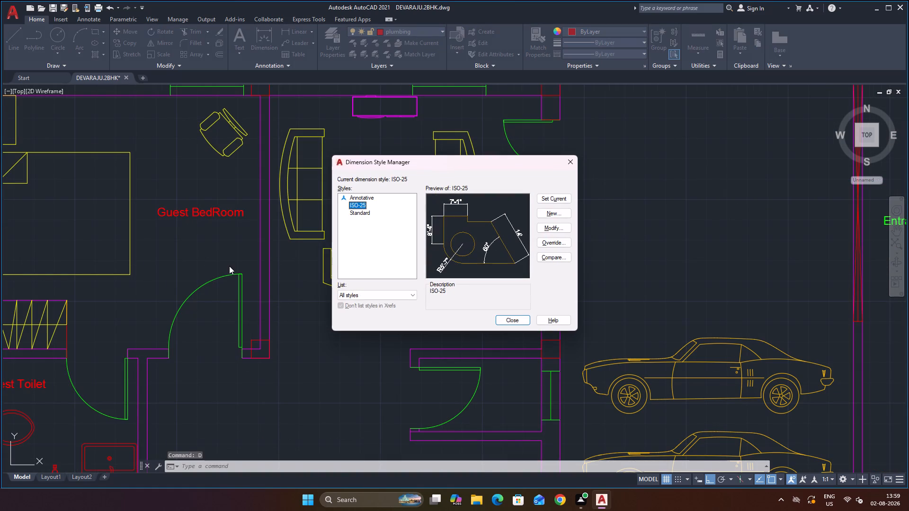
pyautogui.click(355, 213)
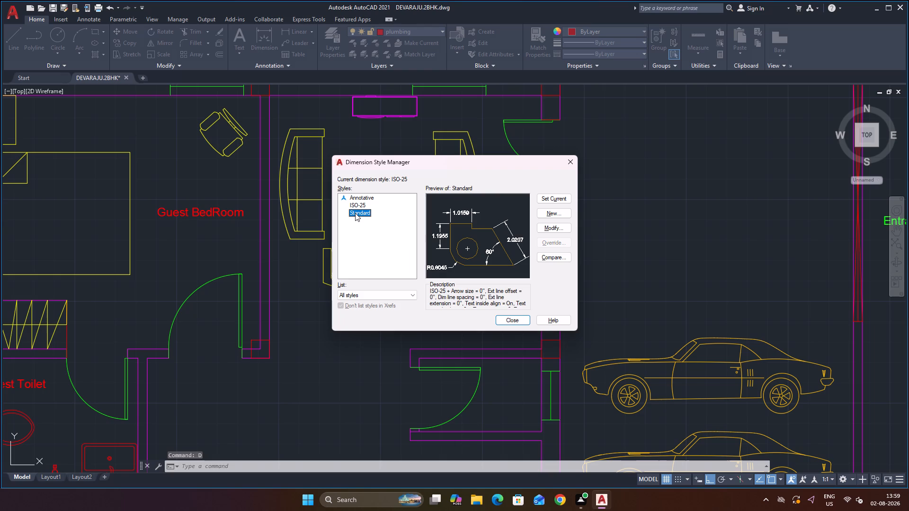
pyautogui.click(561, 196)
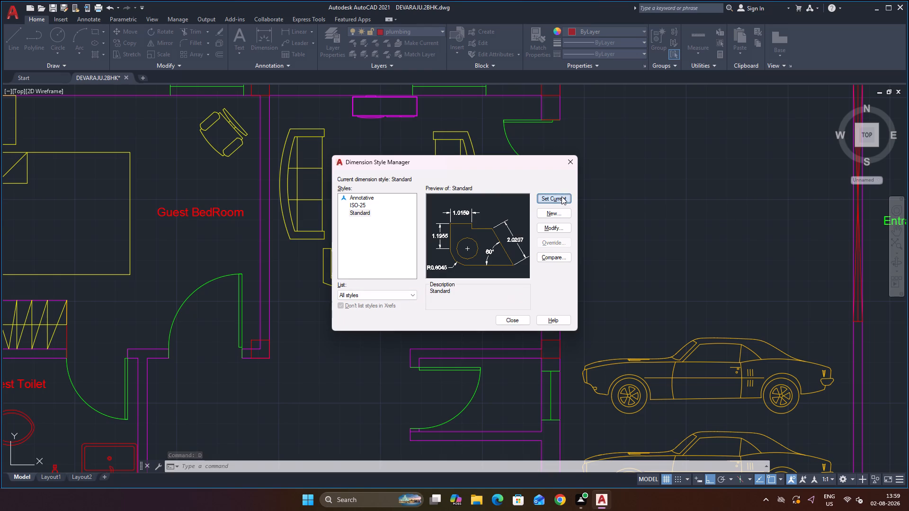
# Set the Standard dimension style's primary linear units to Engineering with precision 0'-0".
pyautogui.click(561, 226)
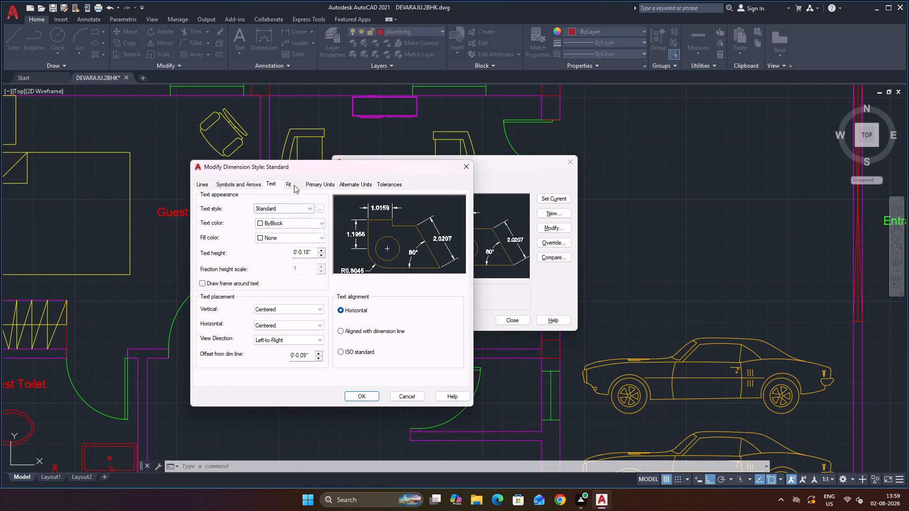
pyautogui.click(319, 182)
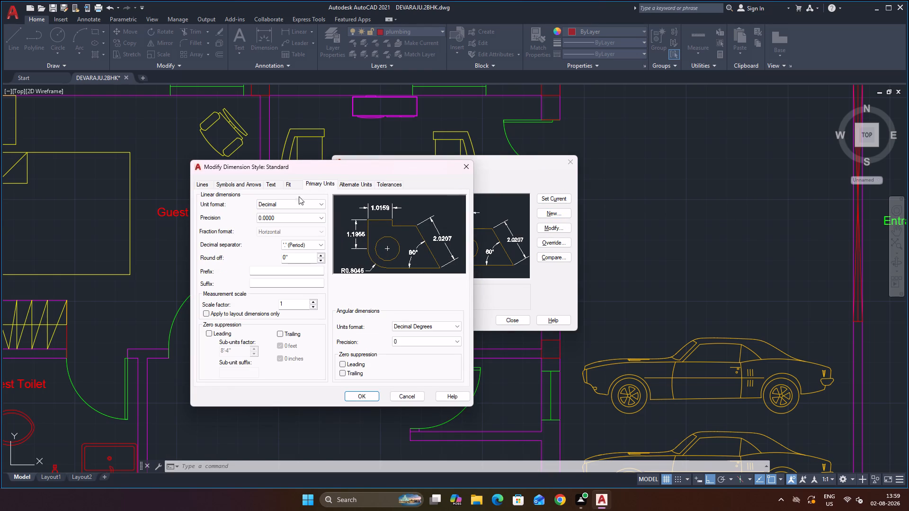
pyautogui.click(291, 203)
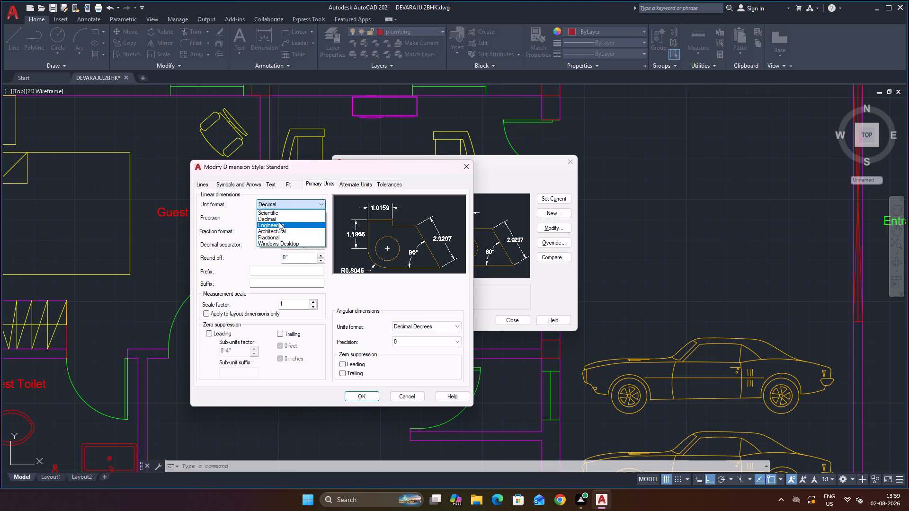
pyautogui.click(278, 224)
pyautogui.click(290, 218)
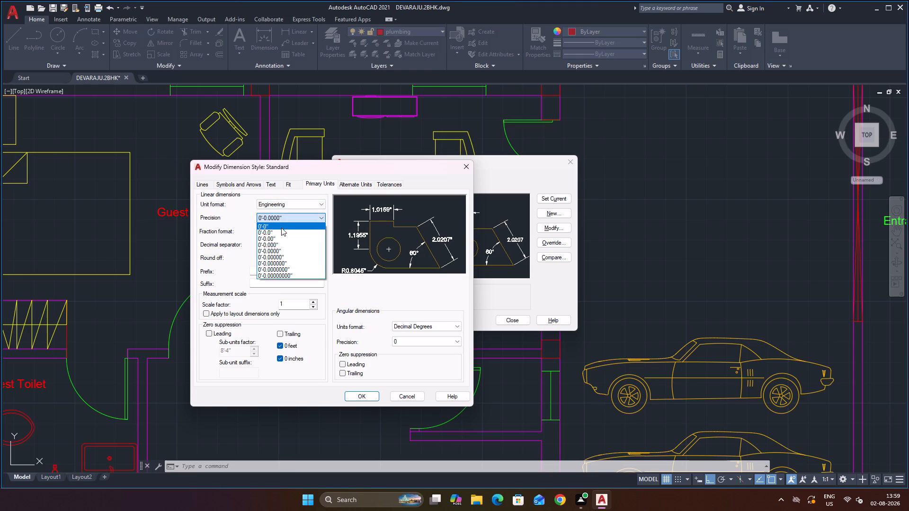
pyautogui.click(281, 228)
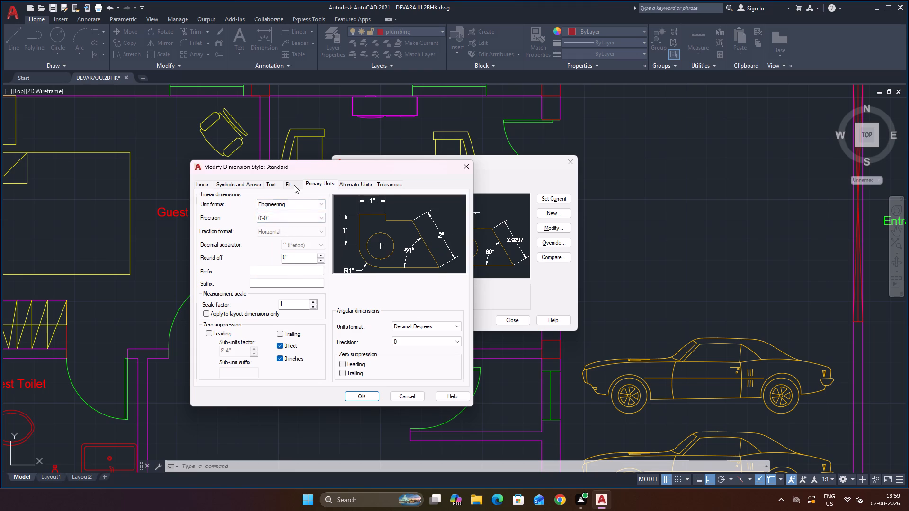
# Set the Standard dimension style's text height to 10 and keep Standard as the current style.
pyautogui.click(294, 185)
pyautogui.click(281, 185)
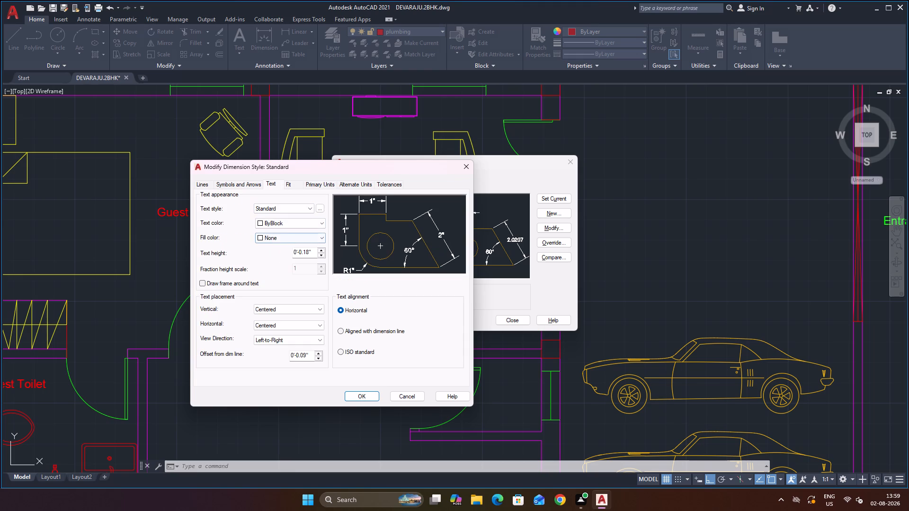
pyautogui.moveTo(315, 253); pyautogui.dragTo(281, 252)
pyautogui.write('10')
pyautogui.click(418, 283)
pyautogui.press('Return')
pyautogui.click(368, 396)
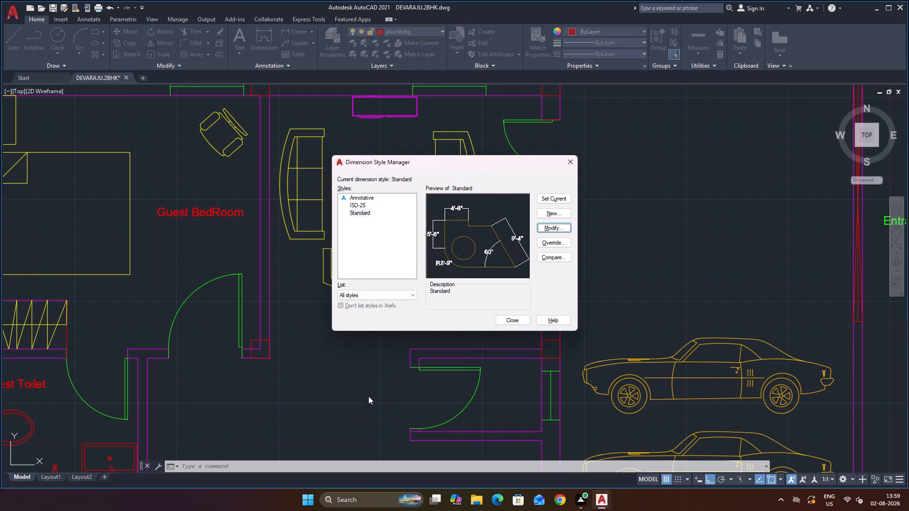
pyautogui.click(358, 216)
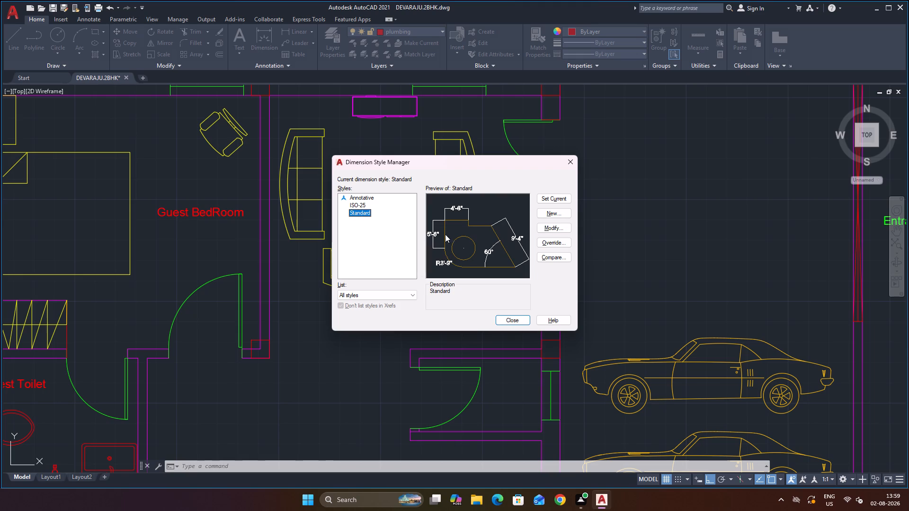
pyautogui.click(560, 199)
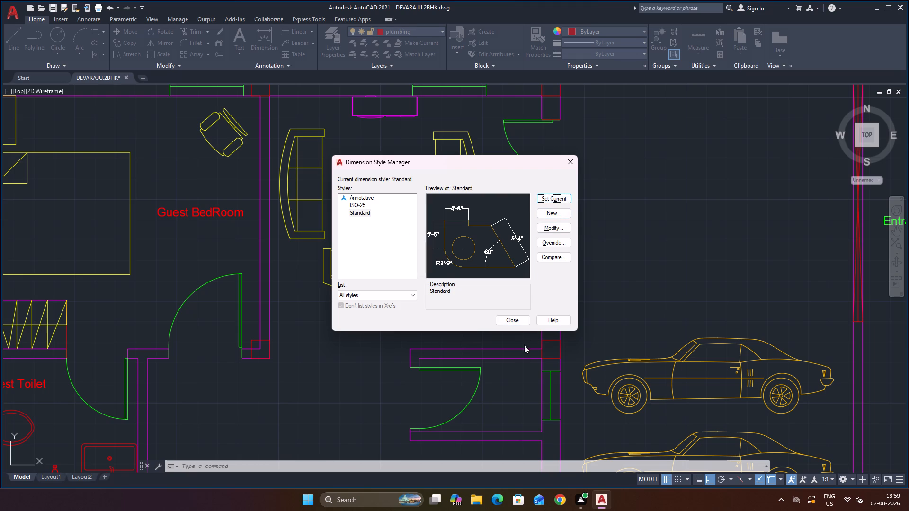
pyautogui.click(521, 322)
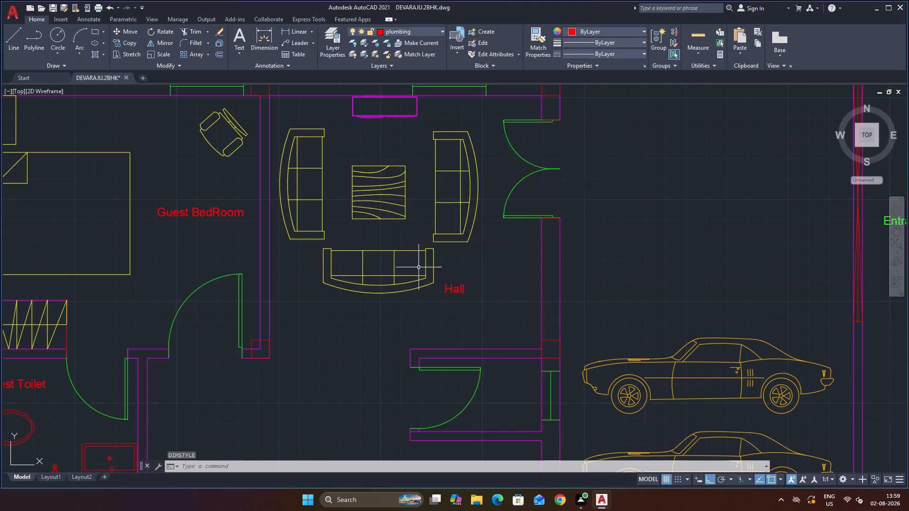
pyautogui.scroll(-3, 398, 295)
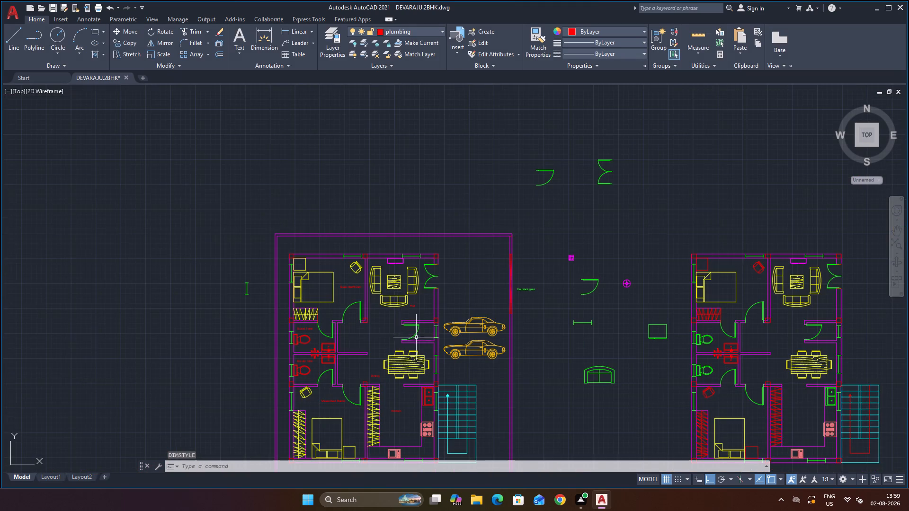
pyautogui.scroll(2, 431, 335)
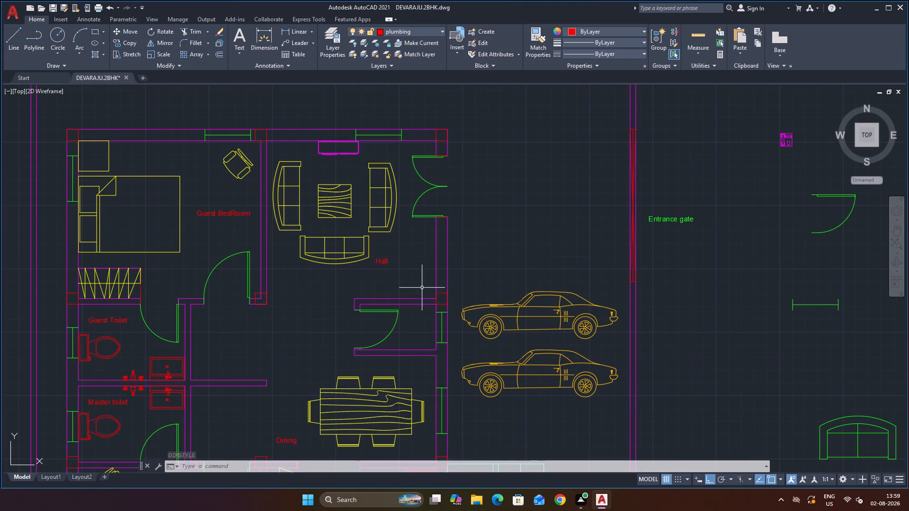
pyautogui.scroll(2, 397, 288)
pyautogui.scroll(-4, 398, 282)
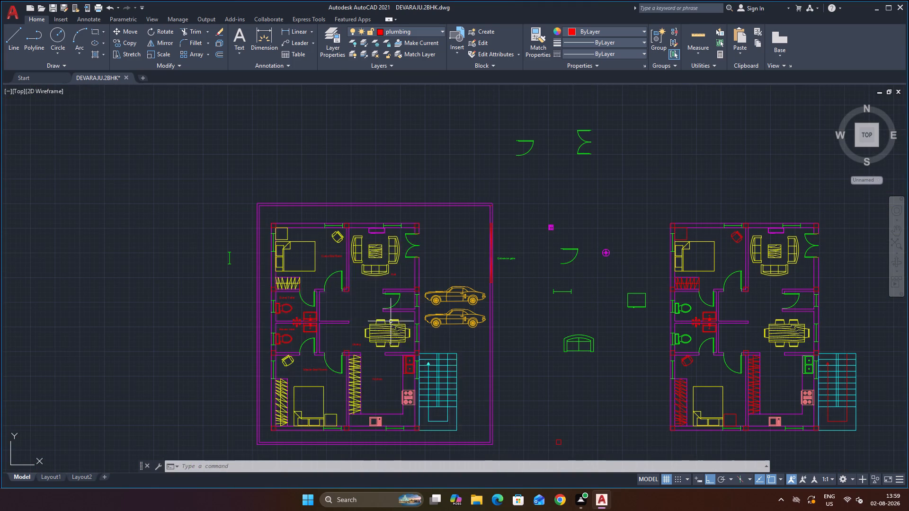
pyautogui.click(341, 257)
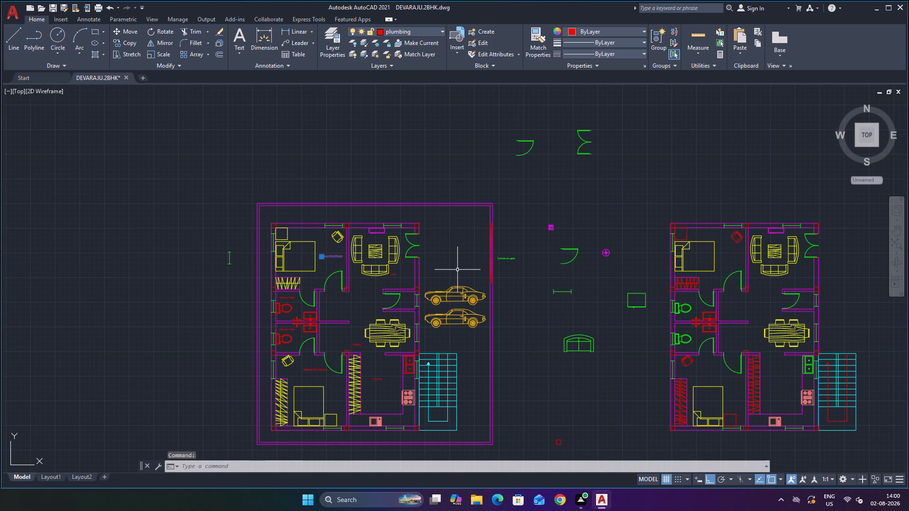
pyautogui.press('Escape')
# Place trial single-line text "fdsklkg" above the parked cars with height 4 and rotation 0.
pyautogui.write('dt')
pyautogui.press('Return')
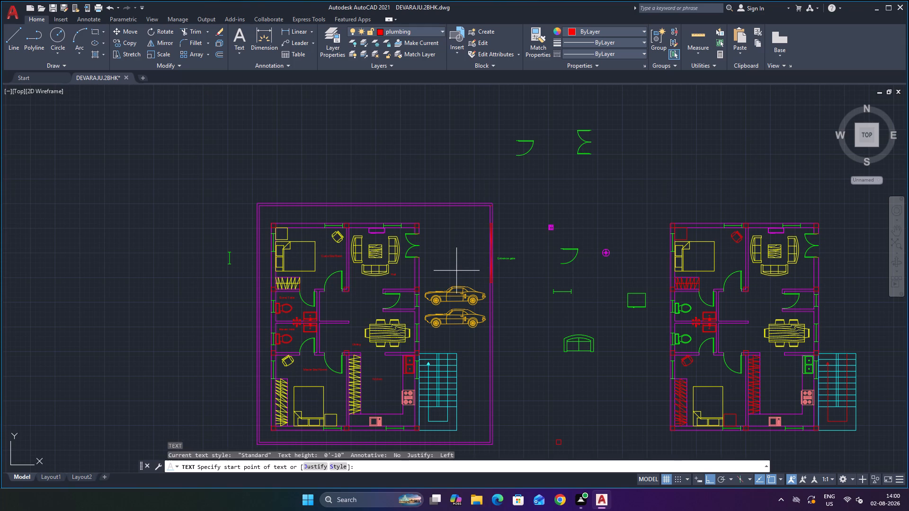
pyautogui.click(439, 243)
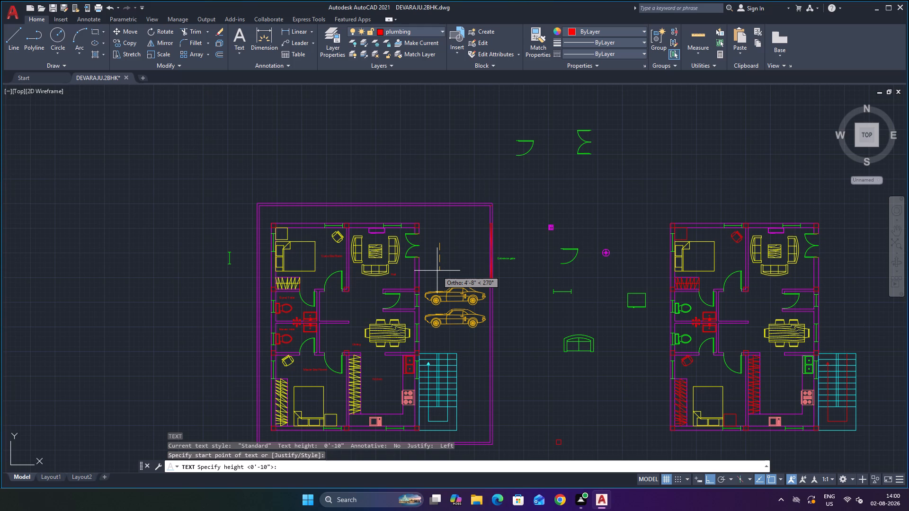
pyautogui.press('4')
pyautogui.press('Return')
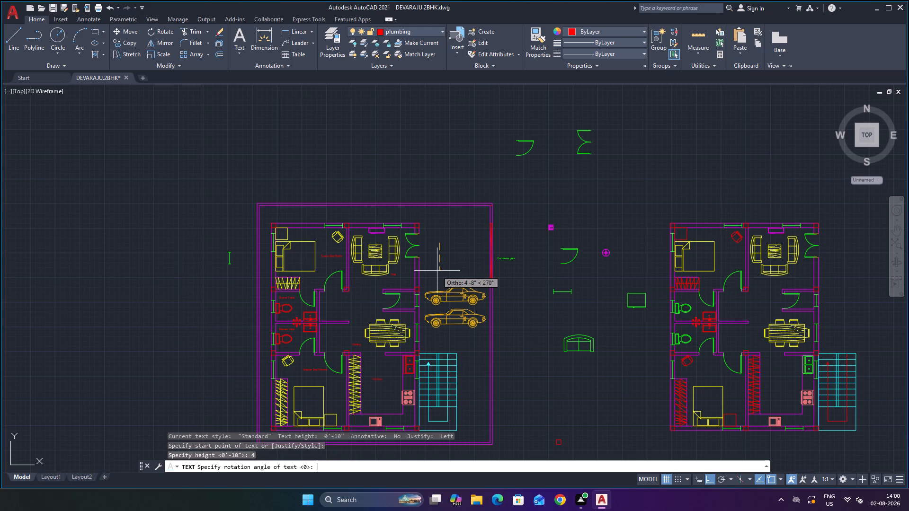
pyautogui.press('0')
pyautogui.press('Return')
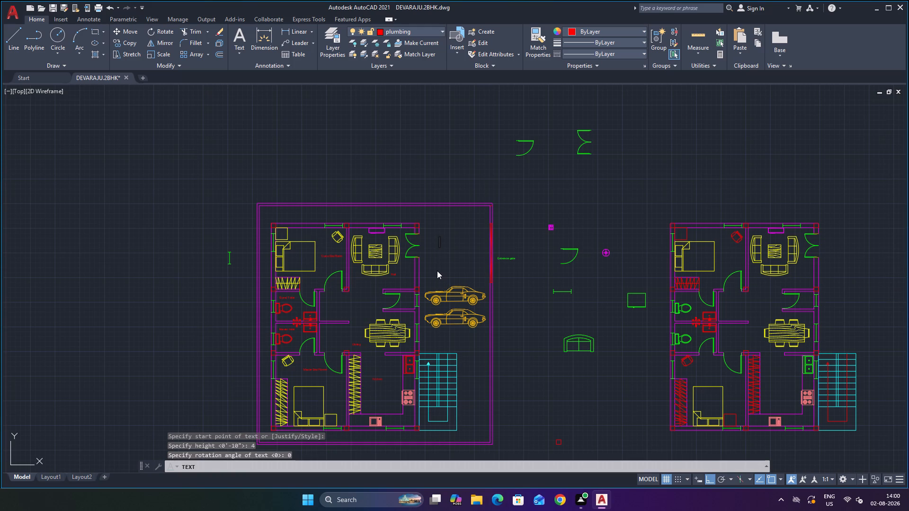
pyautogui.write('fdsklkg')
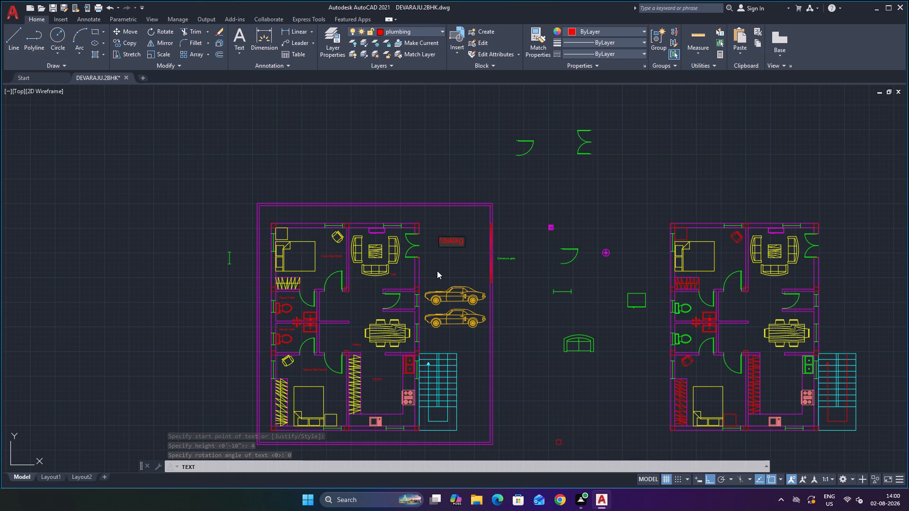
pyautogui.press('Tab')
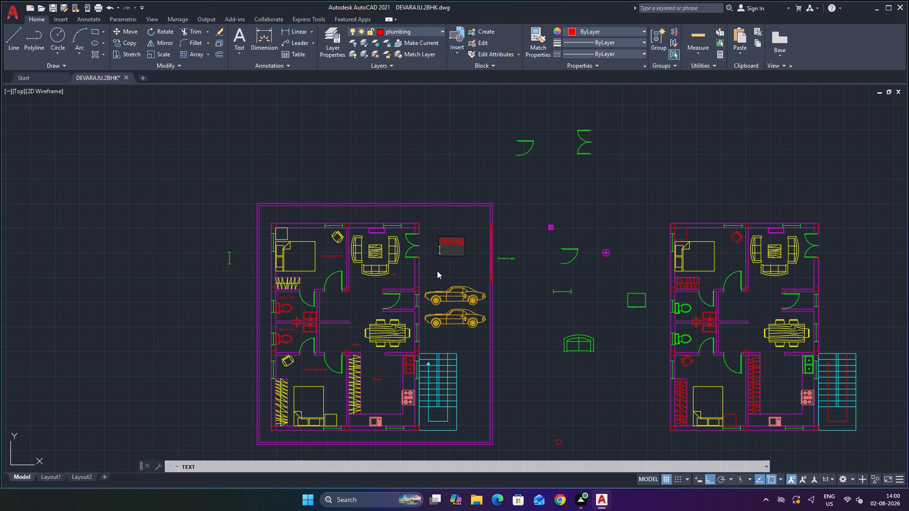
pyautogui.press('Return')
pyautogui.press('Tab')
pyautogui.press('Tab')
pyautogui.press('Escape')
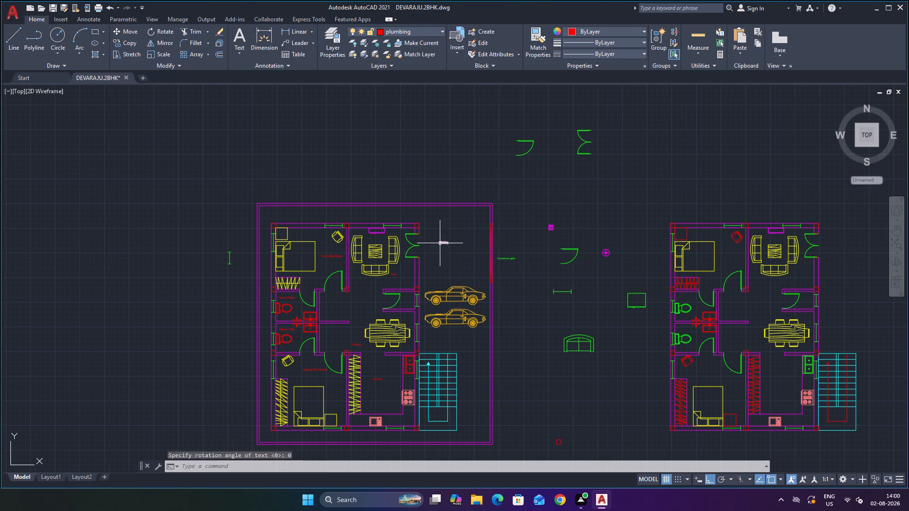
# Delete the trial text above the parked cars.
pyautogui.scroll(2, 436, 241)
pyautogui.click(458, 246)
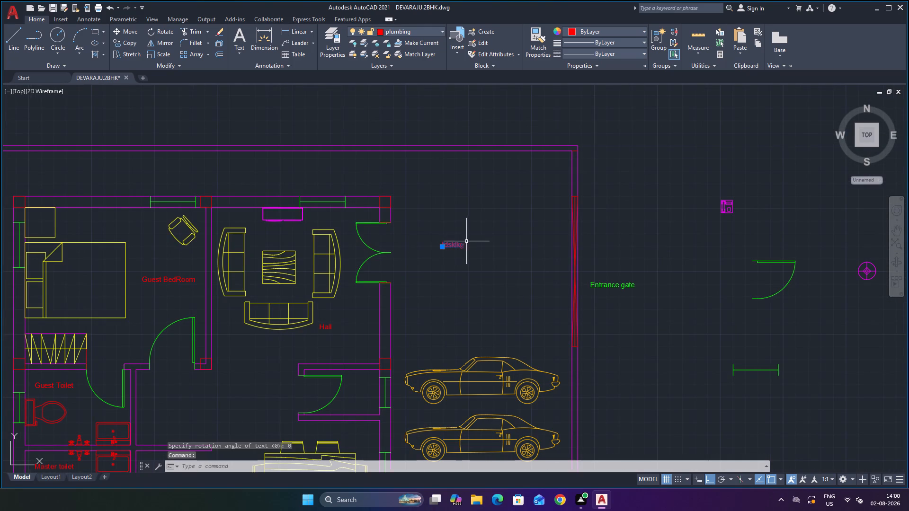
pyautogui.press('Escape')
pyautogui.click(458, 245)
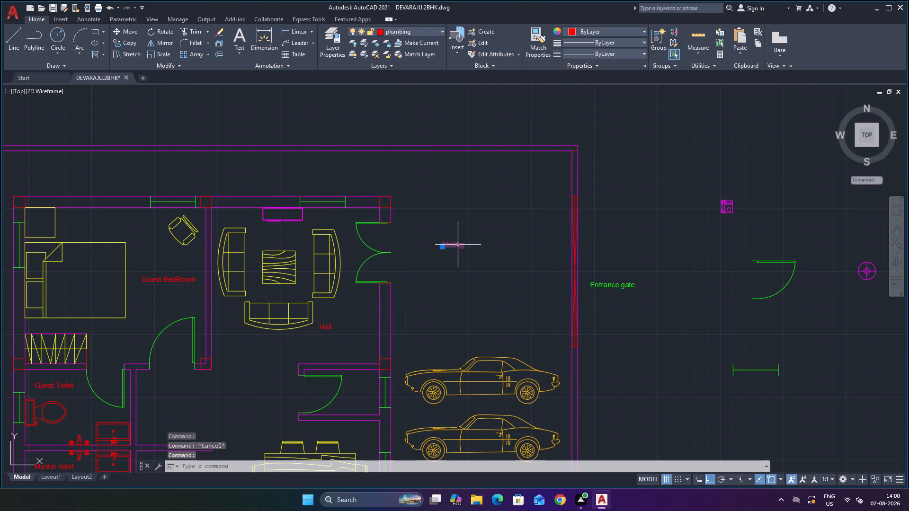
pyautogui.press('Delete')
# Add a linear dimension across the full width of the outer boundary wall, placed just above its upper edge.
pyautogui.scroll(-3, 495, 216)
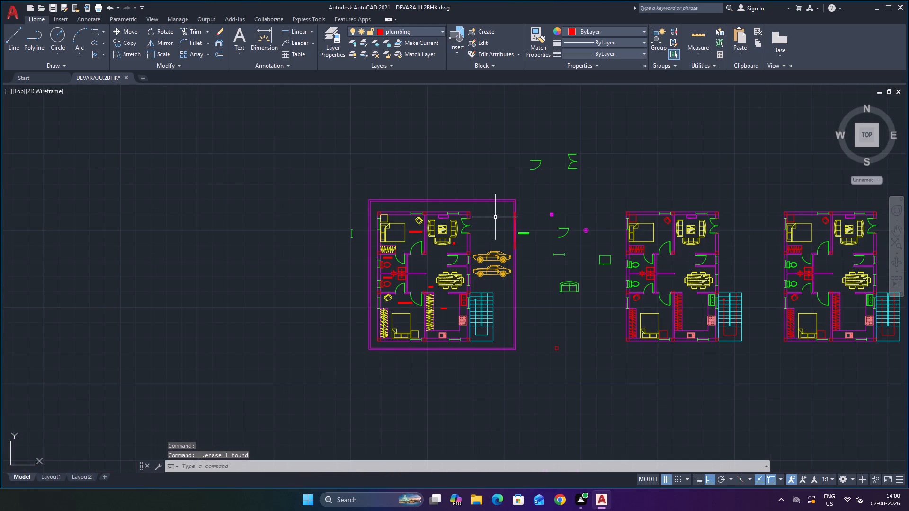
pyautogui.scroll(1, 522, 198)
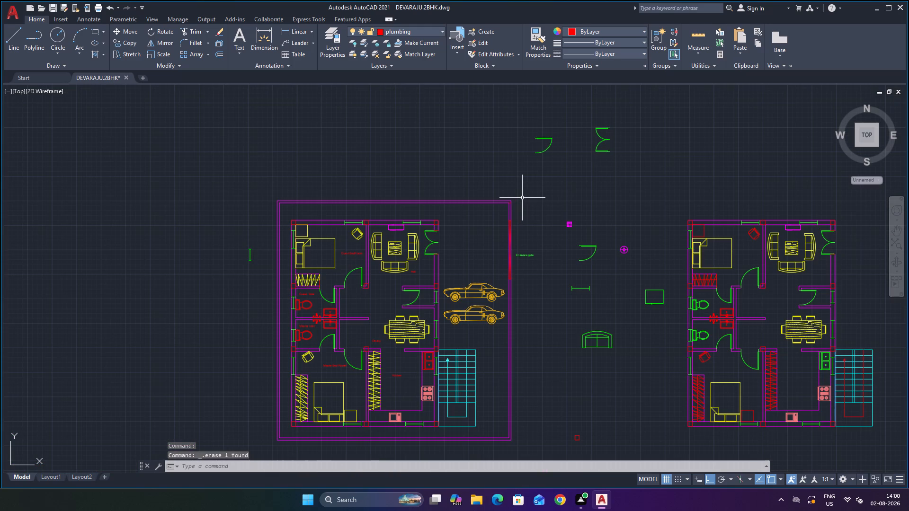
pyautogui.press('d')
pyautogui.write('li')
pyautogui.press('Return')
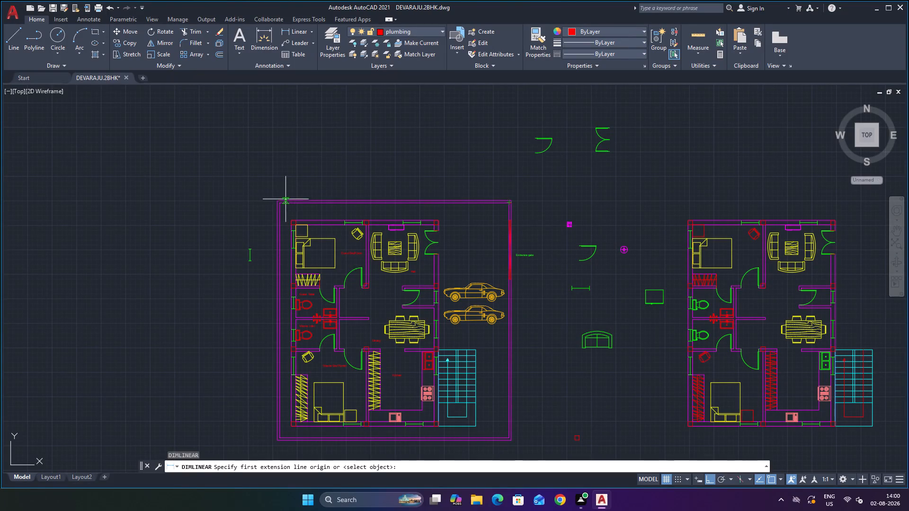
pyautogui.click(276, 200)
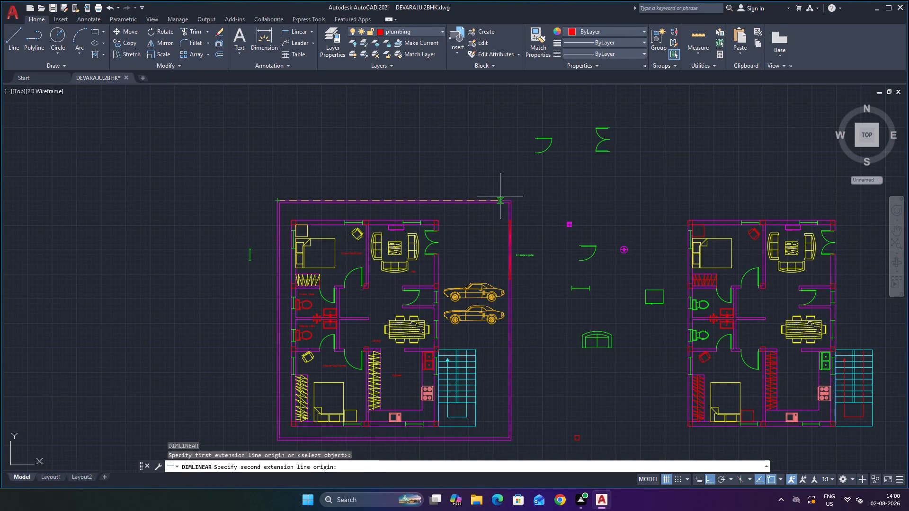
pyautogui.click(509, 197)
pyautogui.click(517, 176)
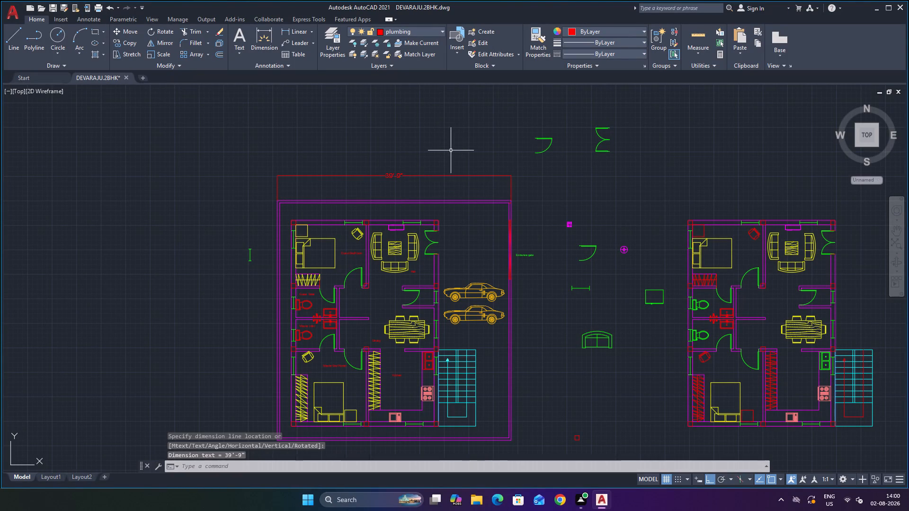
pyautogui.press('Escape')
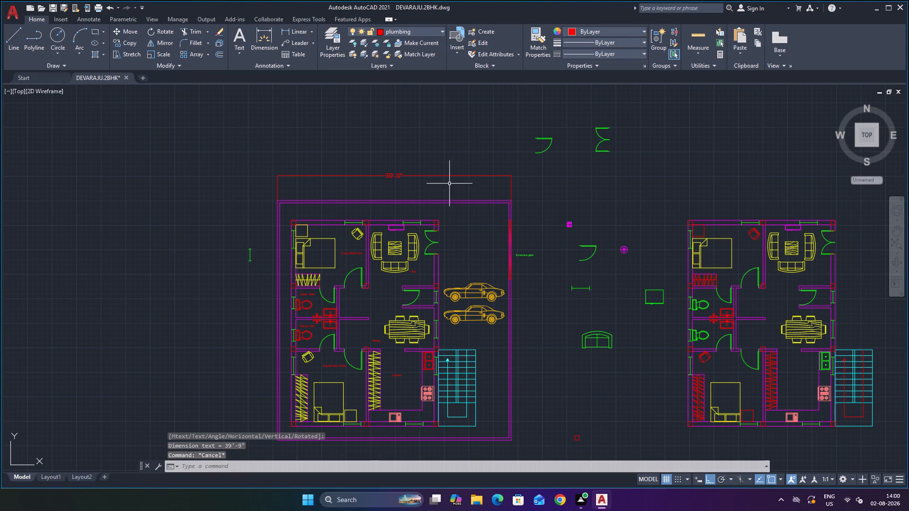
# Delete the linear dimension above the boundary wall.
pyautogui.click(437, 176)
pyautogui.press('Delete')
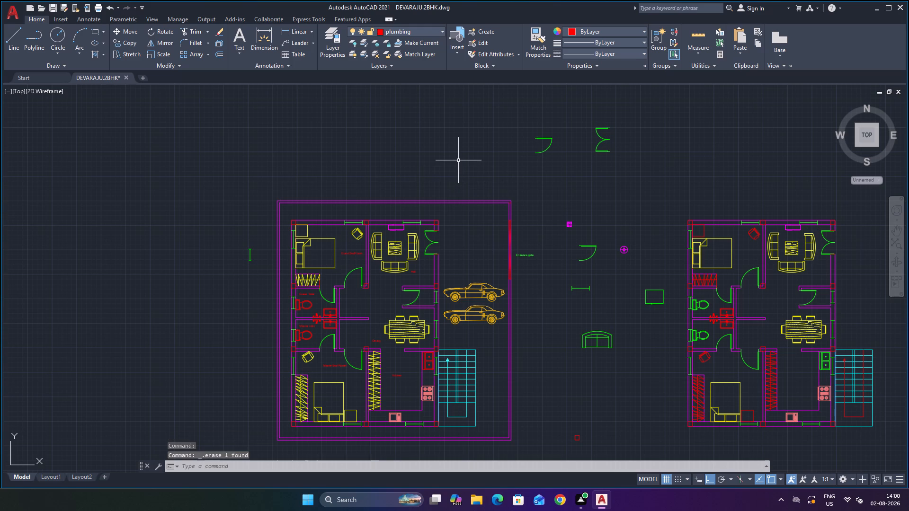
# Check the length type, precision and insertion scale in the drawing units settings.
pyautogui.write('un')
pyautogui.press('Return')
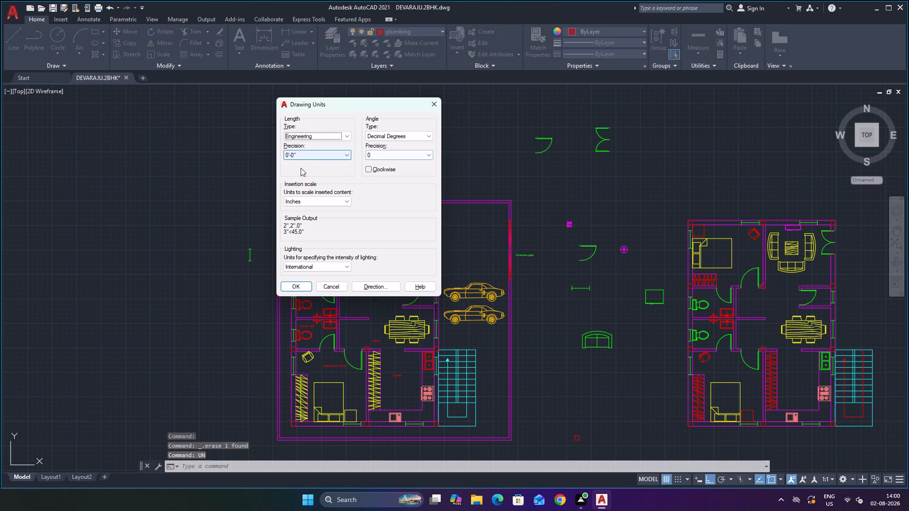
pyautogui.click(302, 283)
# Set the Standard dimension style's text height to 15 and keep Standard as the current style.
pyautogui.press('d')
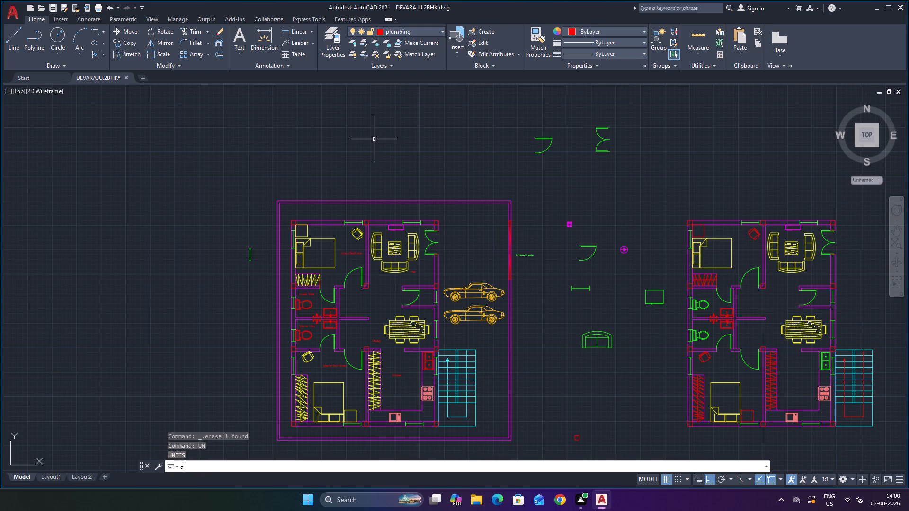
pyautogui.press('Return')
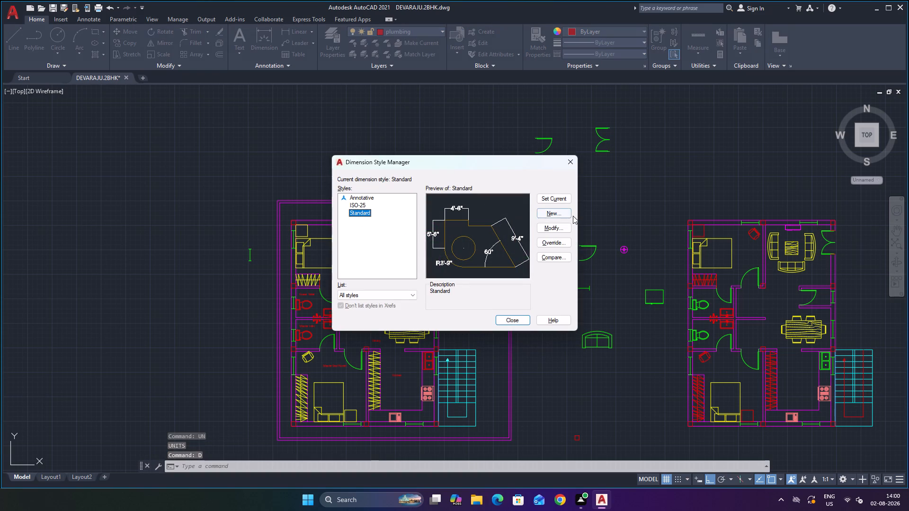
pyautogui.click(560, 227)
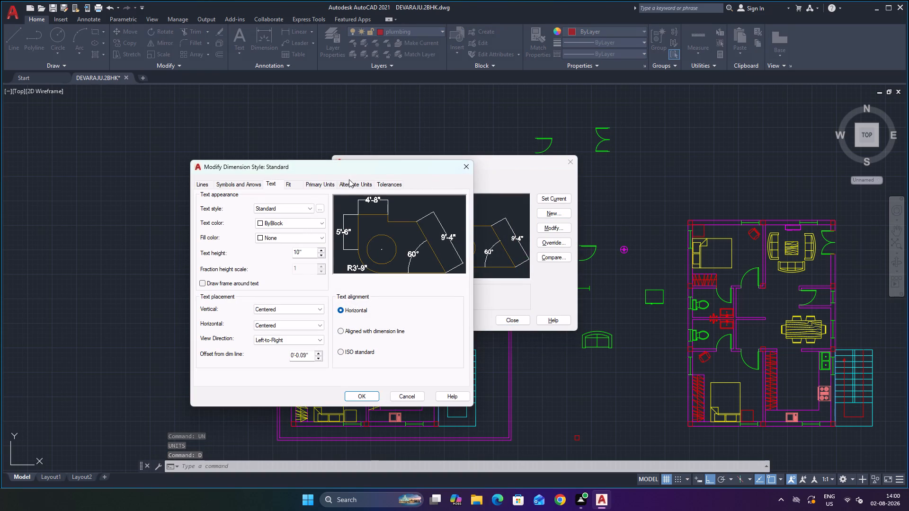
pyautogui.click(326, 185)
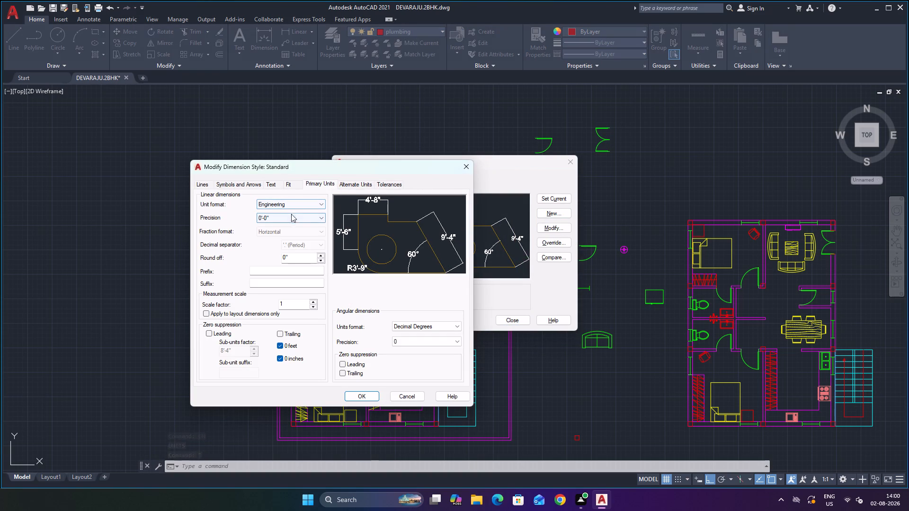
pyautogui.click(277, 185)
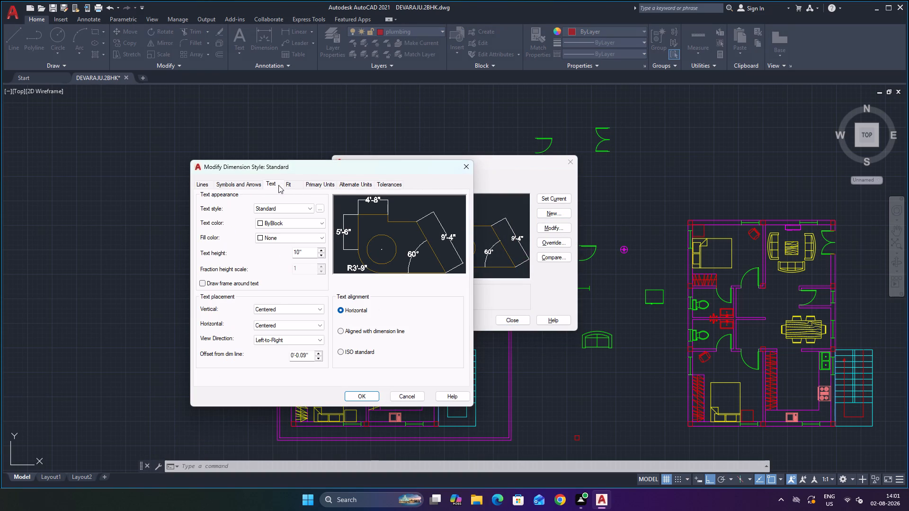
pyautogui.doubleClick(312, 251)
pyautogui.write('15')
pyautogui.press('Return')
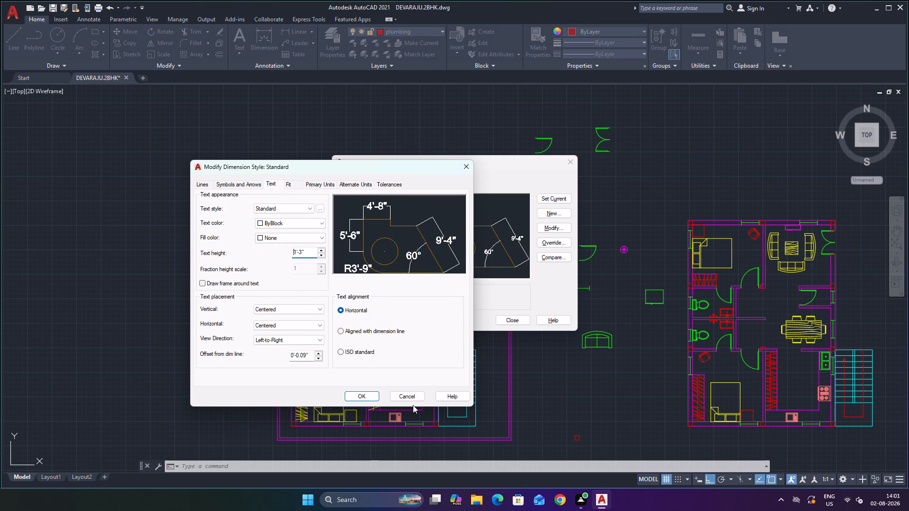
pyautogui.click(362, 393)
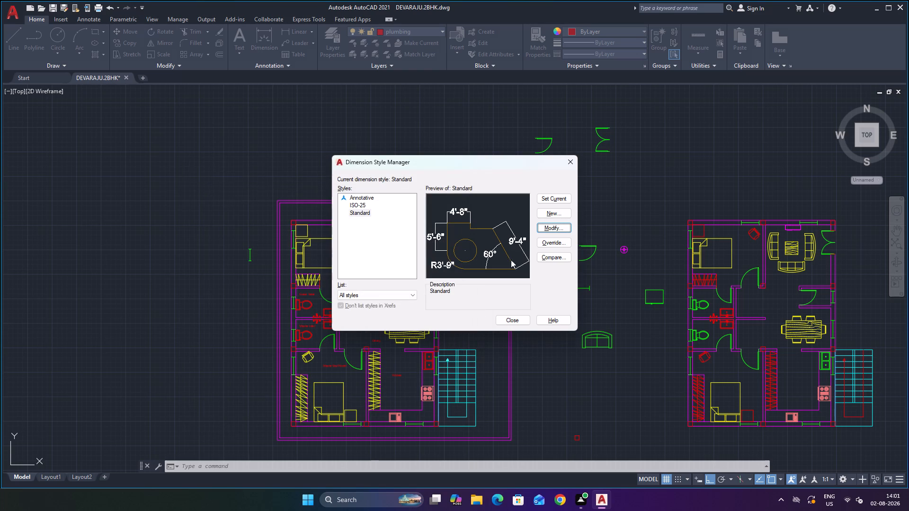
pyautogui.click(547, 195)
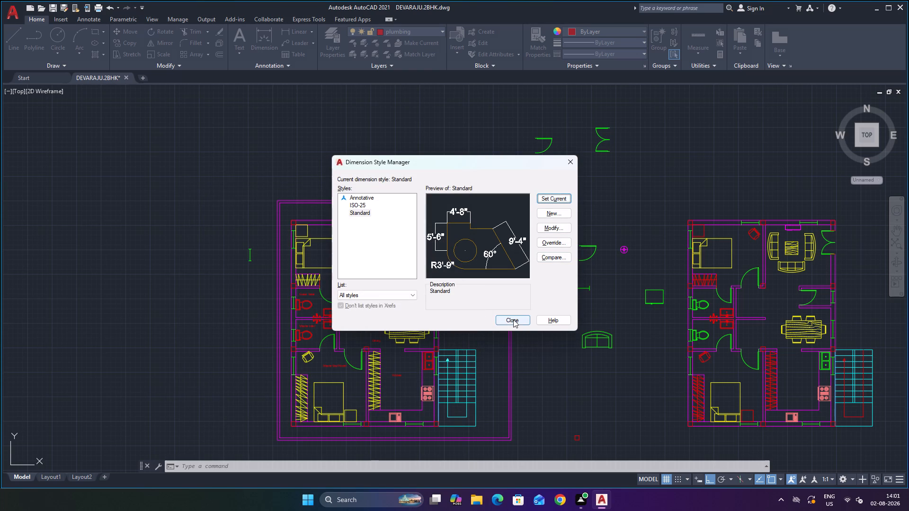
pyautogui.click(513, 319)
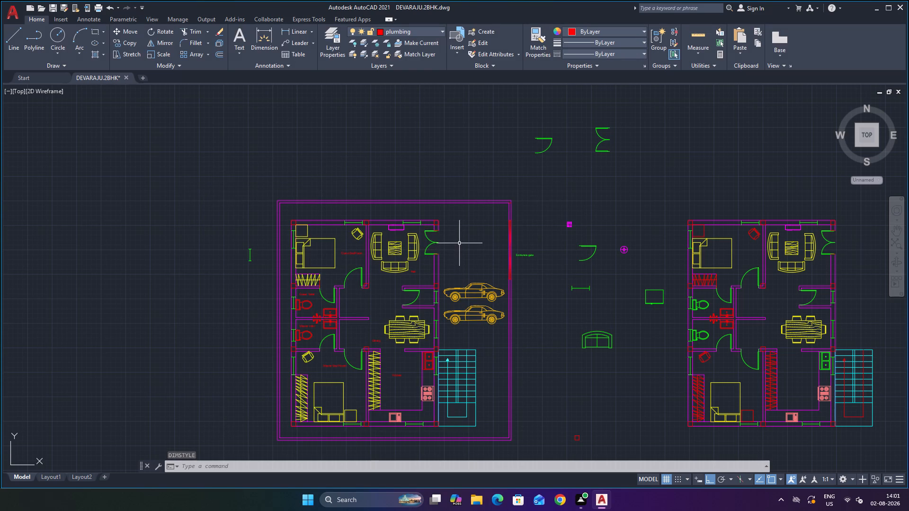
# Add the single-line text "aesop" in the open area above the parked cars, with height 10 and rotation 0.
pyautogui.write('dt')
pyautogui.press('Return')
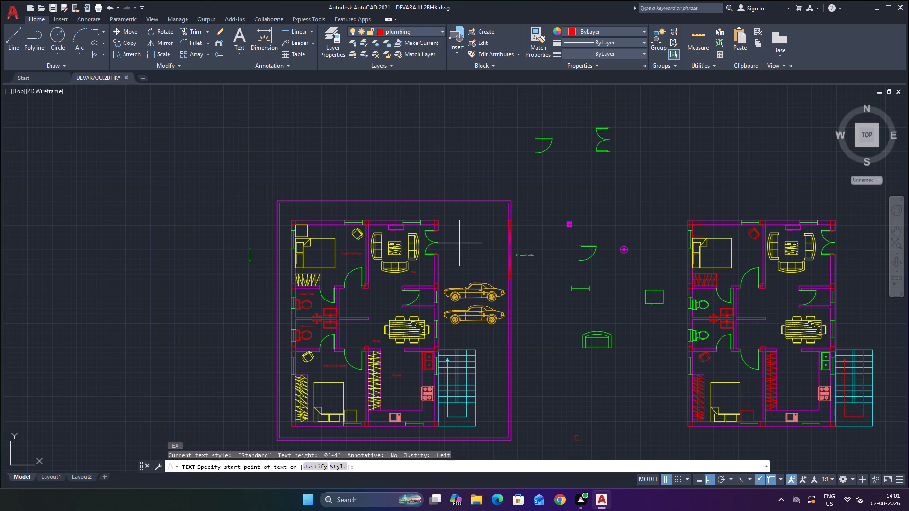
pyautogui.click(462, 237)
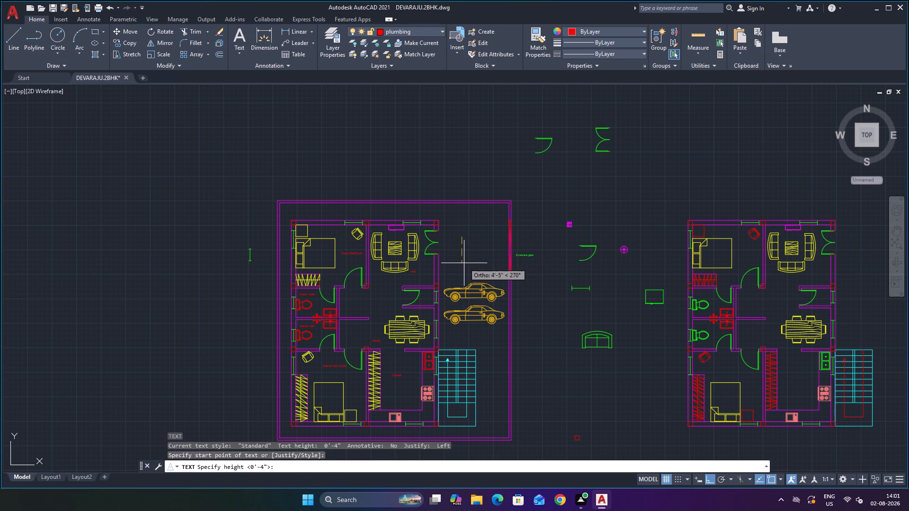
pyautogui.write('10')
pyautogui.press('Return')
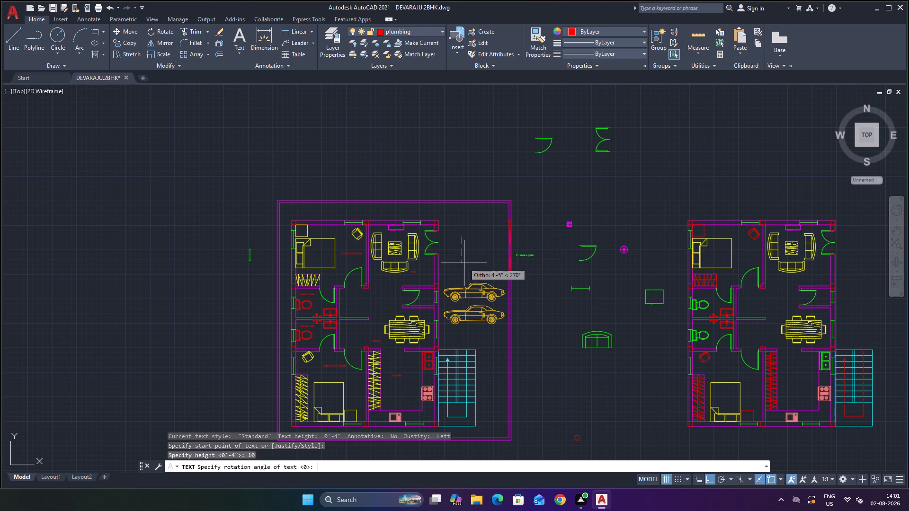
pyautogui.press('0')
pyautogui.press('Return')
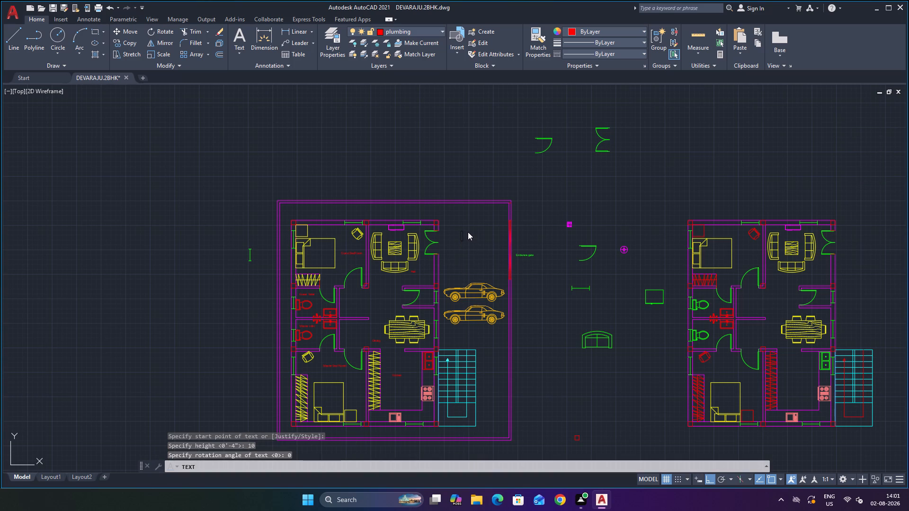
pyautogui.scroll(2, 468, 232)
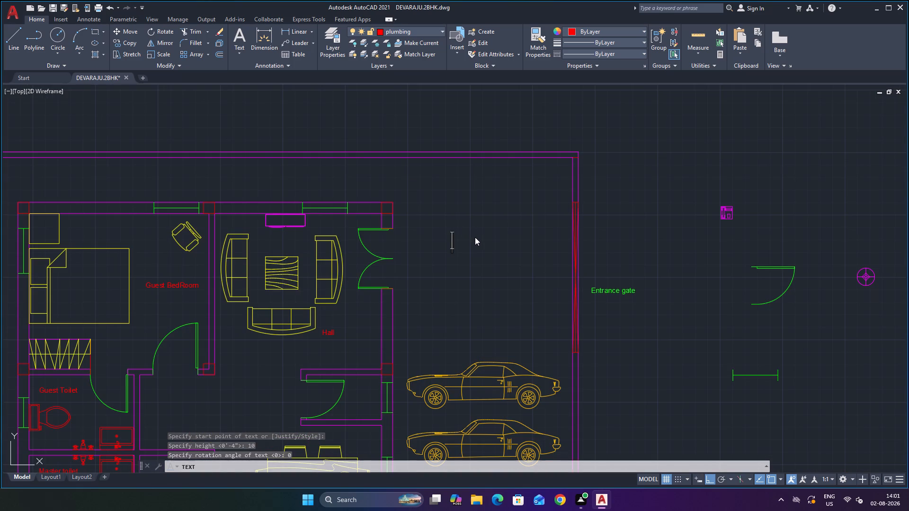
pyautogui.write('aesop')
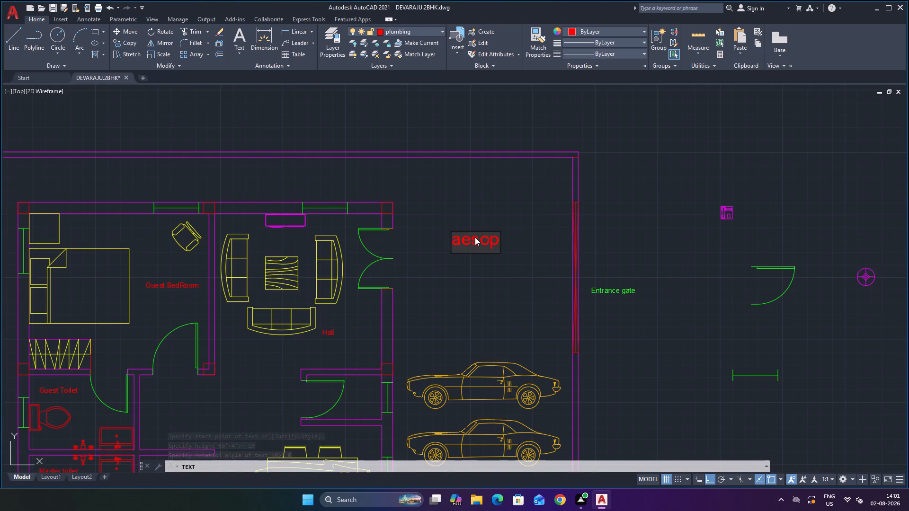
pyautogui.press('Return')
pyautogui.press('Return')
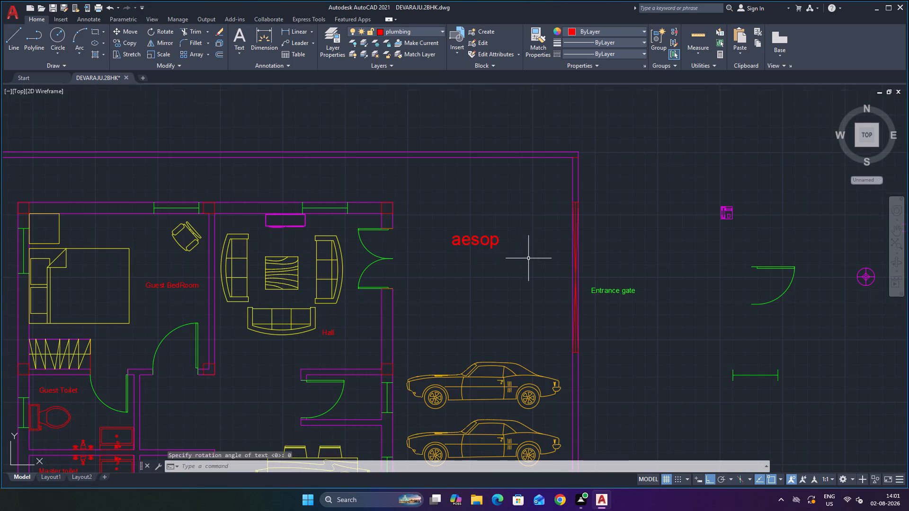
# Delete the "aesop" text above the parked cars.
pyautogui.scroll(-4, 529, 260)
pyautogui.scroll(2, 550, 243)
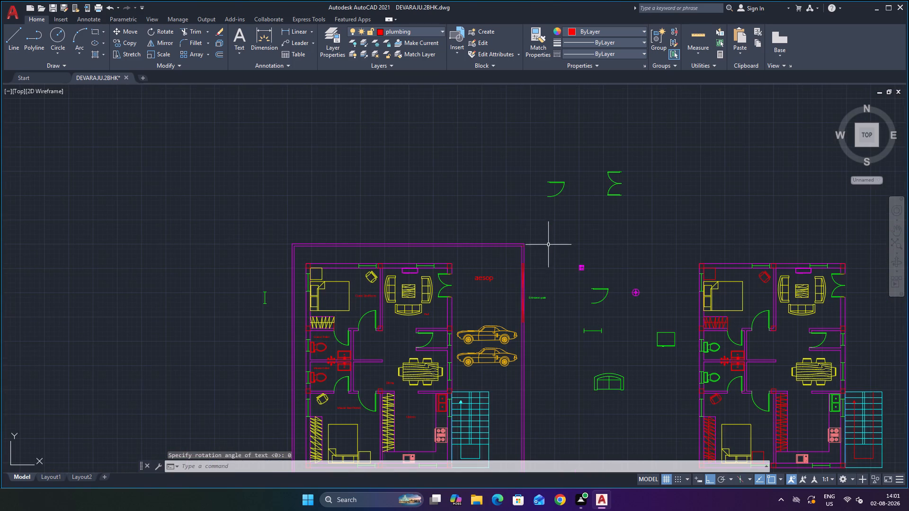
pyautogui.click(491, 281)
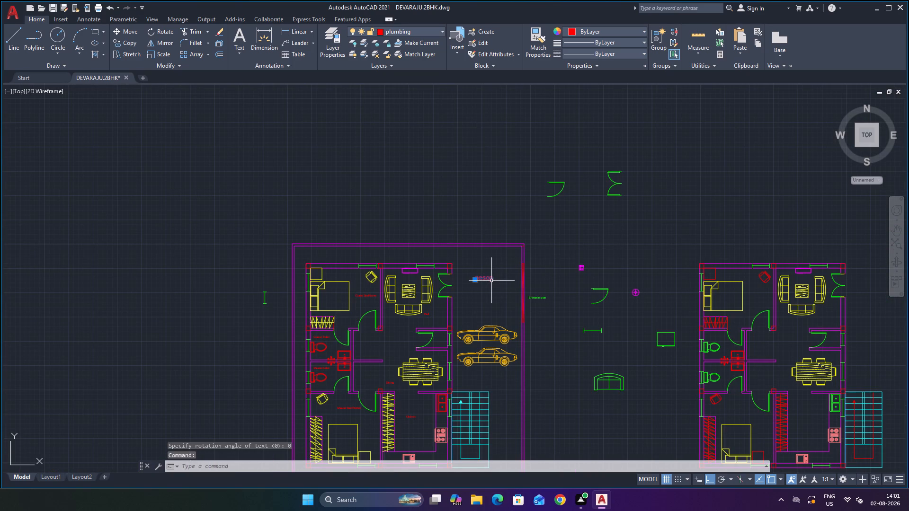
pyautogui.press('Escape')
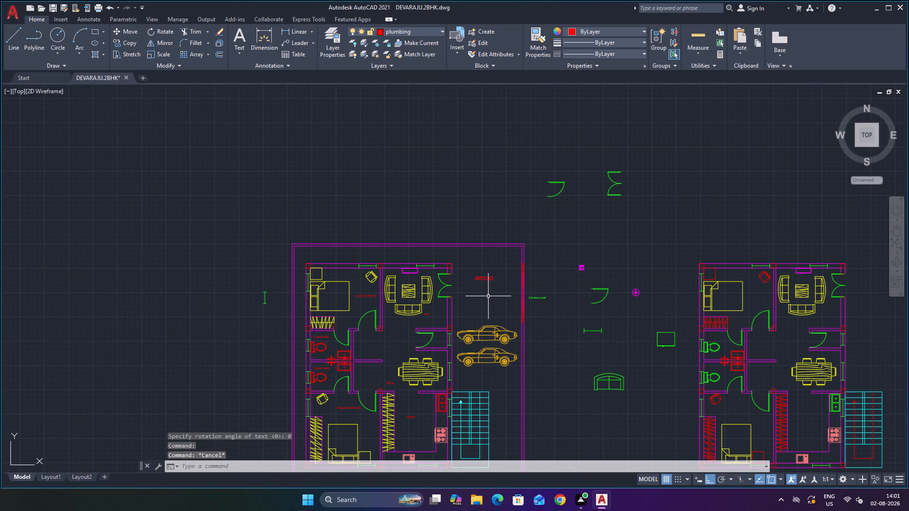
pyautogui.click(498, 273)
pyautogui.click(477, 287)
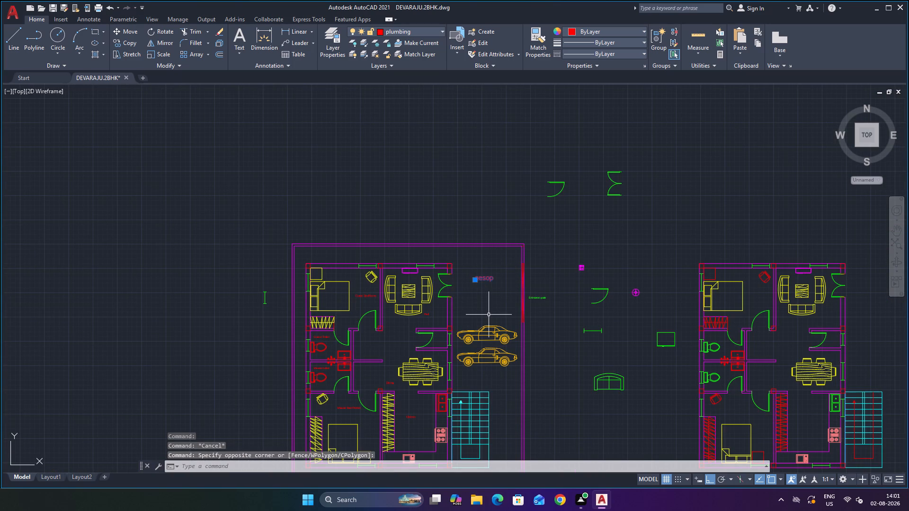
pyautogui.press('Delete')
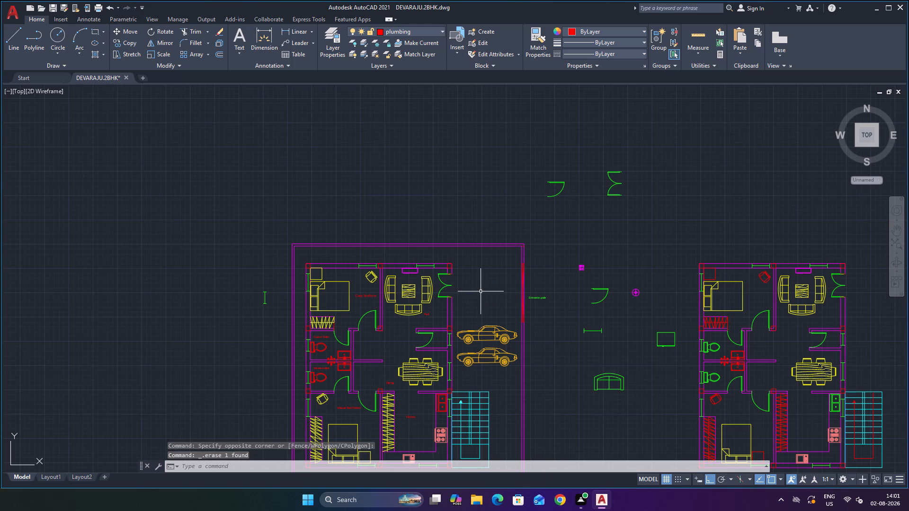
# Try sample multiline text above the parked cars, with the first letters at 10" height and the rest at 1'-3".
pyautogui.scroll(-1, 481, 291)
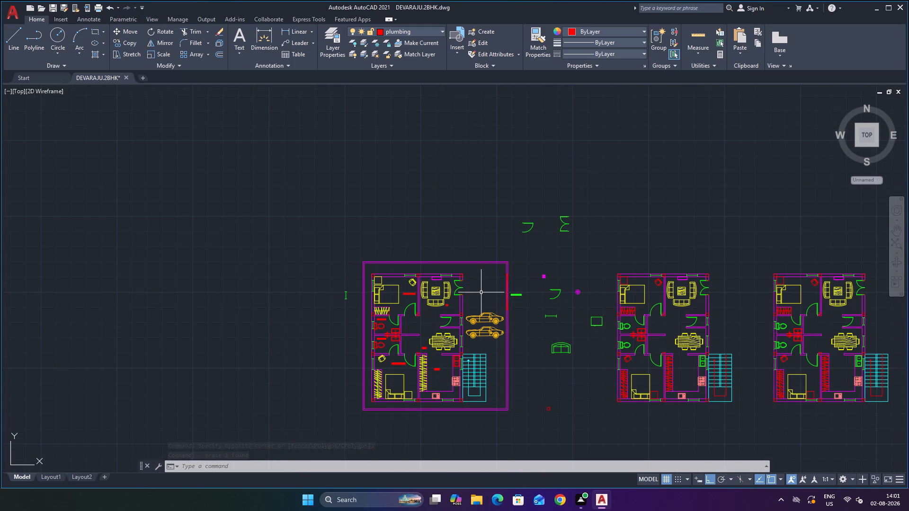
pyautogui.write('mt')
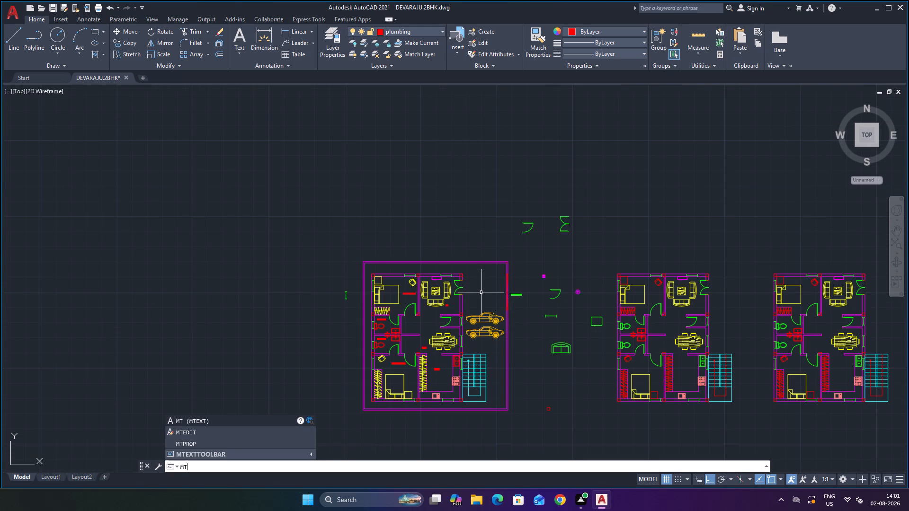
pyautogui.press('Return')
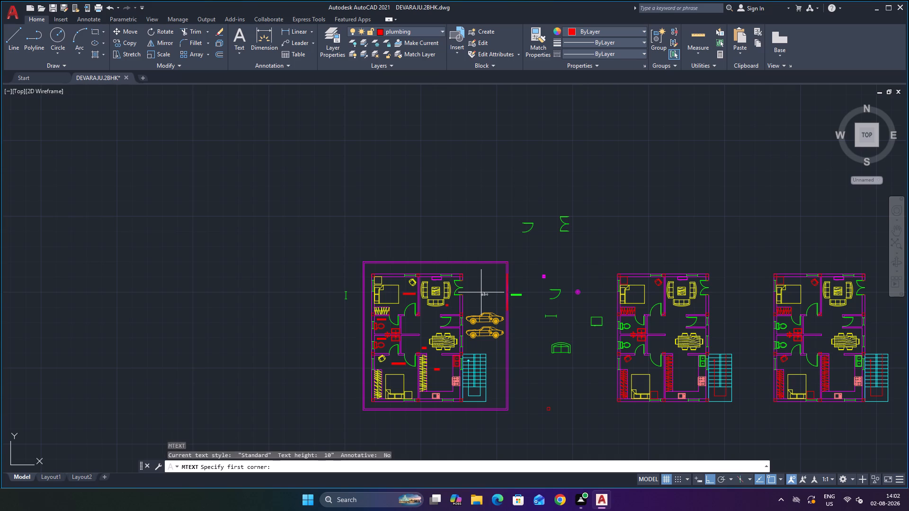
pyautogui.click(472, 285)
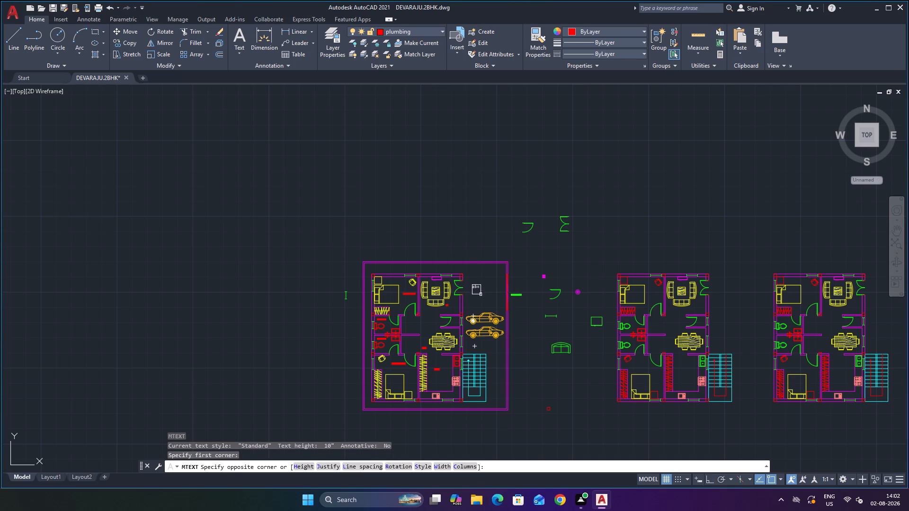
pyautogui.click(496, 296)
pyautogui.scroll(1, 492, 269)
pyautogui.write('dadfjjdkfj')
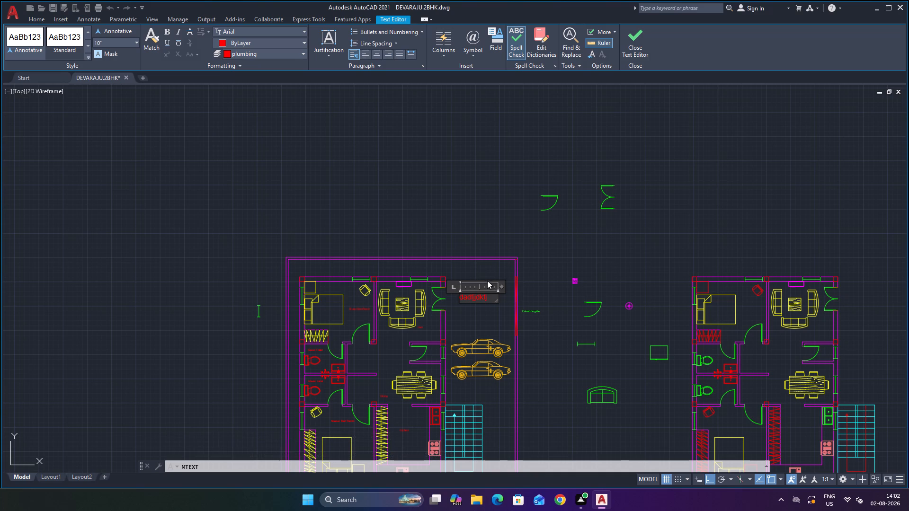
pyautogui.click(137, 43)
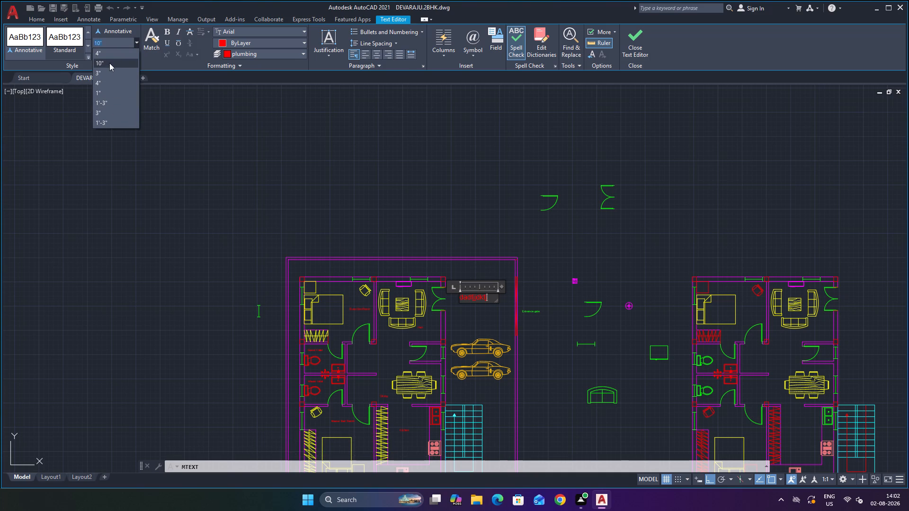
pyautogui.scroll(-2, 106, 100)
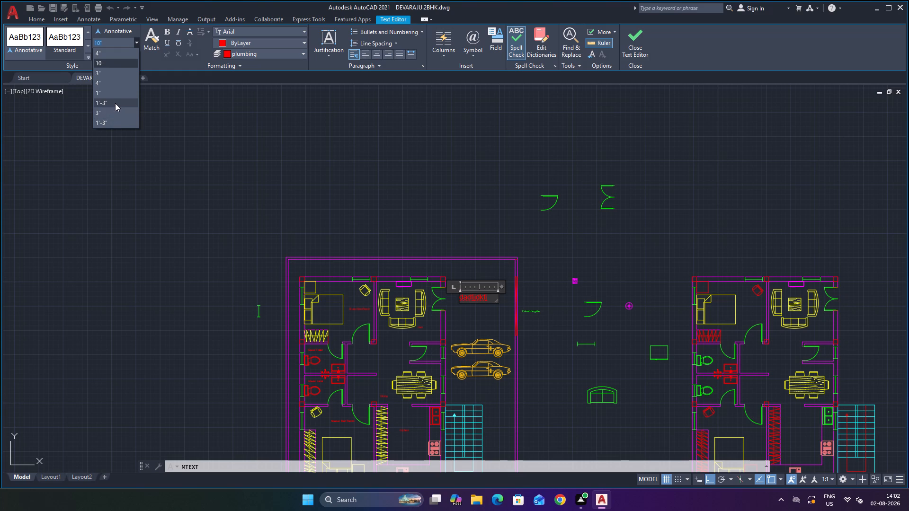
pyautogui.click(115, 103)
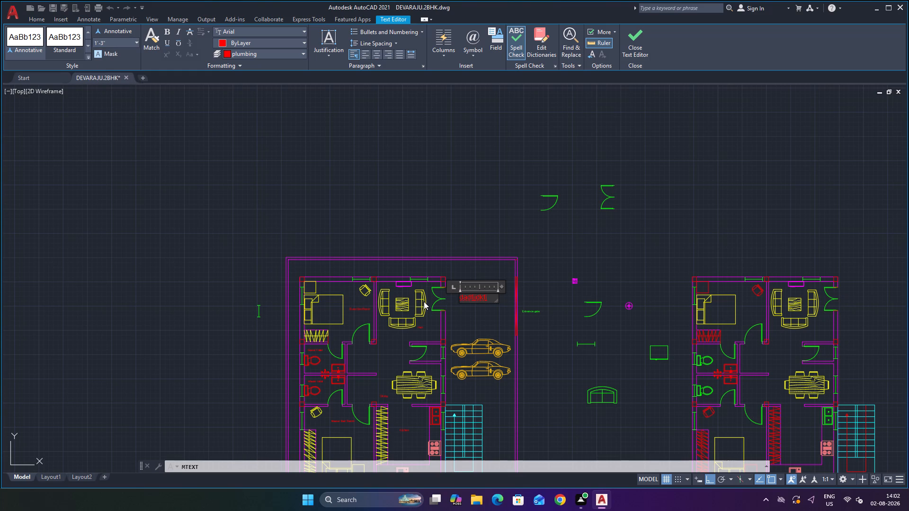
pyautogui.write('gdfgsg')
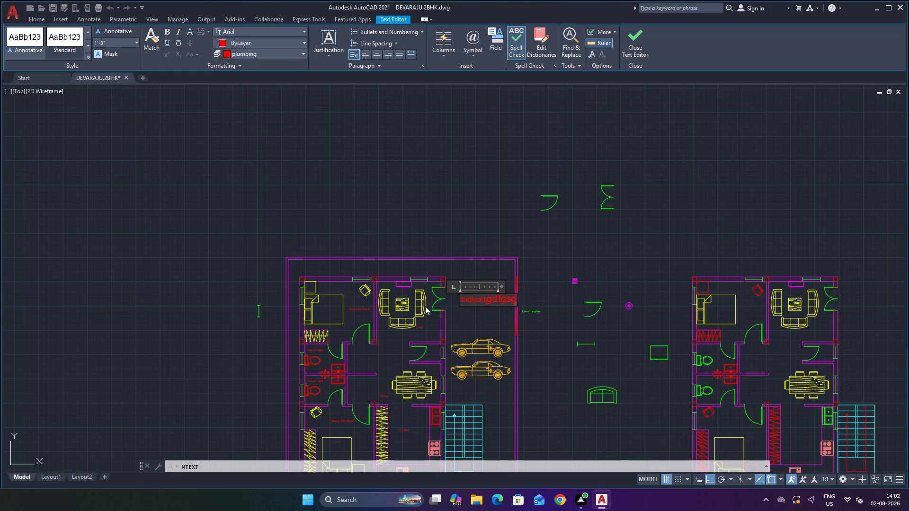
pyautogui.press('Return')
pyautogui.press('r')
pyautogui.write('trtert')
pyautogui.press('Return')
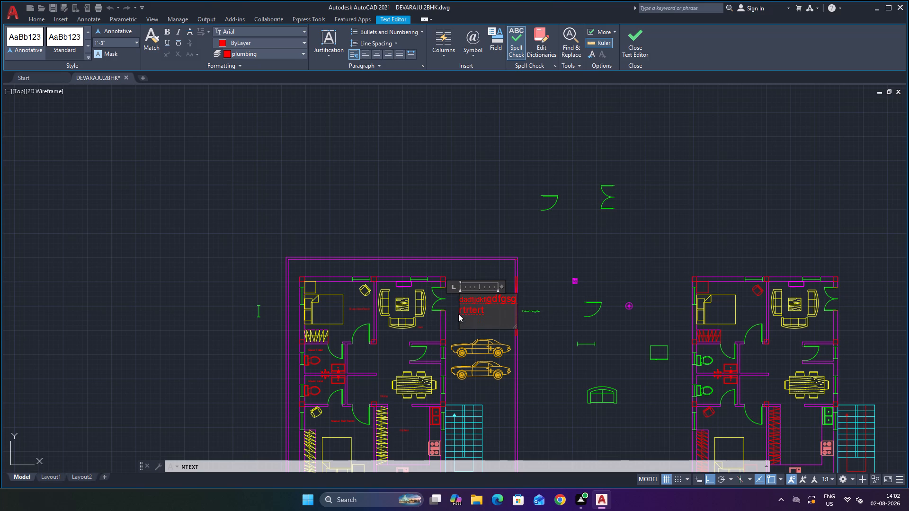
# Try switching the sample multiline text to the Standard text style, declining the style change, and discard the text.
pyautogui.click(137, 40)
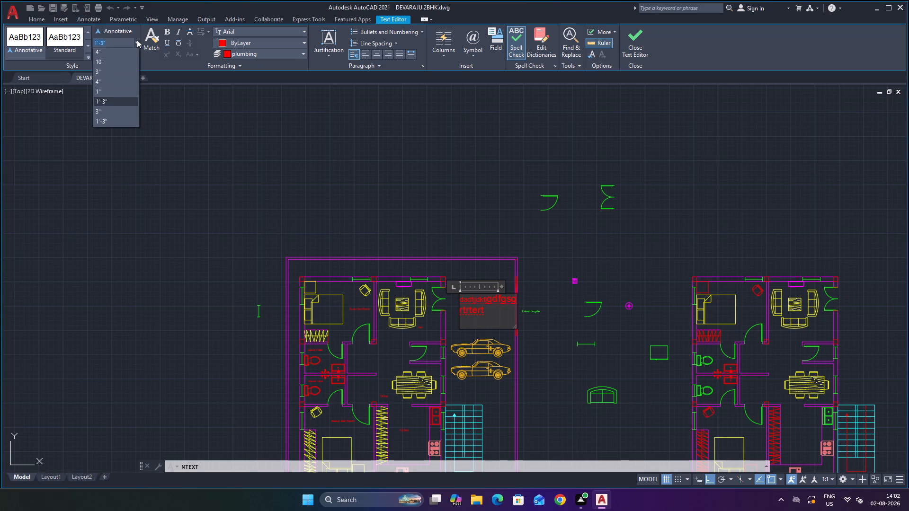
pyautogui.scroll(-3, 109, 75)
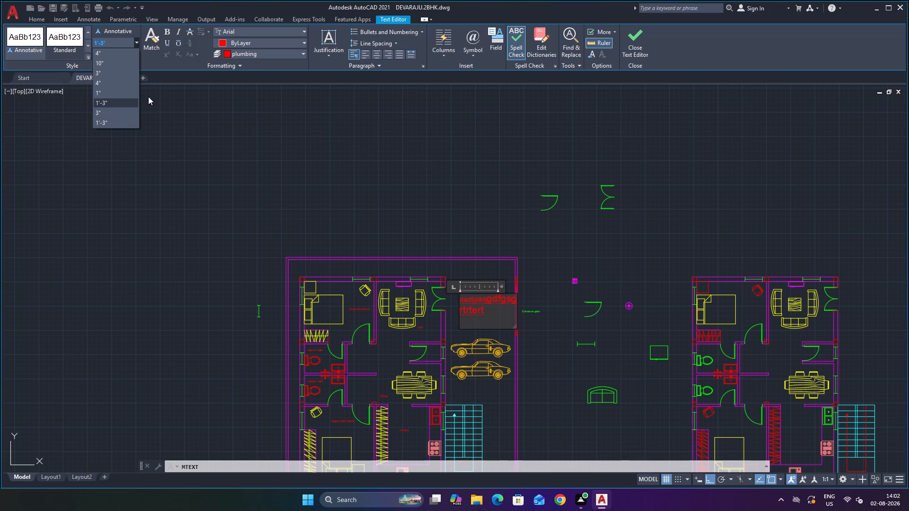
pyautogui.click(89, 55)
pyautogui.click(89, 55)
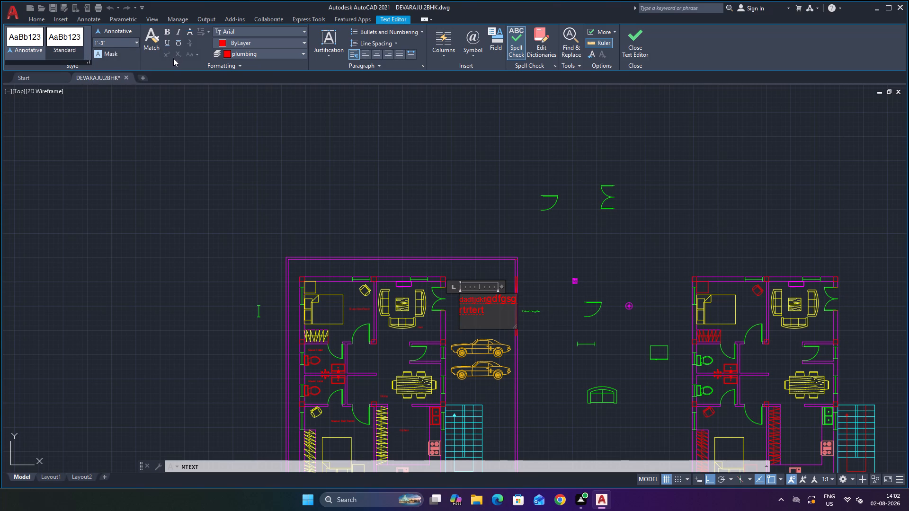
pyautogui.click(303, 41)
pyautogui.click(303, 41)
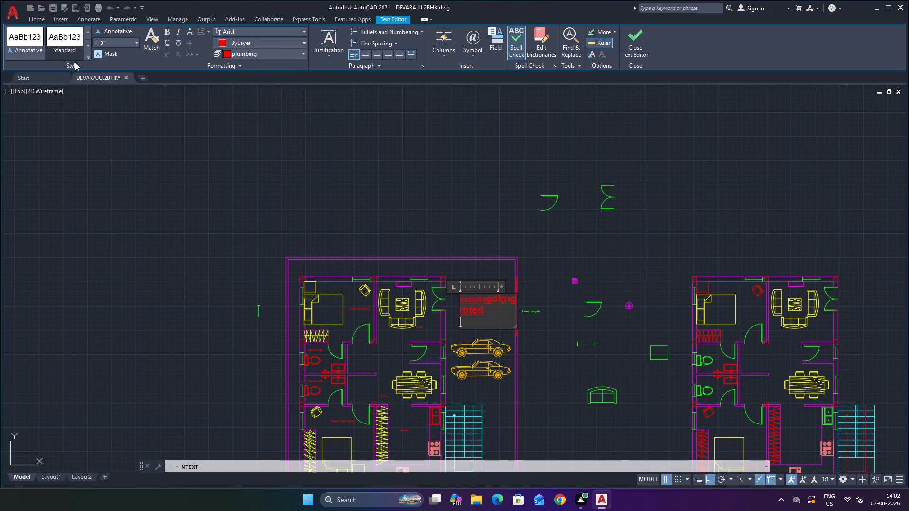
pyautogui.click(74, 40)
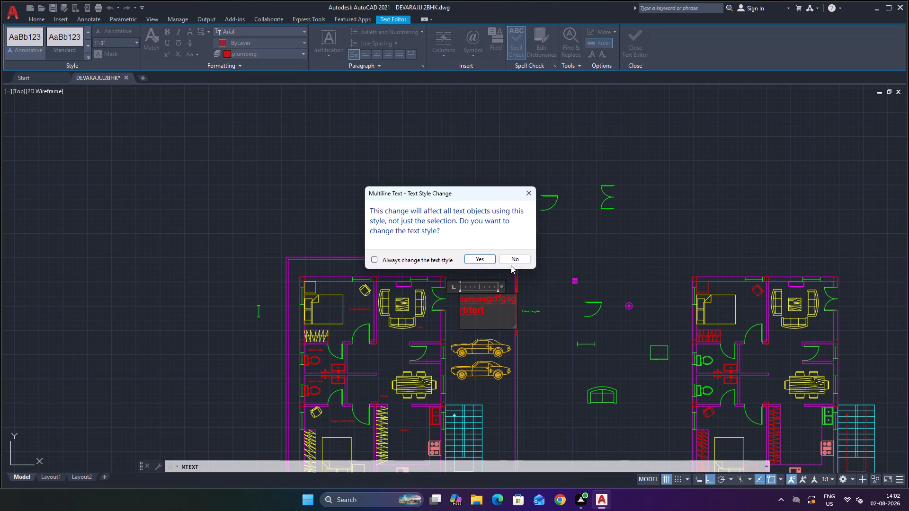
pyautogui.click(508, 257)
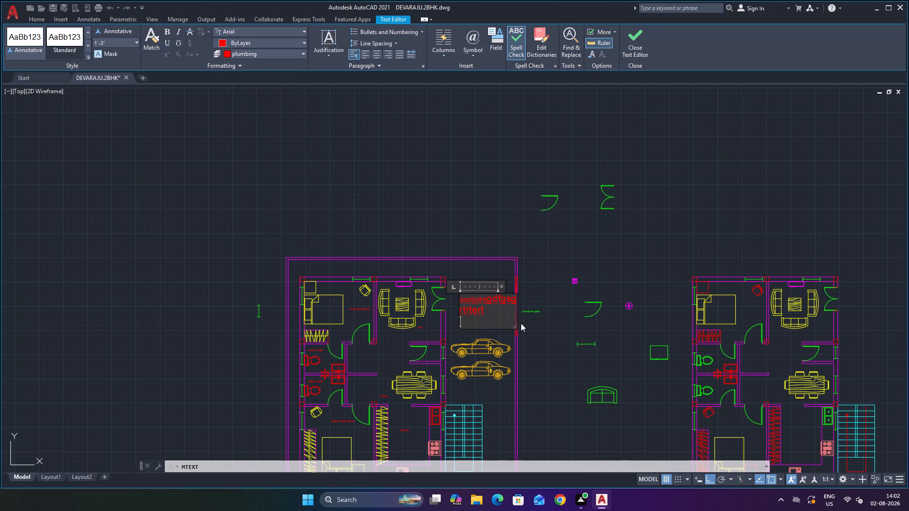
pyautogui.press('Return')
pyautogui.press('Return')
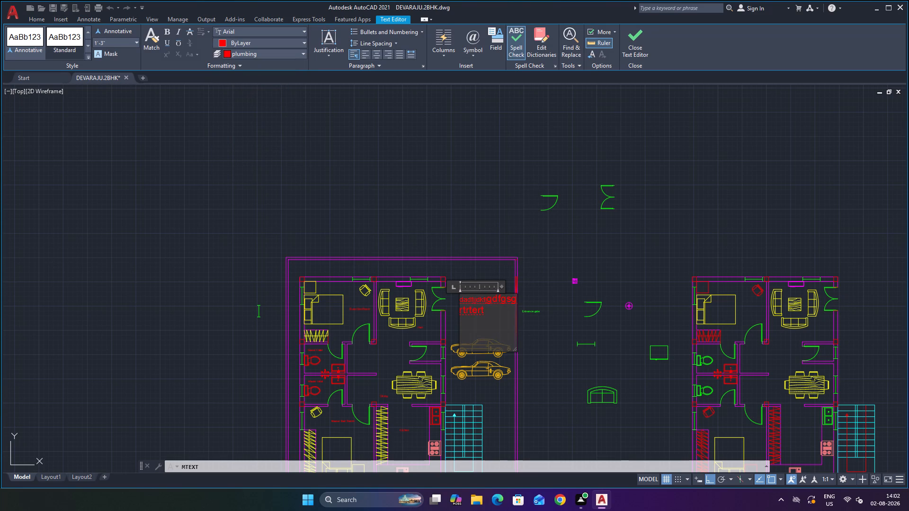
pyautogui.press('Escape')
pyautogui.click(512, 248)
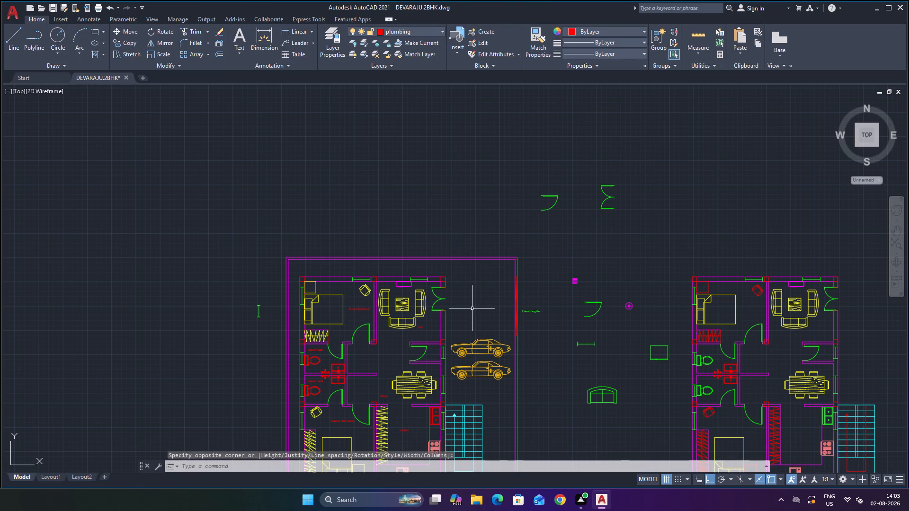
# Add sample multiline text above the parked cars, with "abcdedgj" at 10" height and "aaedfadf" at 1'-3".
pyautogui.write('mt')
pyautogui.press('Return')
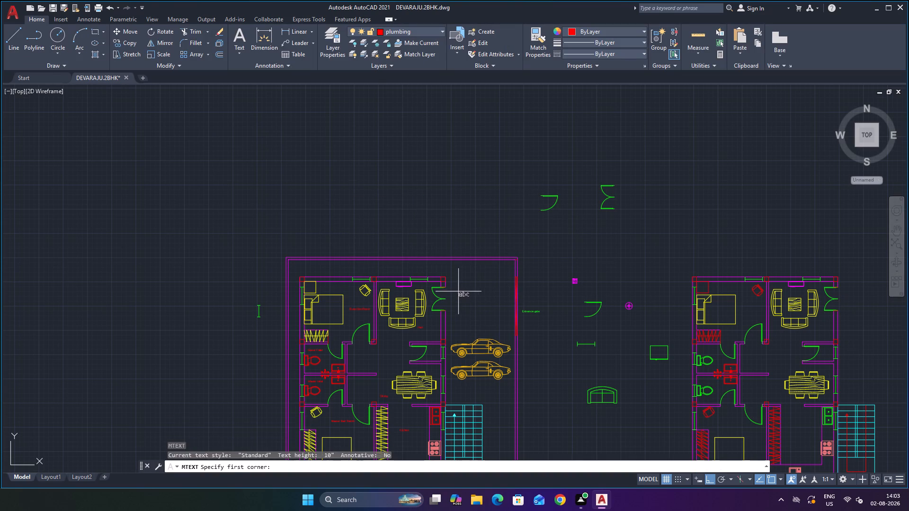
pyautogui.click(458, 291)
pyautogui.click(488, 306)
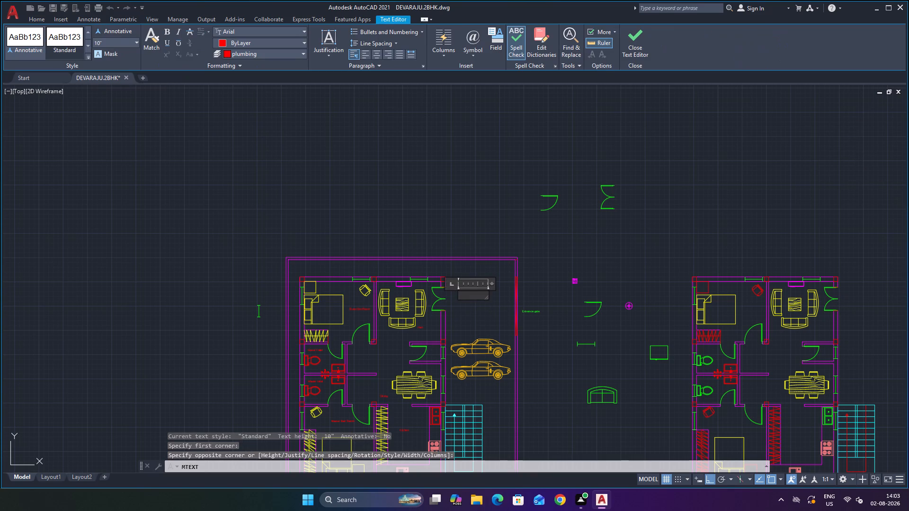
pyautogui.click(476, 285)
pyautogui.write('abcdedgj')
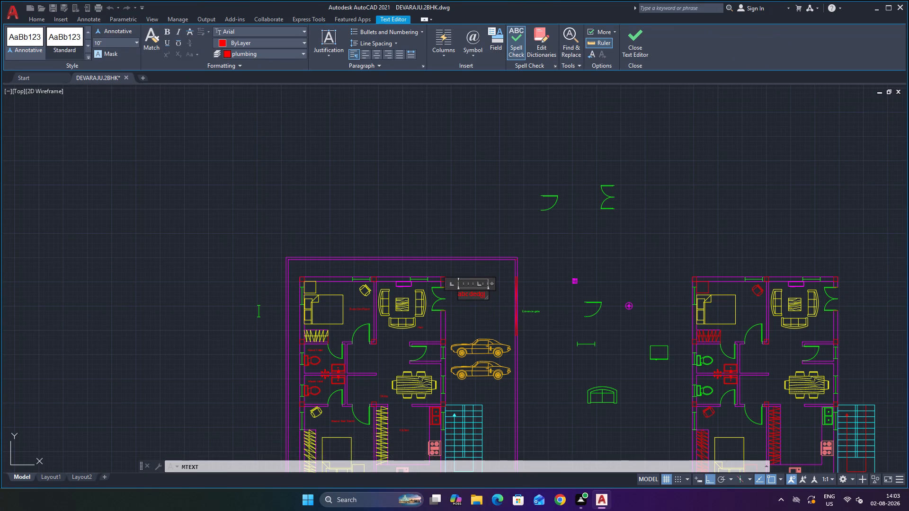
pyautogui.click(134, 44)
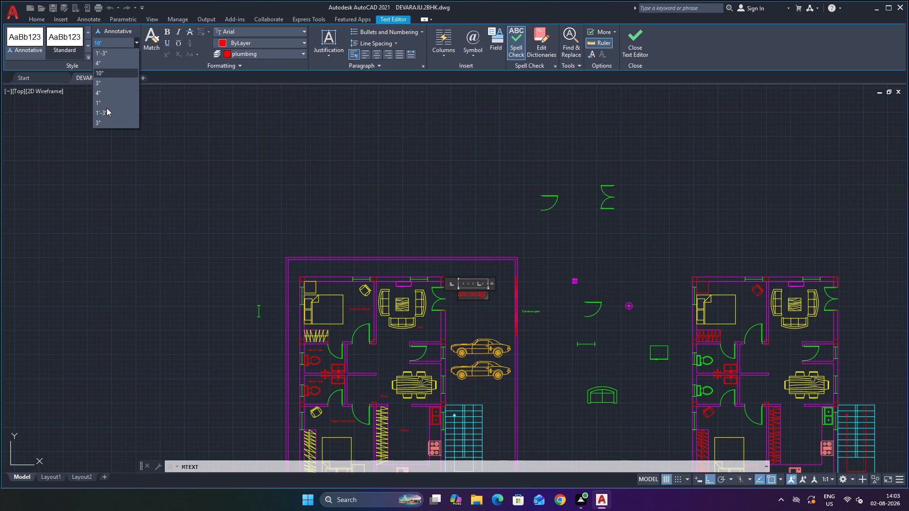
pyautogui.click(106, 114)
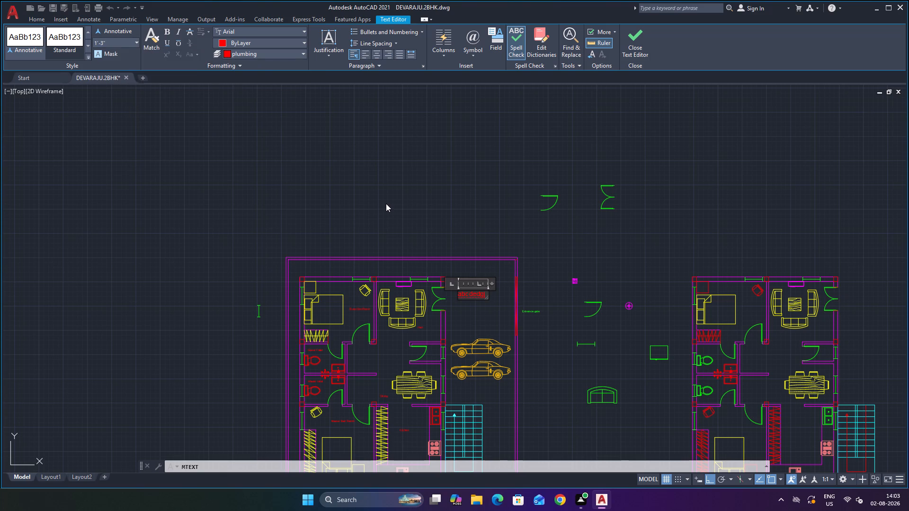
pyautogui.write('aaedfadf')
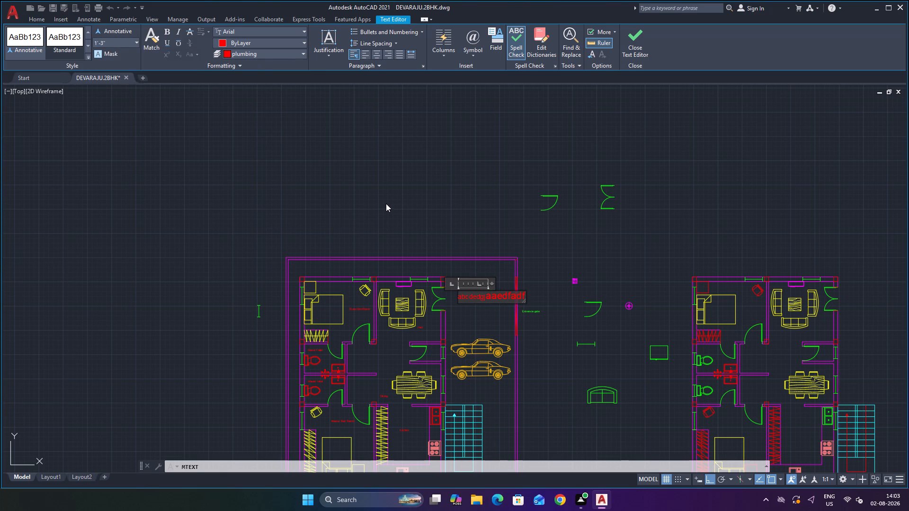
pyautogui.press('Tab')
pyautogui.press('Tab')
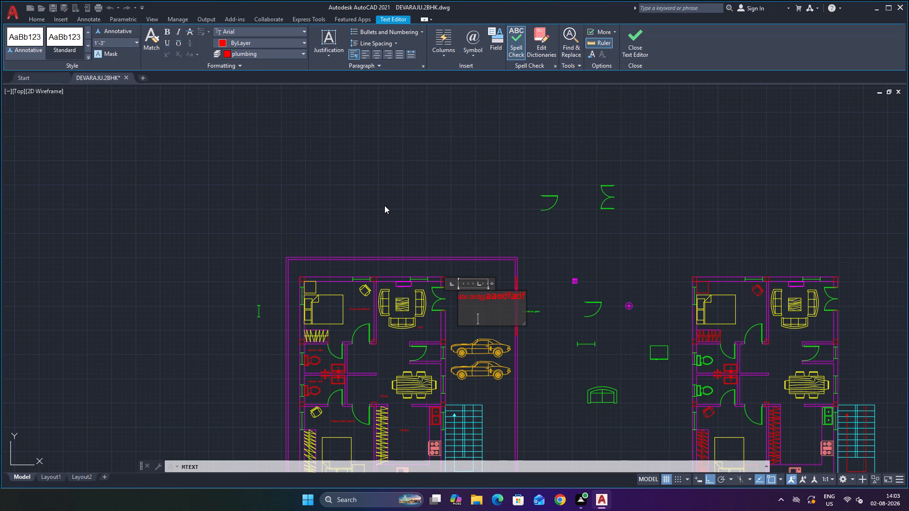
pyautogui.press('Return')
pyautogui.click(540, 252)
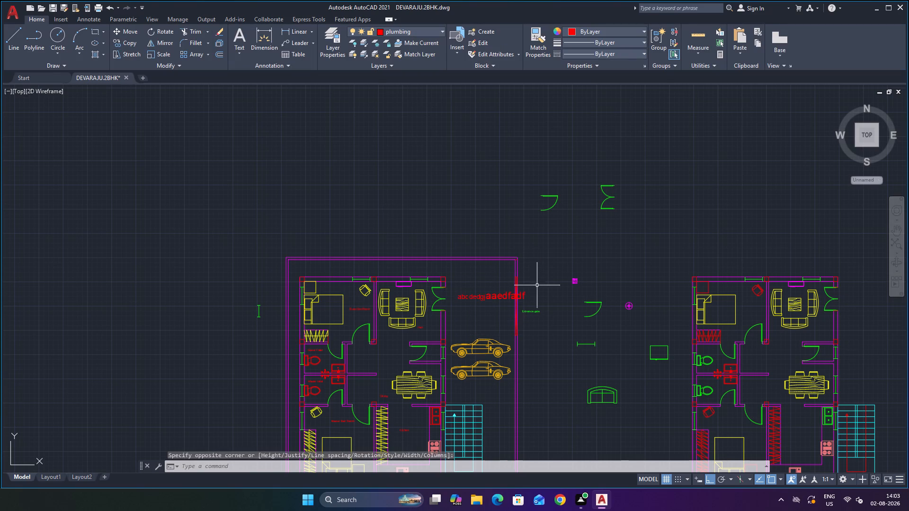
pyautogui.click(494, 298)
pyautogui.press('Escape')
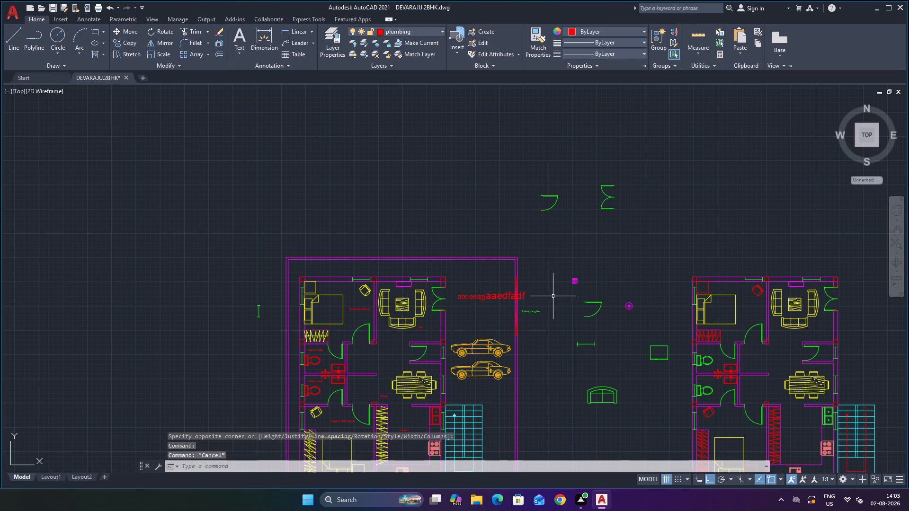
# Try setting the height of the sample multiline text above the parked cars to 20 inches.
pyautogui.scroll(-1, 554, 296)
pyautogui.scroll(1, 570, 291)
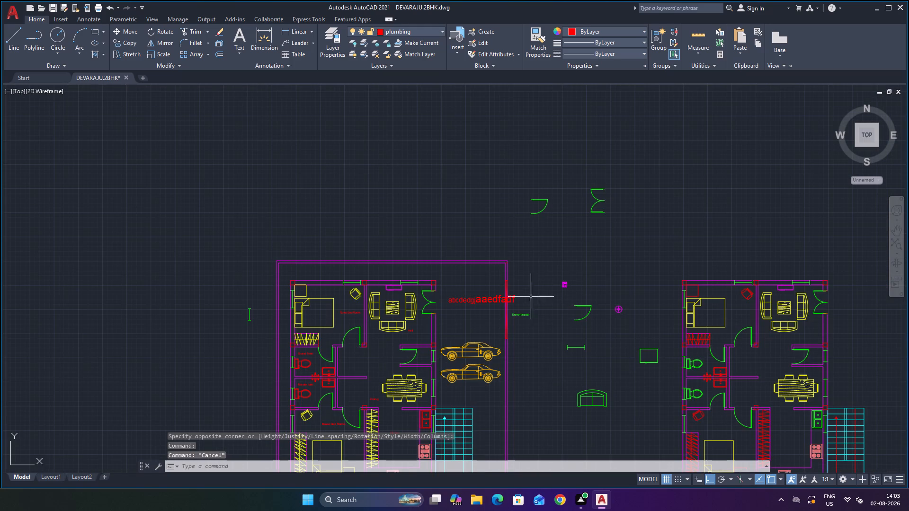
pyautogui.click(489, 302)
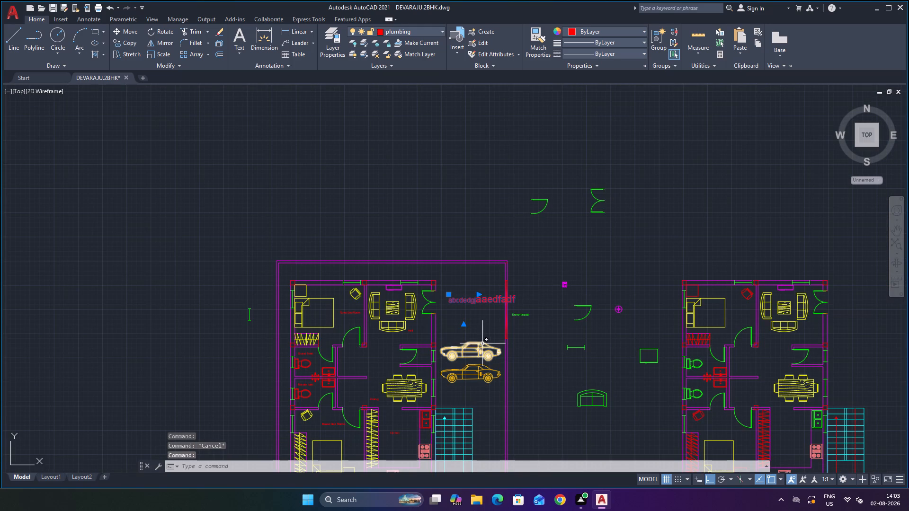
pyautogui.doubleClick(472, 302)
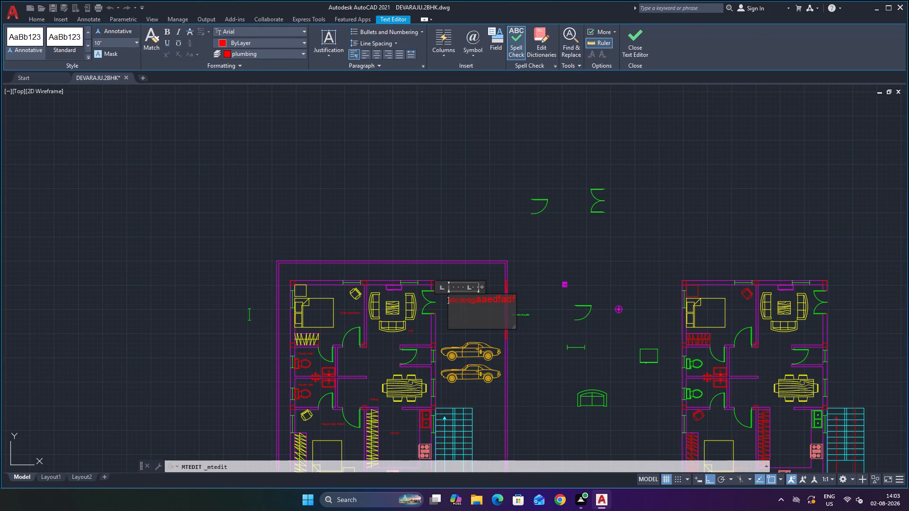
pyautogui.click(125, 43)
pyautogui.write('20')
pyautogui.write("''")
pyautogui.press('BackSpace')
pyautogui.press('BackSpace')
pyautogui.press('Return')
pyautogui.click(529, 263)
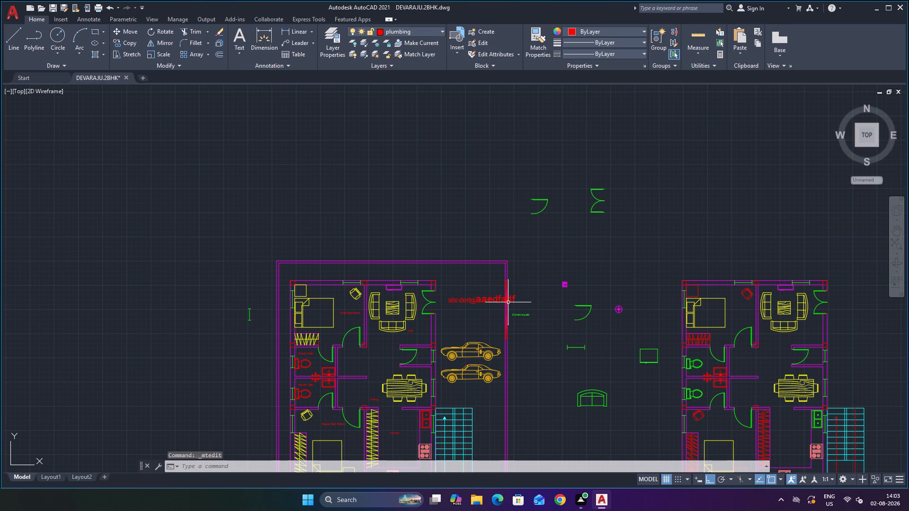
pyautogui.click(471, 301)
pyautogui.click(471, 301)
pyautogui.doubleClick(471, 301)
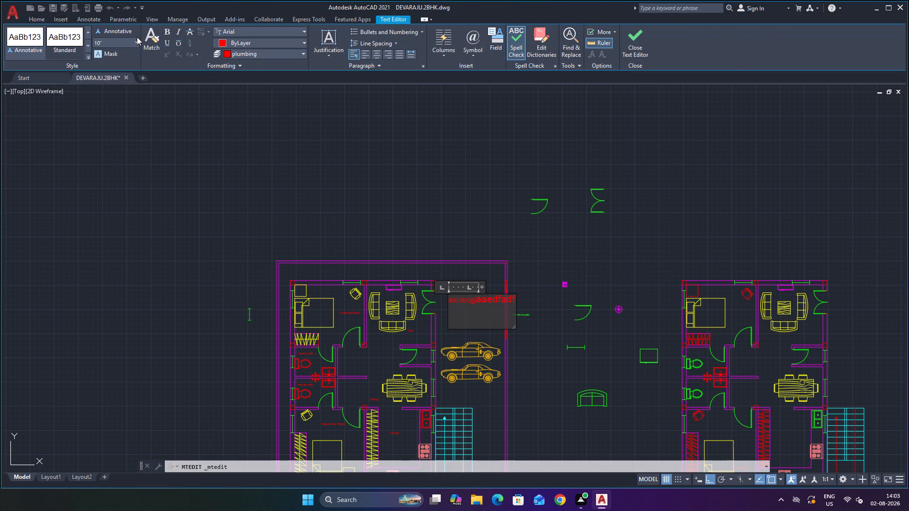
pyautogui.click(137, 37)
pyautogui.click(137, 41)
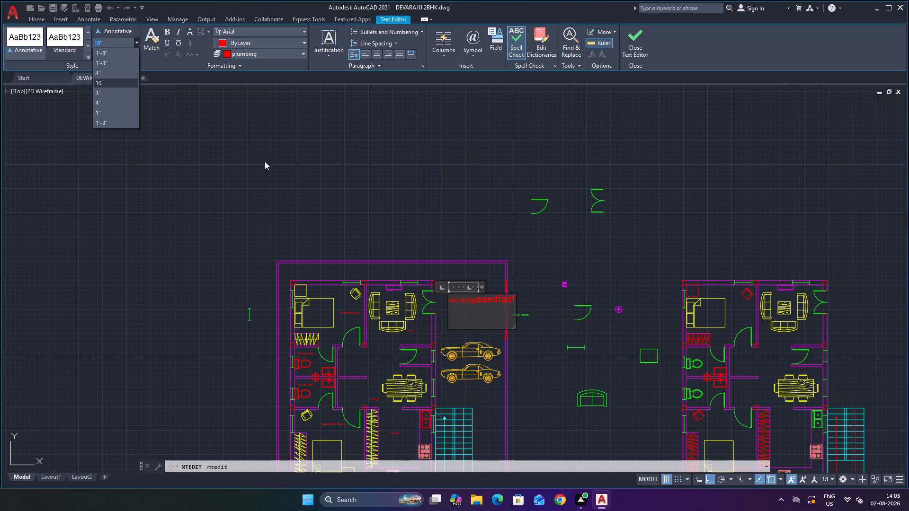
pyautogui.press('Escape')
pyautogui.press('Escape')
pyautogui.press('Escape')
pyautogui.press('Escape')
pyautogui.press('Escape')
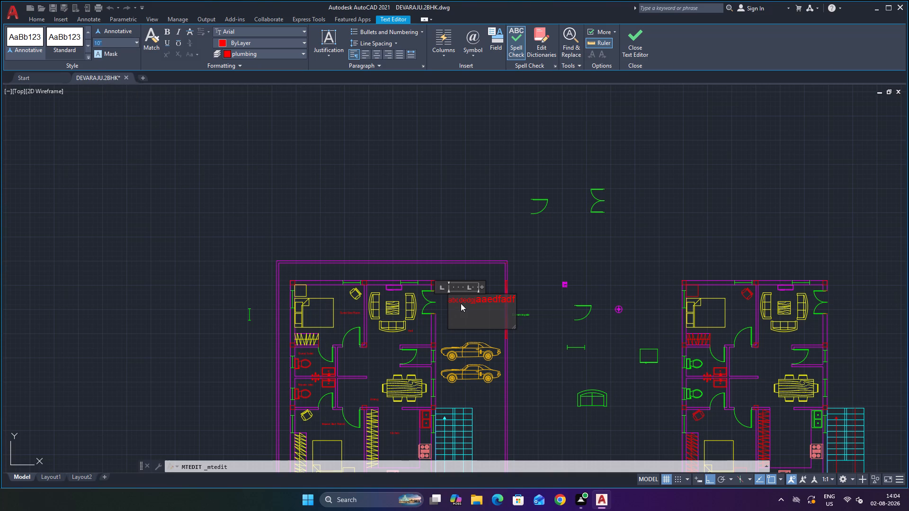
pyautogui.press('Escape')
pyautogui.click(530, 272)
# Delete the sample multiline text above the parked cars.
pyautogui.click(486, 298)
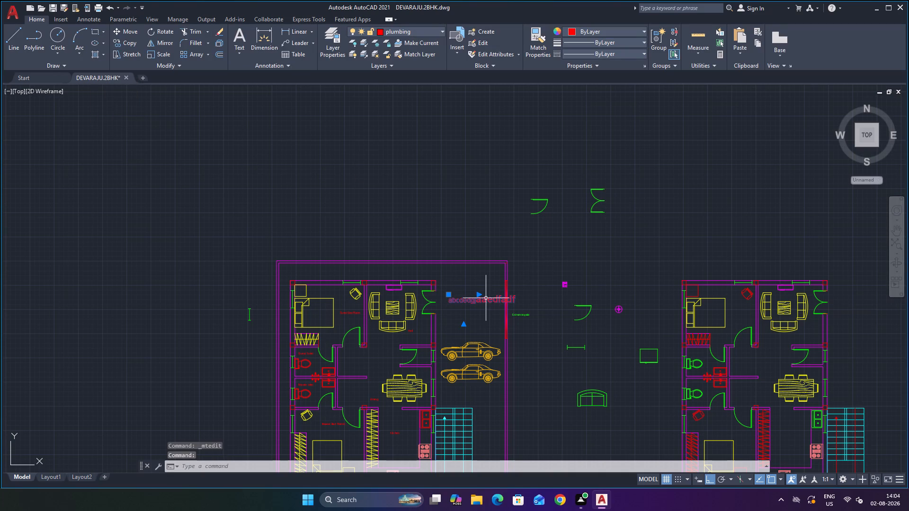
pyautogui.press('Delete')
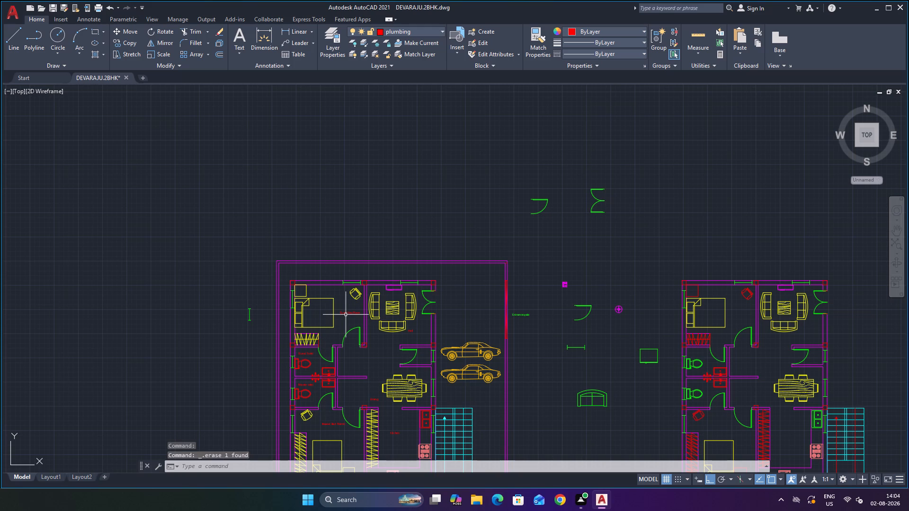
# Delete the guest bedroom, kitchen, dining, master bedroom and hall labels from the floor plan inside the compound wall.
pyautogui.click(346, 315)
pyautogui.press('Delete')
pyautogui.scroll(-2, 365, 329)
pyautogui.scroll(2, 384, 361)
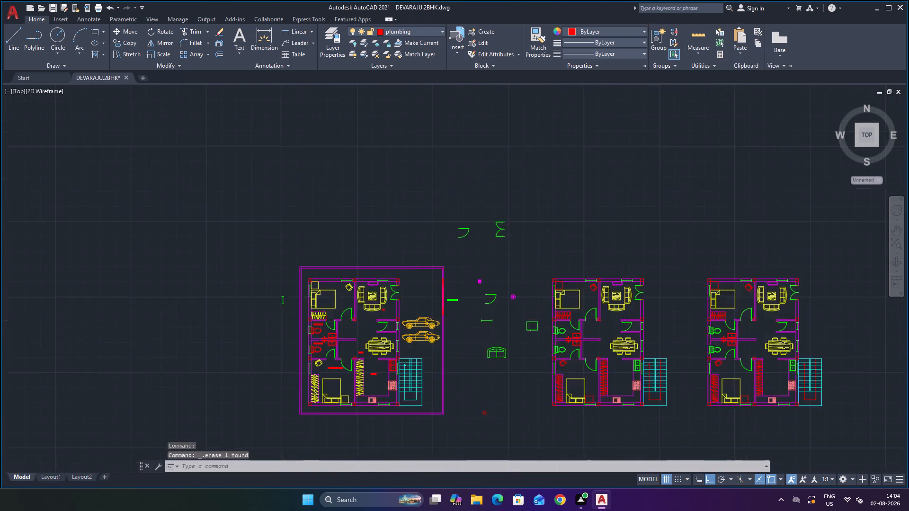
pyautogui.scroll(2, 384, 361)
pyautogui.click(339, 420)
pyautogui.press('Delete')
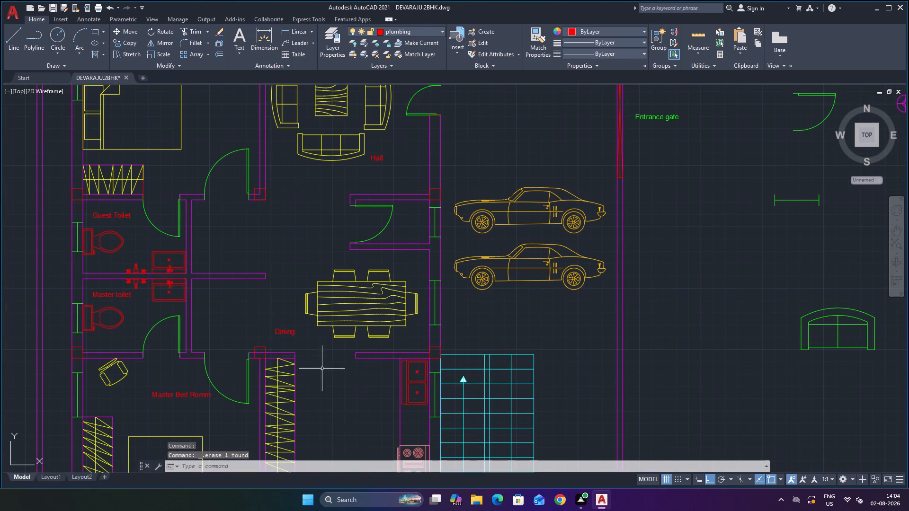
pyautogui.click(276, 334)
pyautogui.press('Delete')
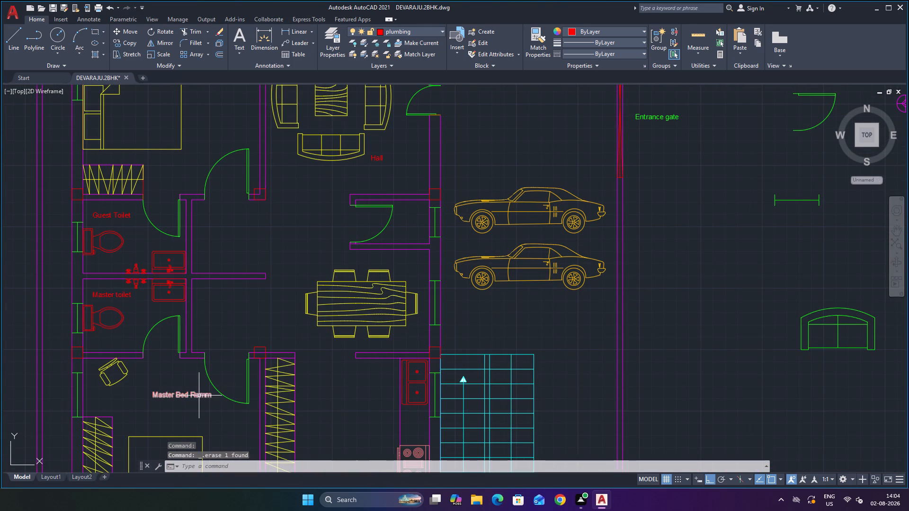
pyautogui.click(199, 395)
pyautogui.press('Delete')
pyautogui.scroll(-3, 236, 336)
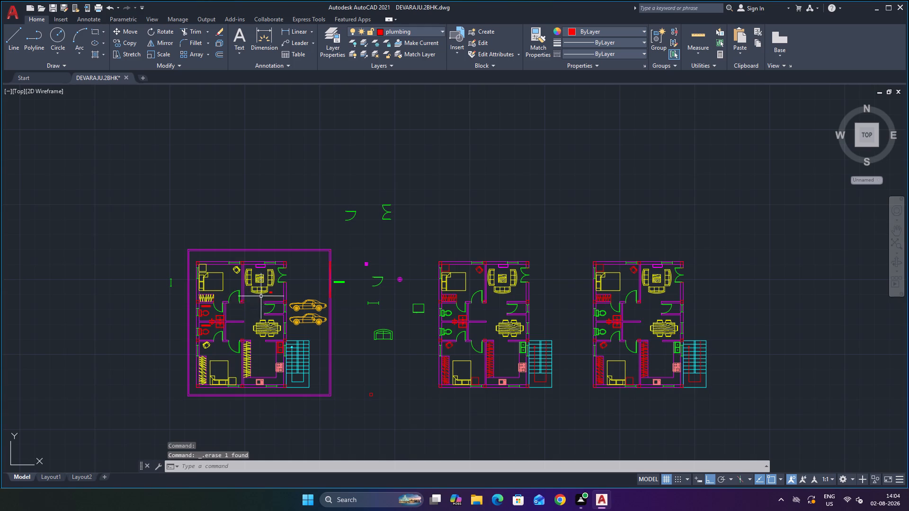
pyautogui.scroll(2, 274, 289)
pyautogui.click(266, 302)
pyautogui.press('Delete')
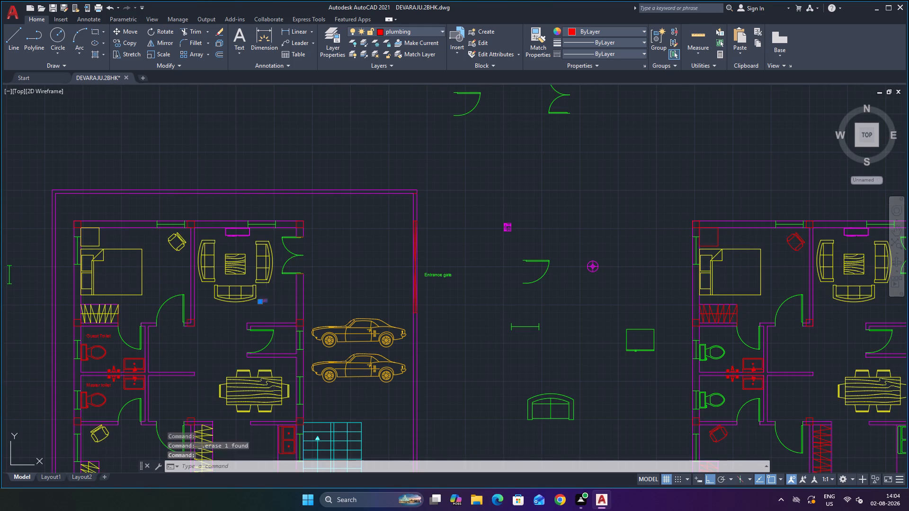
# Save the floor plan drawing.
pyautogui.scroll(-2, 346, 282)
pyautogui.scroll(2, 302, 383)
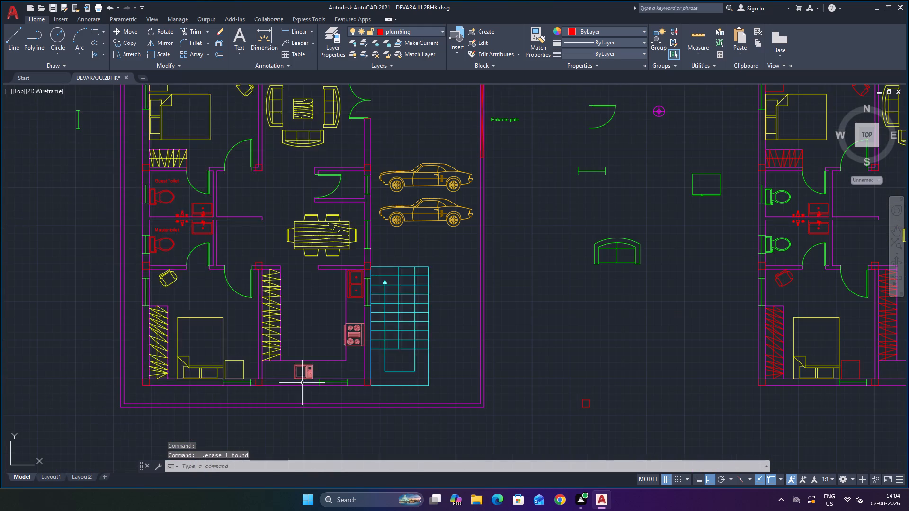
pyautogui.scroll(-1, 360, 318)
pyautogui.scroll(-1, 205, 278)
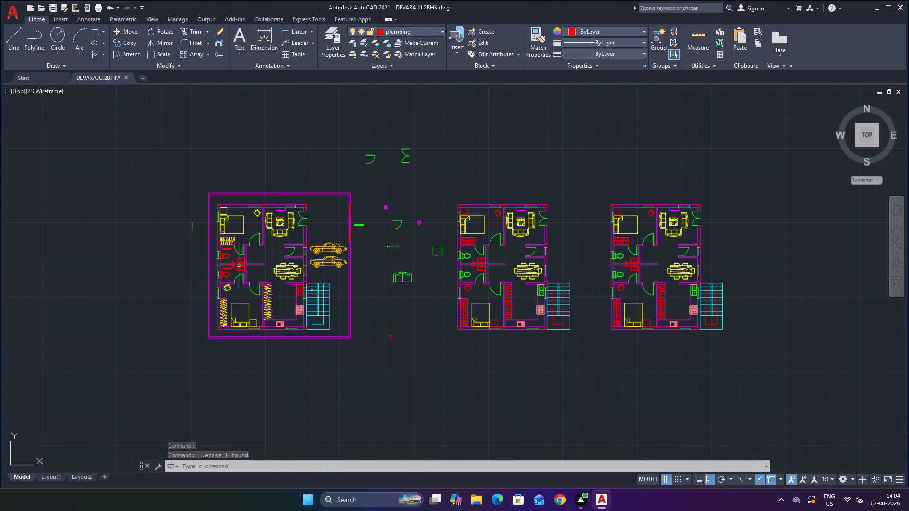
pyautogui.scroll(2, 240, 197)
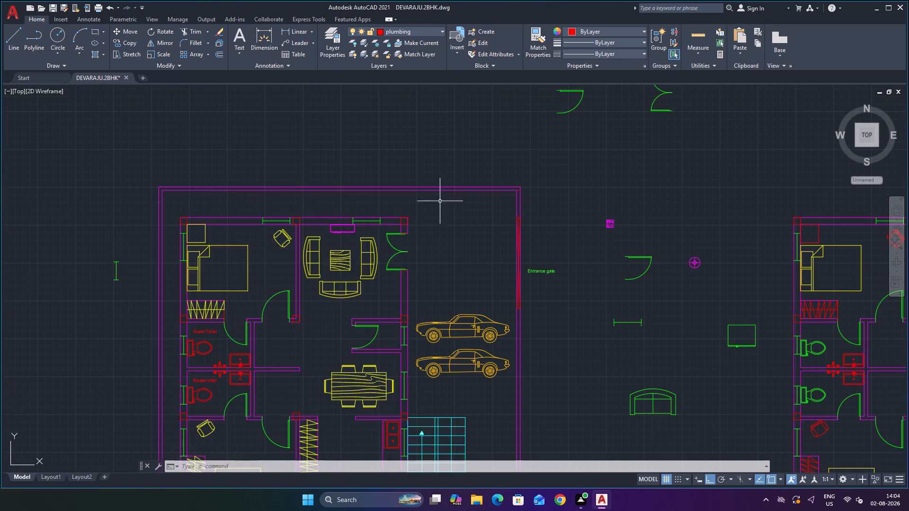
pyautogui.scroll(-1, 465, 194)
pyautogui.hotkey('ctrl', 's')
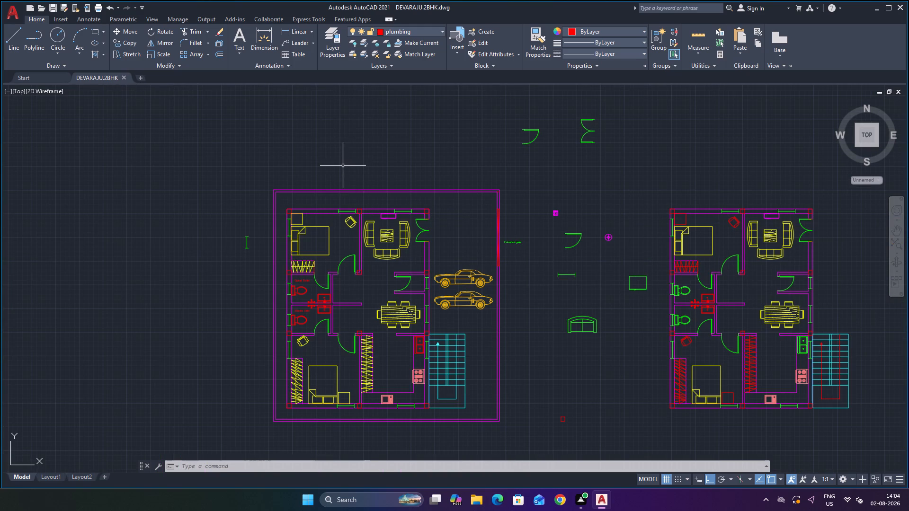
pyautogui.hotkey('ctrl', 's')
pyautogui.hotkey('ctrl', 's')
pyautogui.hotkey('ctrl', 's')
pyautogui.scroll(1, 333, 311)
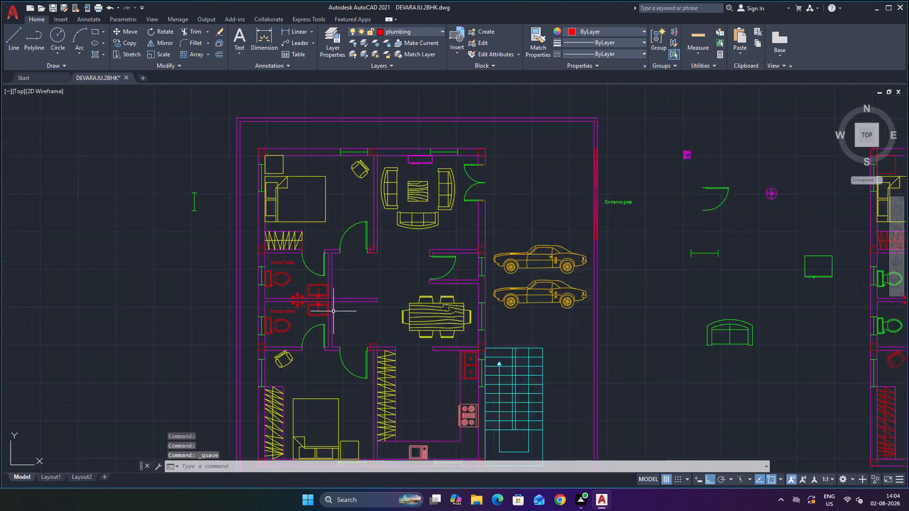
# Delete the Master toilet and Guest Toilet labels from the floor plan inside the compound wall.
pyautogui.scroll(2, 333, 311)
pyautogui.click(214, 309)
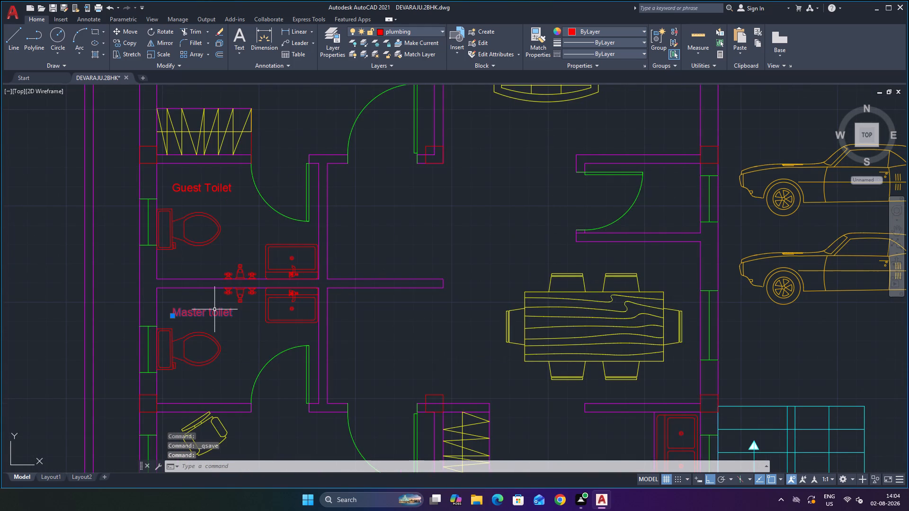
pyautogui.press('Delete')
pyautogui.click(200, 190)
pyautogui.press('Delete')
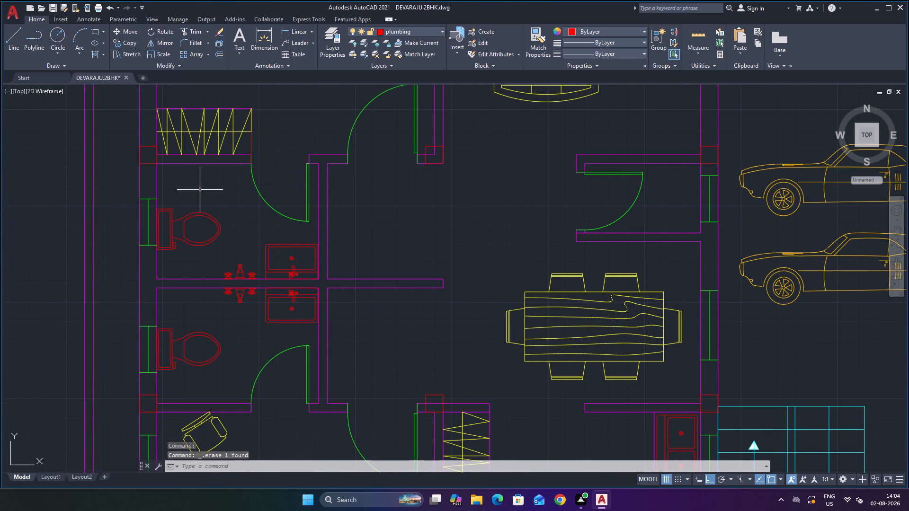
# Place a multiline text frame beside the bed in the guest bedroom and enlarge it toward the door and hall wall.
pyautogui.scroll(-3, 321, 325)
pyautogui.scroll(1, 490, 266)
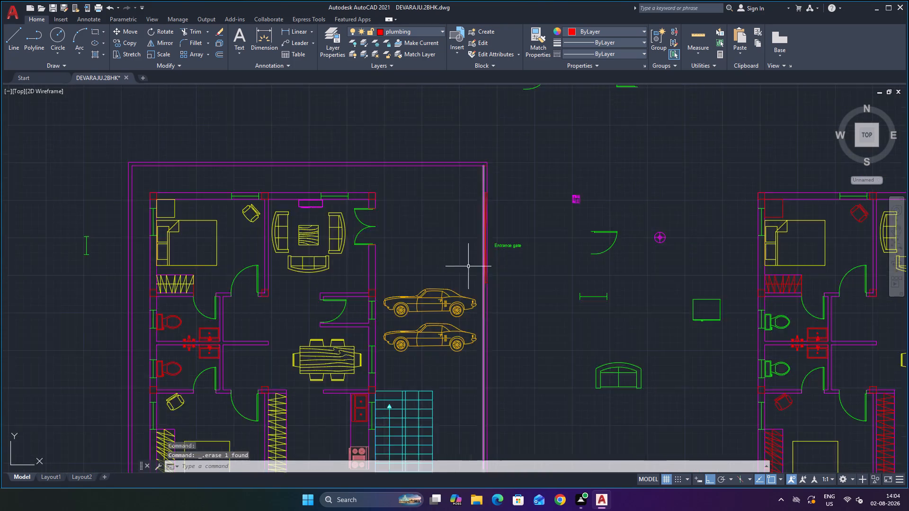
pyautogui.scroll(1, 468, 266)
pyautogui.scroll(-2, 452, 262)
pyautogui.scroll(2, 309, 255)
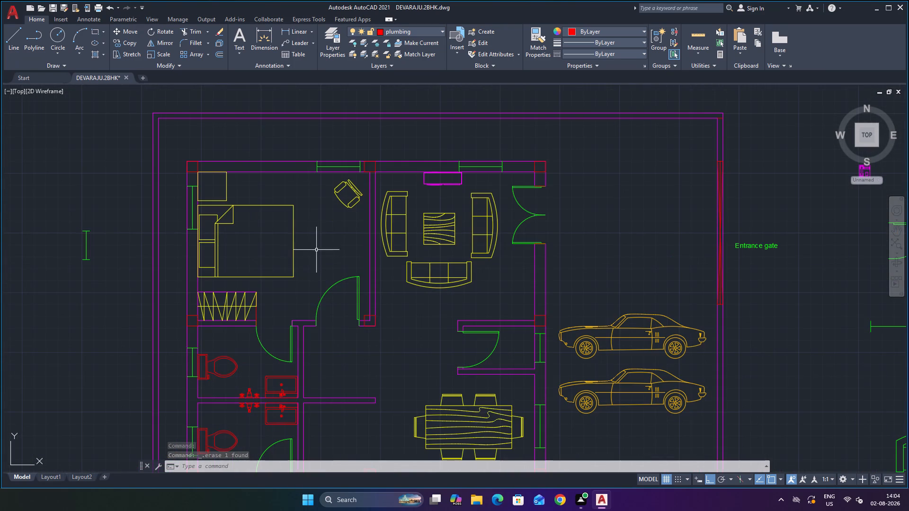
pyautogui.scroll(1, 317, 239)
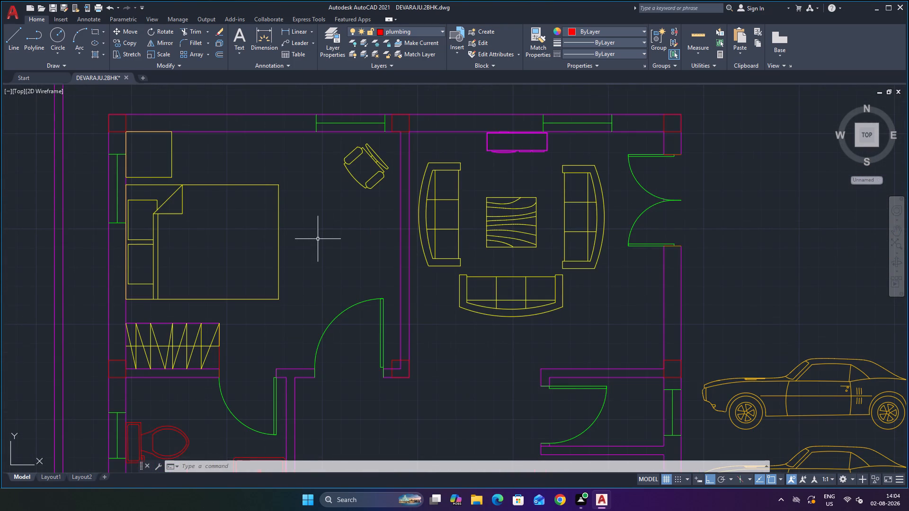
pyautogui.press('Escape')
pyautogui.click(96, 18)
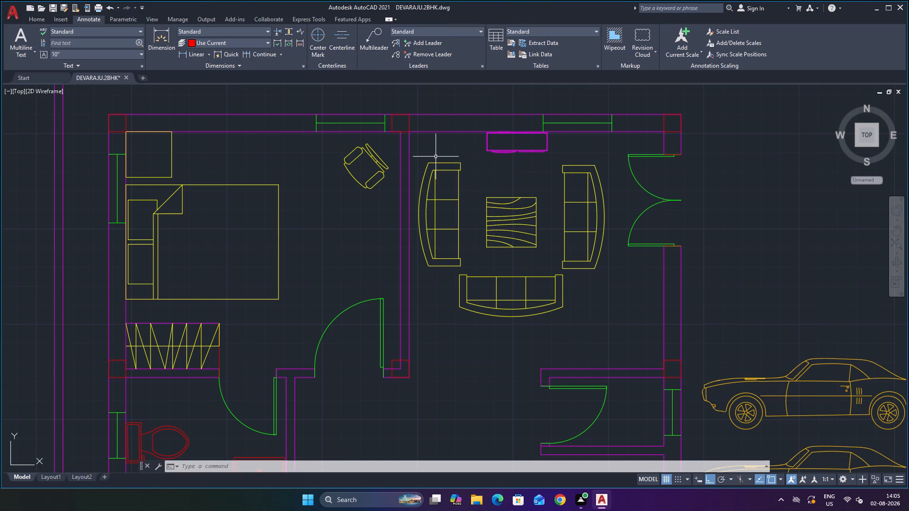
pyautogui.click(33, 53)
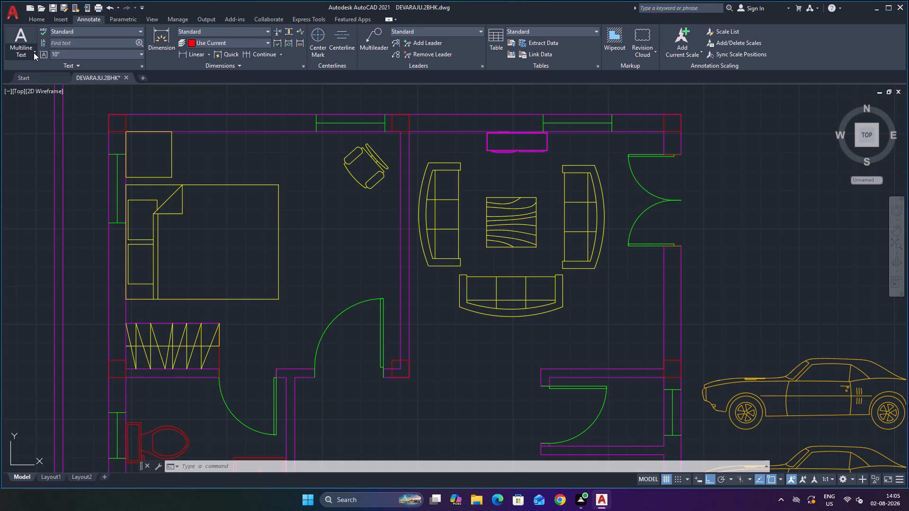
pyautogui.click(34, 53)
pyautogui.click(20, 35)
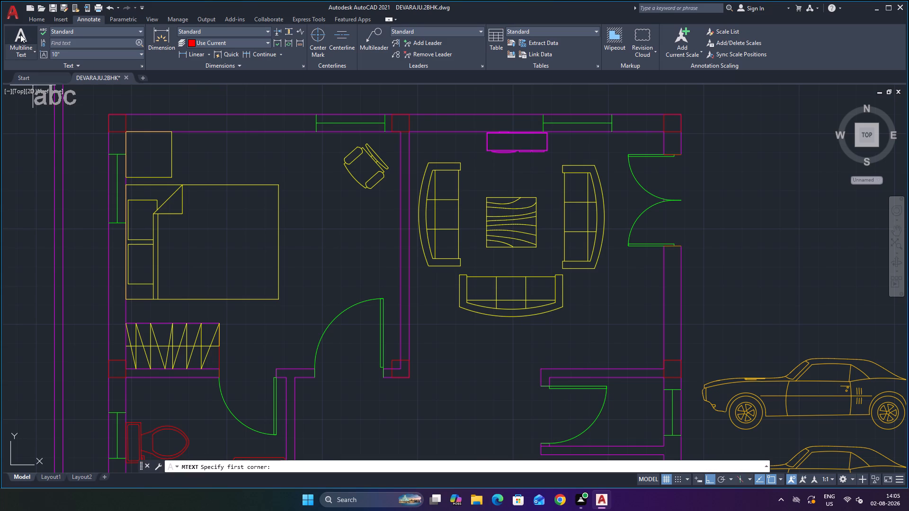
pyautogui.click(313, 217)
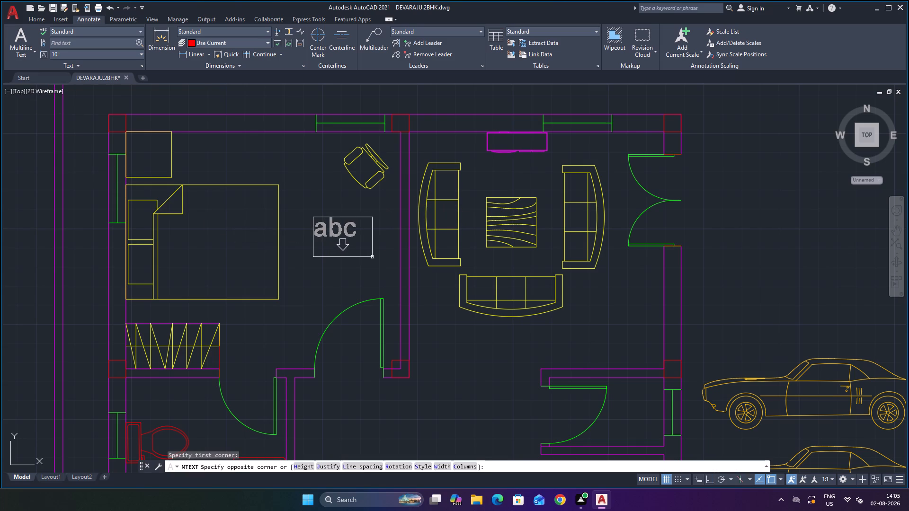
pyautogui.click(376, 256)
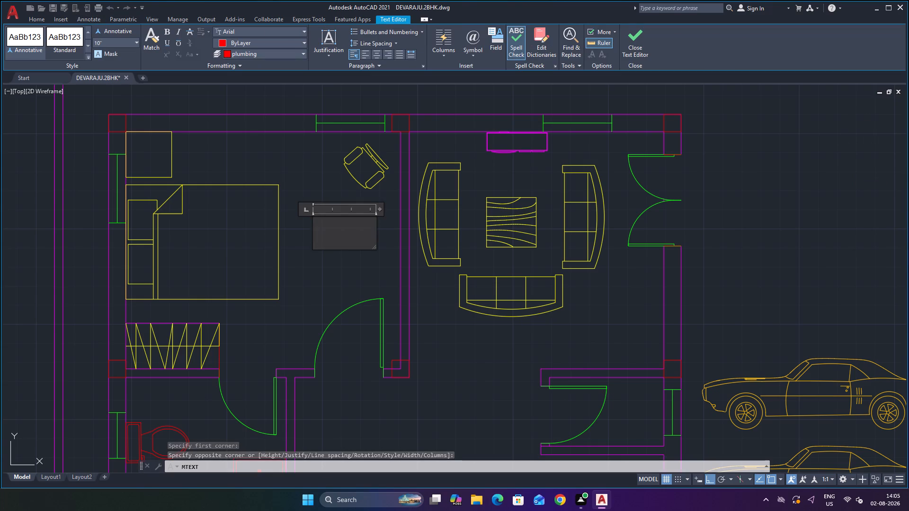
pyautogui.write('gu')
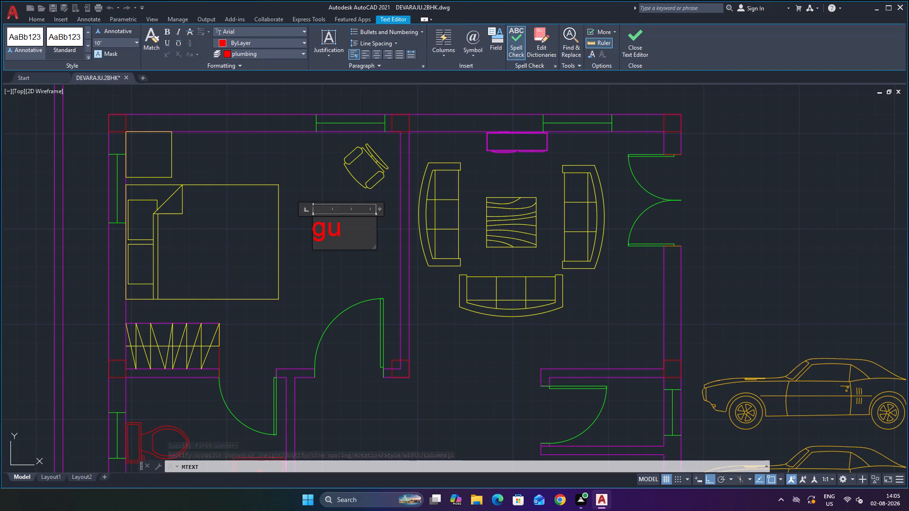
pyautogui.press('BackSpace')
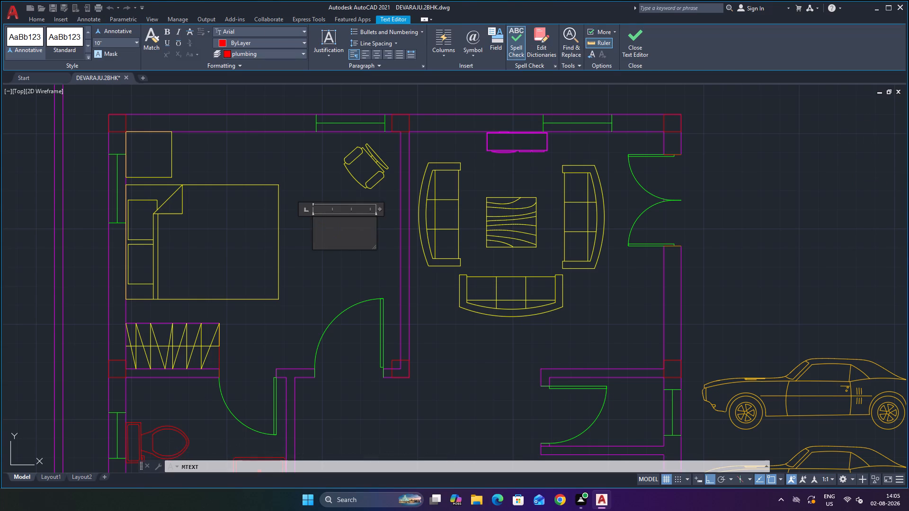
pyautogui.scroll(-4, 370, 236)
pyautogui.scroll(2, 380, 235)
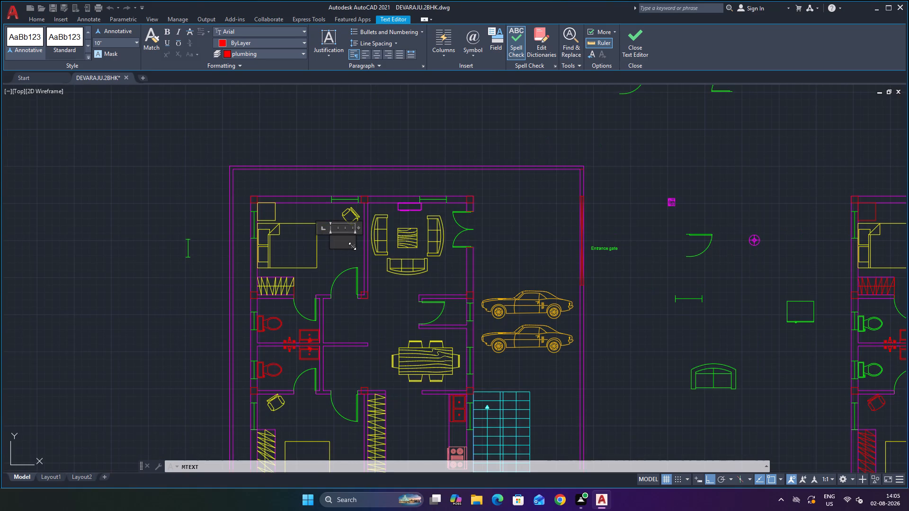
pyautogui.moveTo(353, 247); pyautogui.dragTo(361, 264)
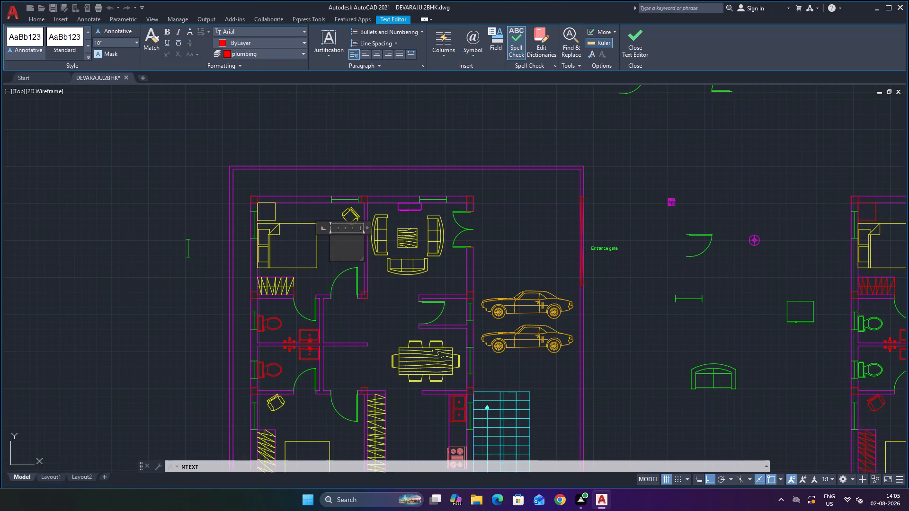
# Enter GUEST ROOM in capitals on two lines as the guest bedroom's label.
pyautogui.press('g')
pyautogui.press('BackSpace')
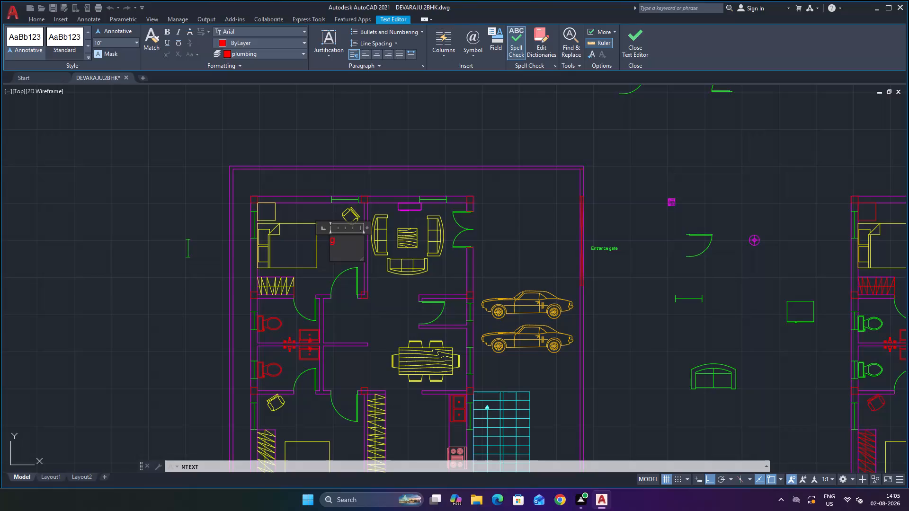
pyautogui.press('BackSpace')
pyautogui.press('g')
pyautogui.press('BackSpace')
pyautogui.press('g')
pyautogui.press('BackSpace')
pyautogui.press('g')
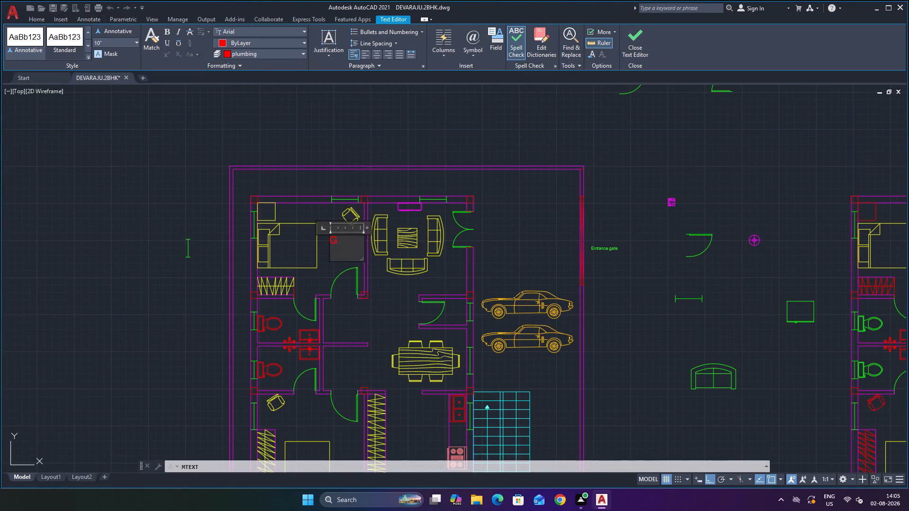
pyautogui.press('u')
pyautogui.write('EST')
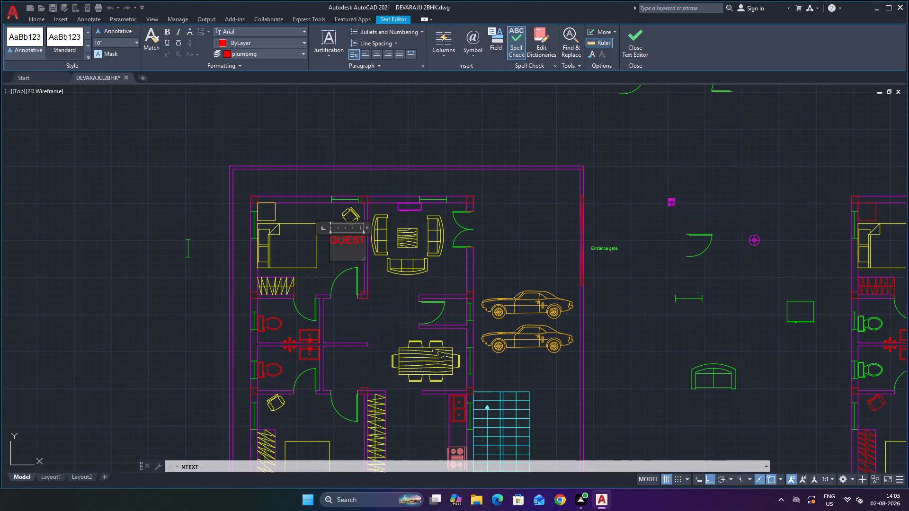
pyautogui.press('Return')
pyautogui.write('ROOM')
pyautogui.click(502, 220)
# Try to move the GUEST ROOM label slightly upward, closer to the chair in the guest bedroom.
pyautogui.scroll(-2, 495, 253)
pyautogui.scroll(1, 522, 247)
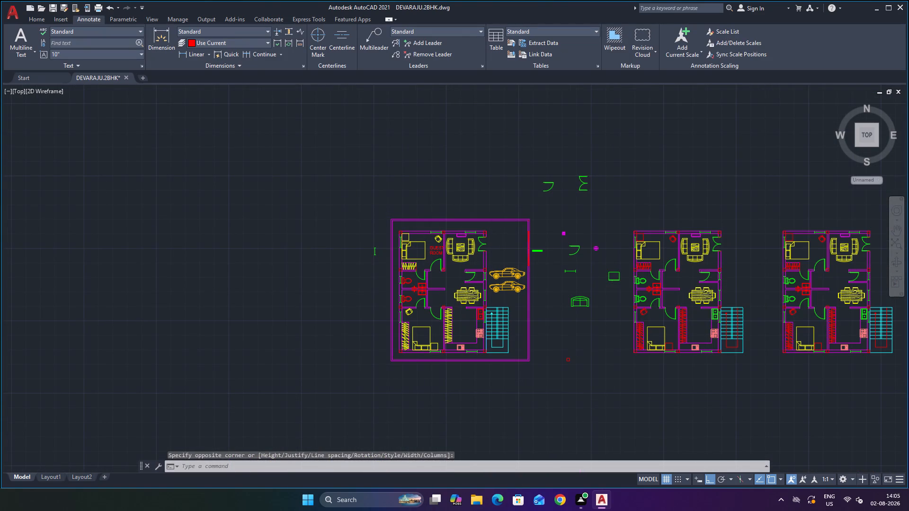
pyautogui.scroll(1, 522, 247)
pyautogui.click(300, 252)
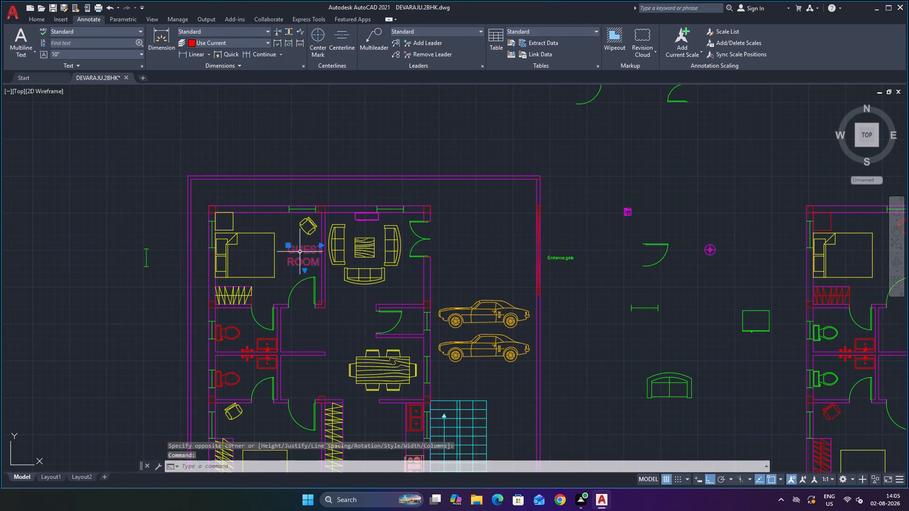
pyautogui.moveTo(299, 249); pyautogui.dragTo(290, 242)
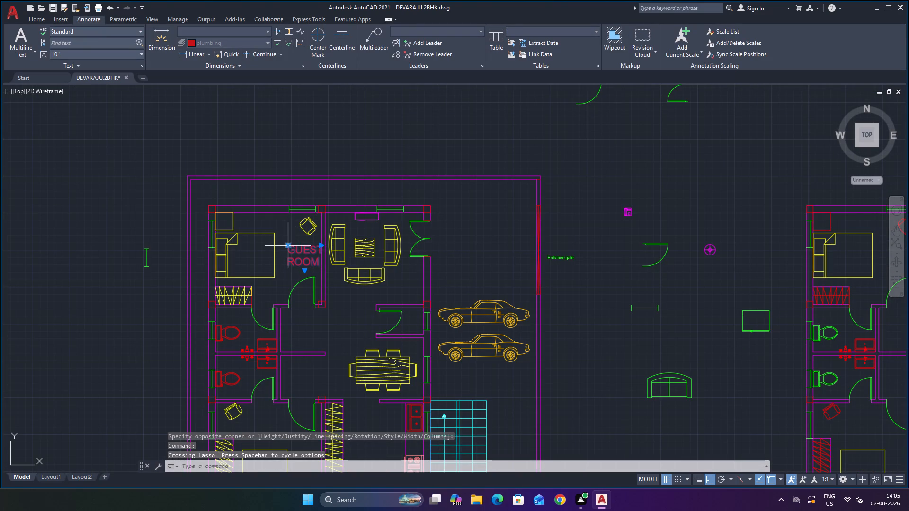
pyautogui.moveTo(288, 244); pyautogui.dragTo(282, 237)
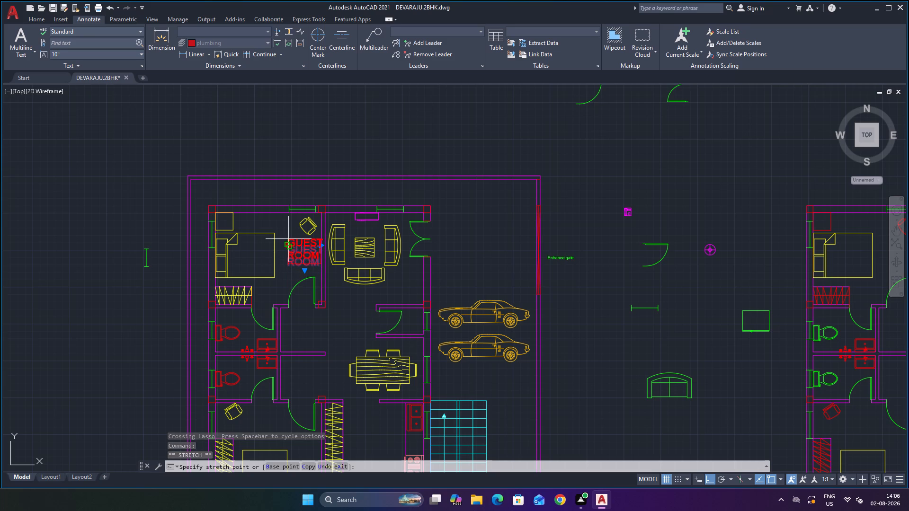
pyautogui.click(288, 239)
# Stretch the lower edge of the GUEST ROOM text frame down by about 2'-10".
pyautogui.click(303, 272)
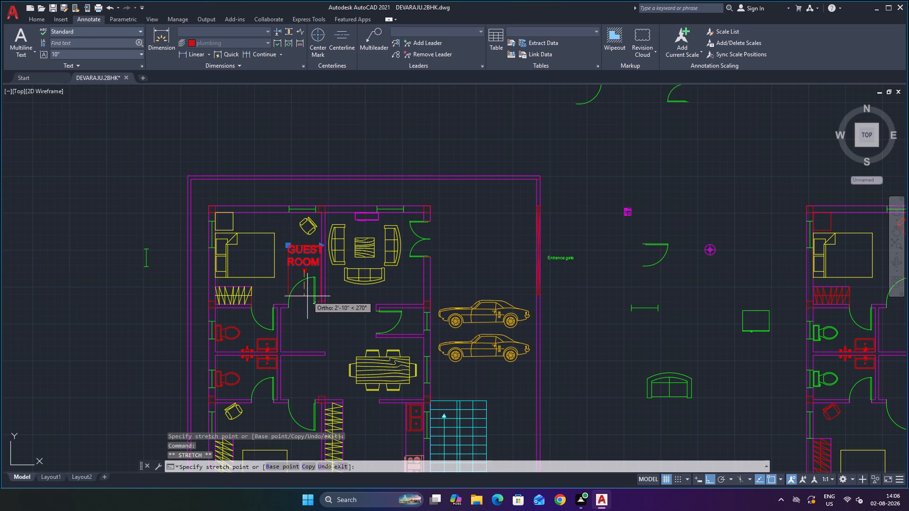
pyautogui.click(307, 297)
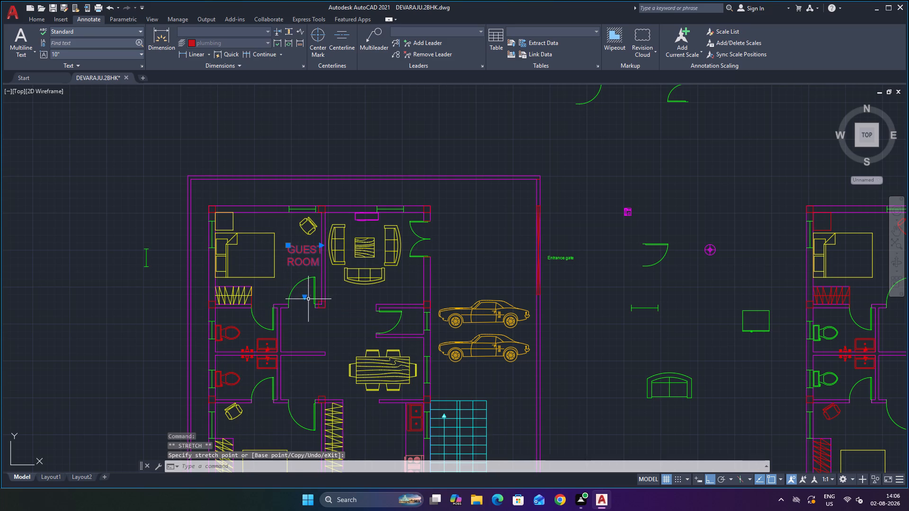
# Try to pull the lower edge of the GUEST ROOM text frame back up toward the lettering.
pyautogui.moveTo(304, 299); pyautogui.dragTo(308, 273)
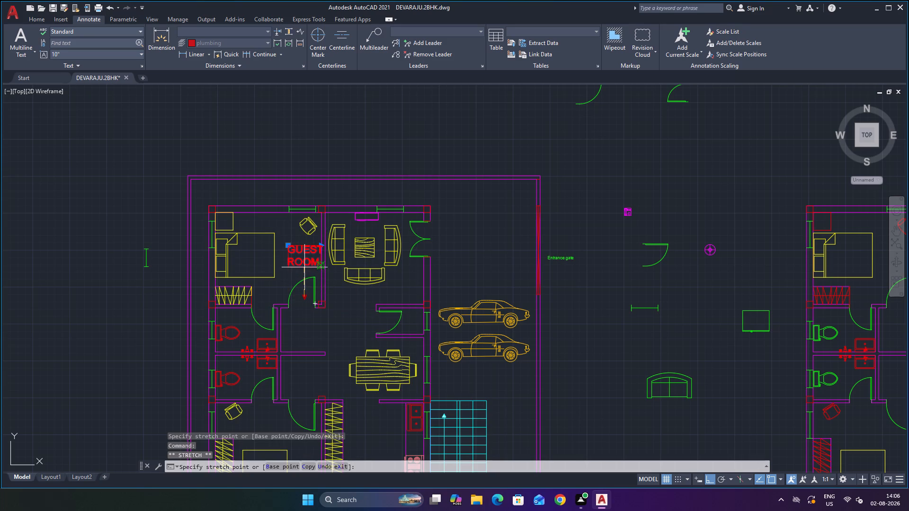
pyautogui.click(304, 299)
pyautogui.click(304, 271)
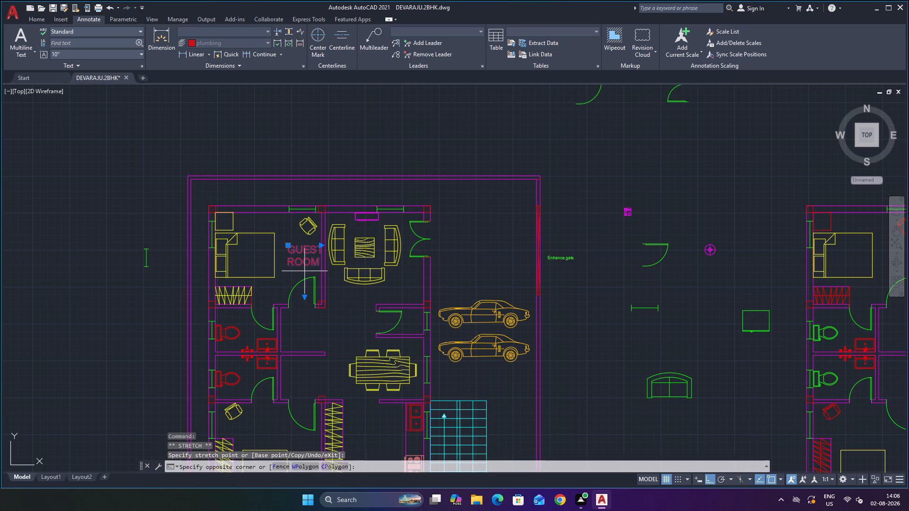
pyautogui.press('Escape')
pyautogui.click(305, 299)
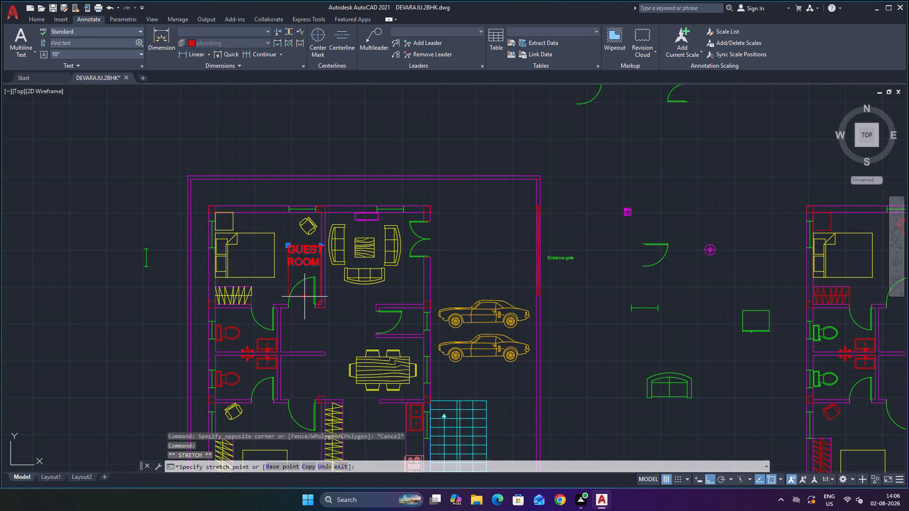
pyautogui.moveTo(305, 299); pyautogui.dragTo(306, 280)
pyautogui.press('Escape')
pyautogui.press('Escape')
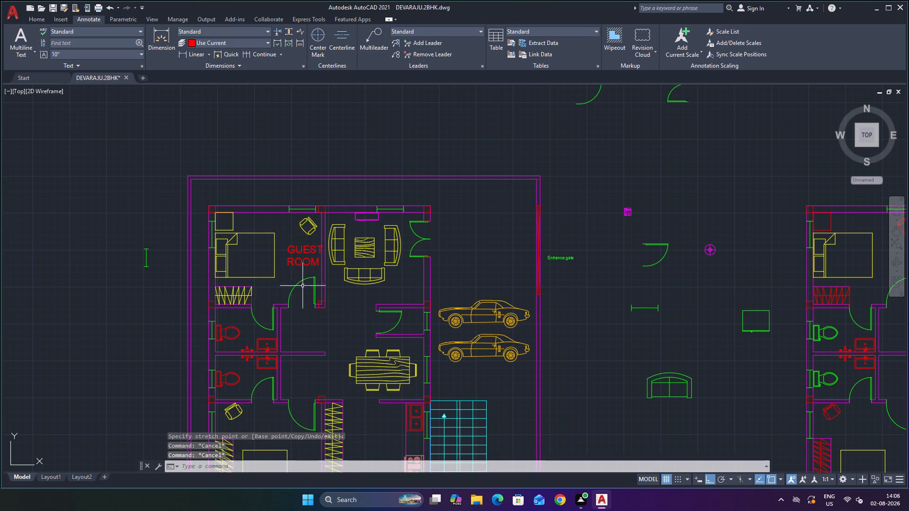
# Pull the lower edge of the GUEST ROOM text frame up by about 2'-8", close beneath the lettering.
pyautogui.click(301, 267)
pyautogui.scroll(2, 330, 289)
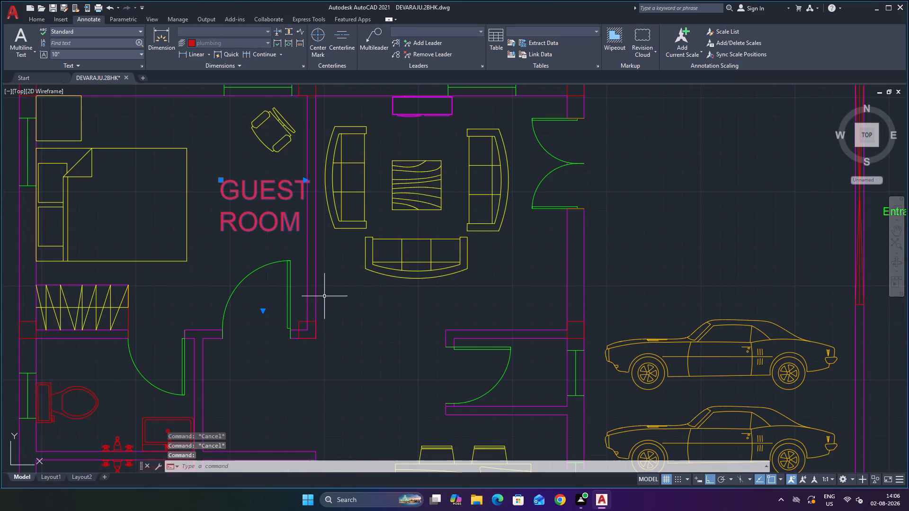
pyautogui.click(261, 311)
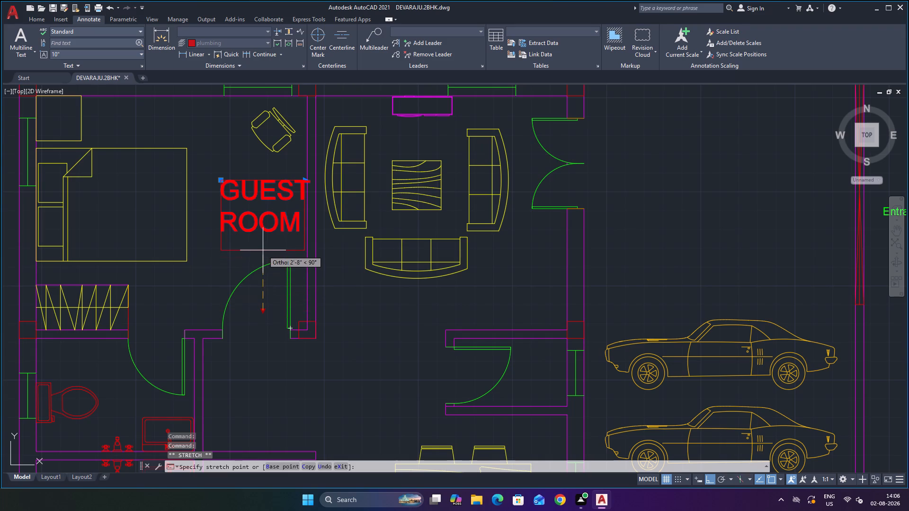
pyautogui.click(265, 246)
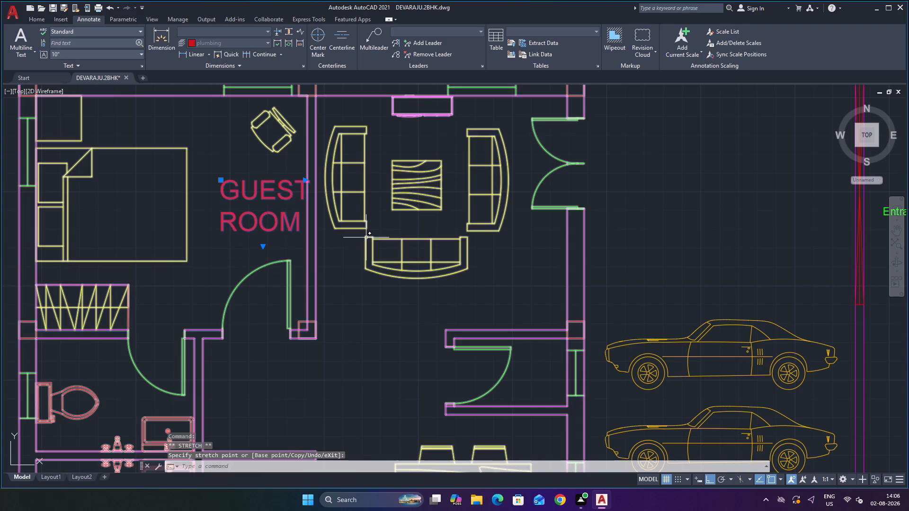
pyautogui.scroll(-1, 366, 238)
pyautogui.scroll(1, 374, 252)
pyautogui.press('Escape')
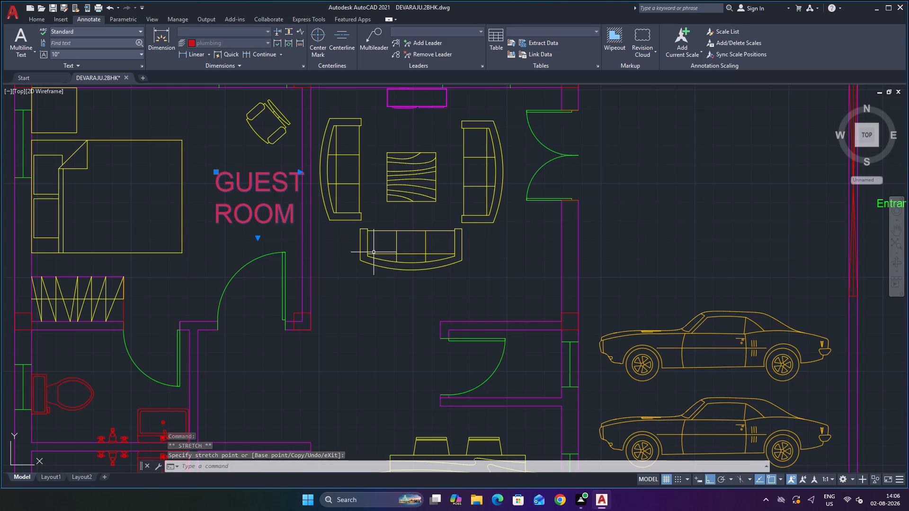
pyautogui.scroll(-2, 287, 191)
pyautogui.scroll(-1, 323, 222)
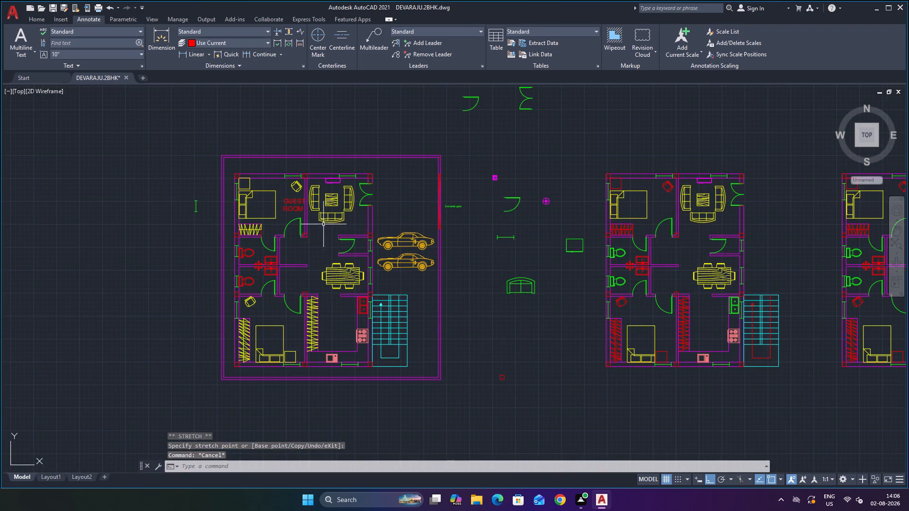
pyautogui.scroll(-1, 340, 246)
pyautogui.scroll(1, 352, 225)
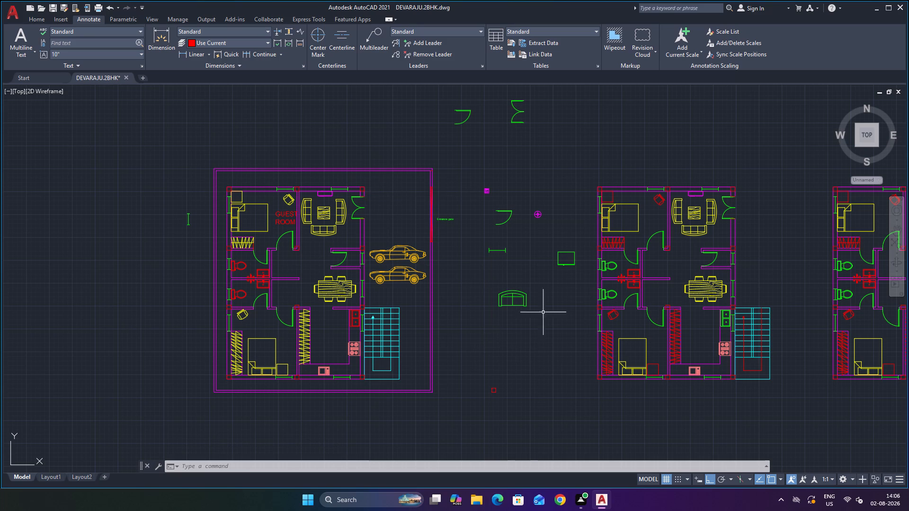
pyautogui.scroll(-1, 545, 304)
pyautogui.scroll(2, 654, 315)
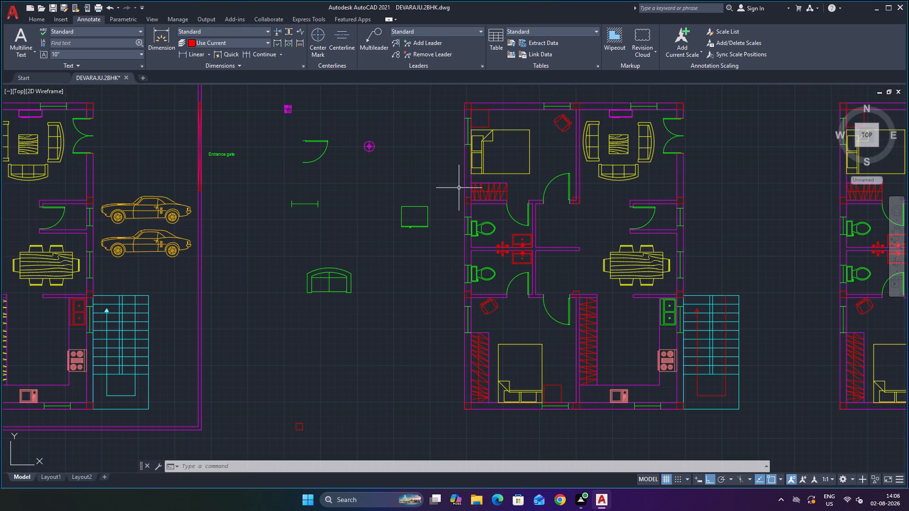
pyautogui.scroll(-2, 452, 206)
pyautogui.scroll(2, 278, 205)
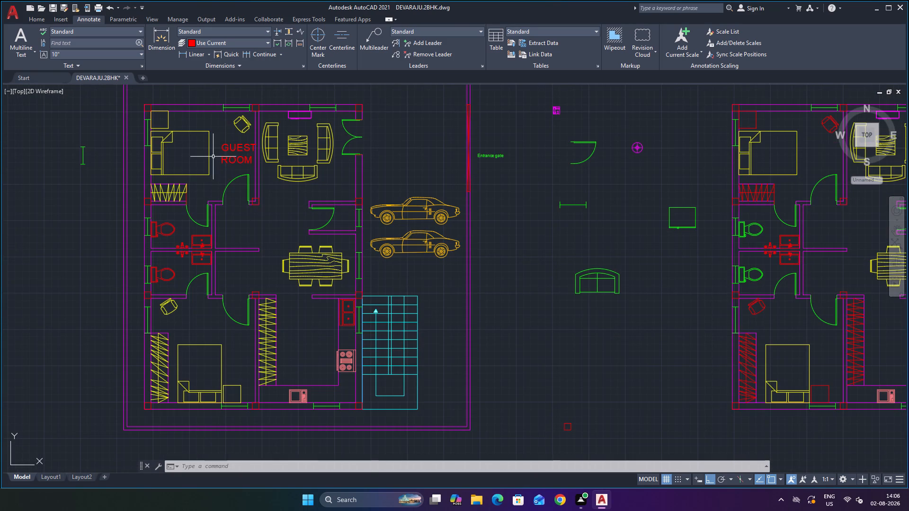
# Copy the GUEST ROOM label, with Ortho off, into the living room, beside the dining table, and into the kitchen and second bedroom.
pyautogui.click(233, 149)
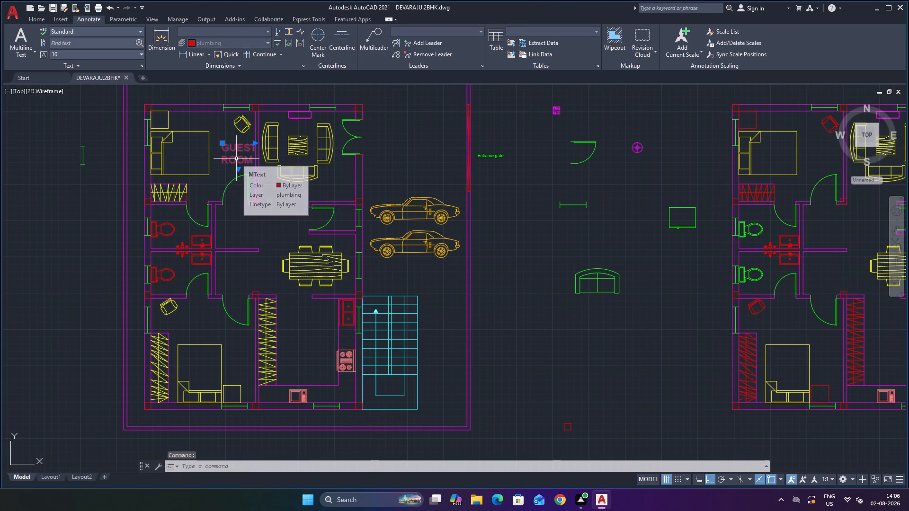
pyautogui.write('CO')
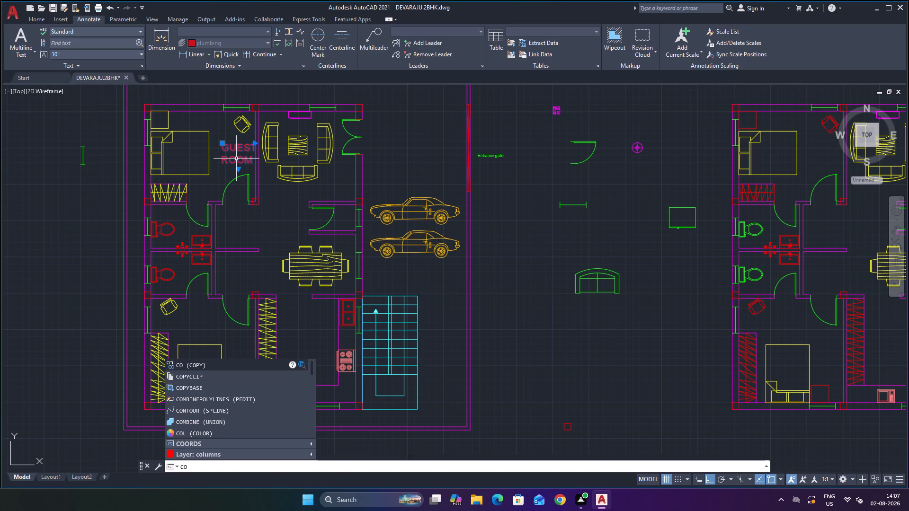
pyautogui.press('Return')
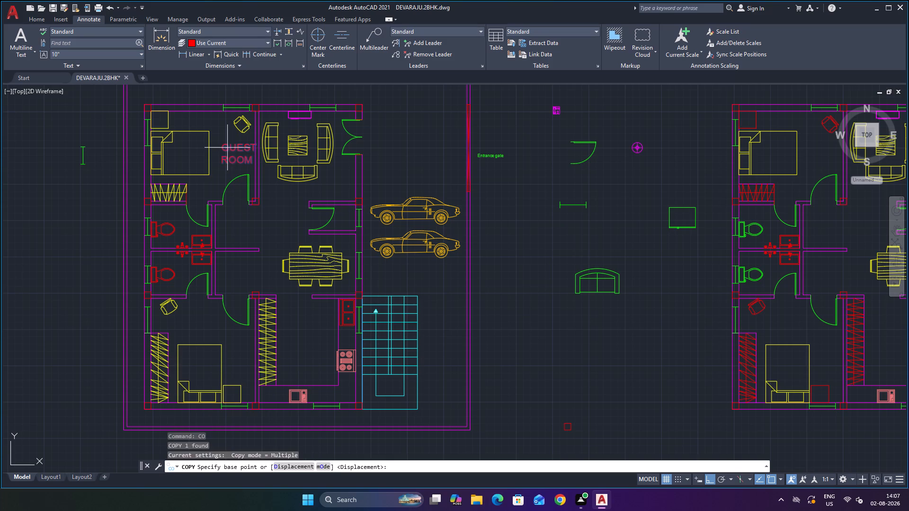
pyautogui.click(226, 147)
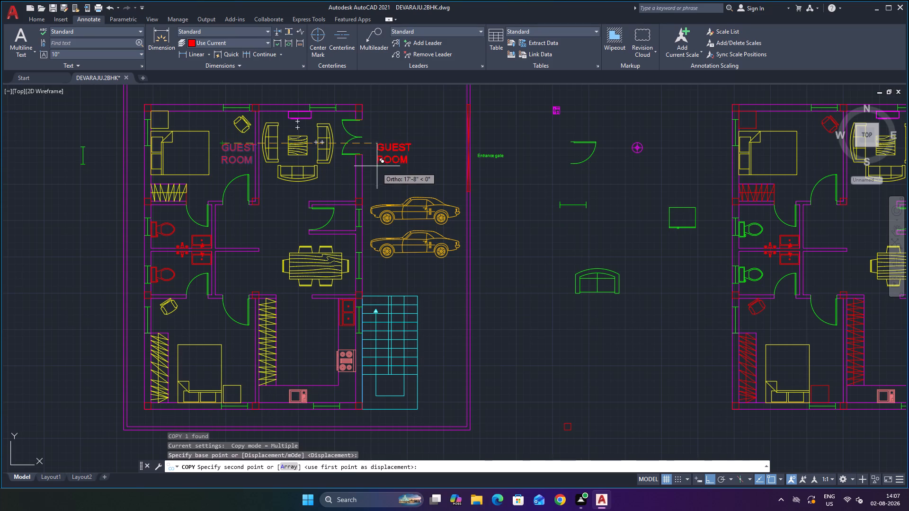
pyautogui.press('F8')
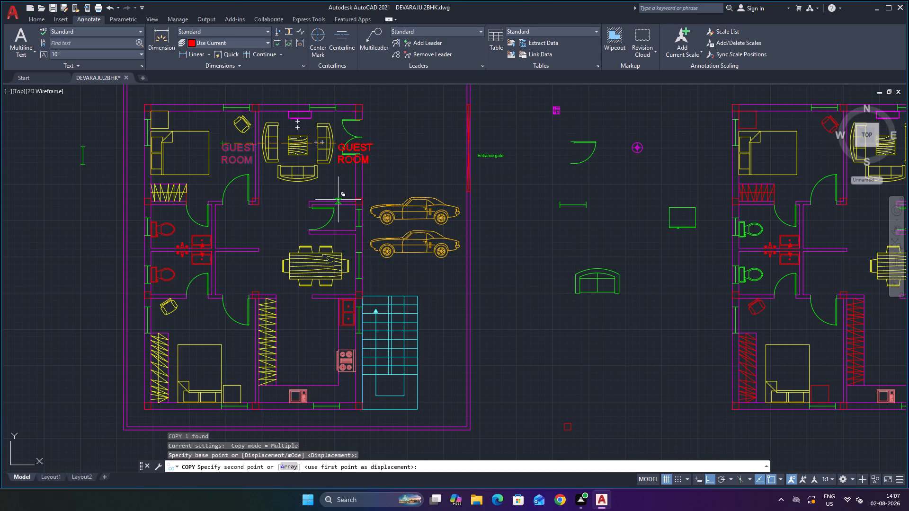
pyautogui.click(321, 170)
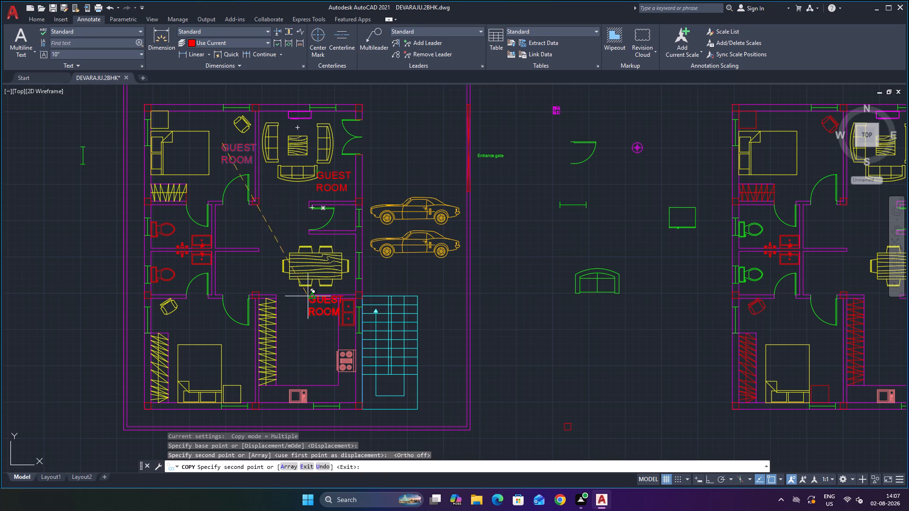
pyautogui.click(257, 271)
pyautogui.click(294, 329)
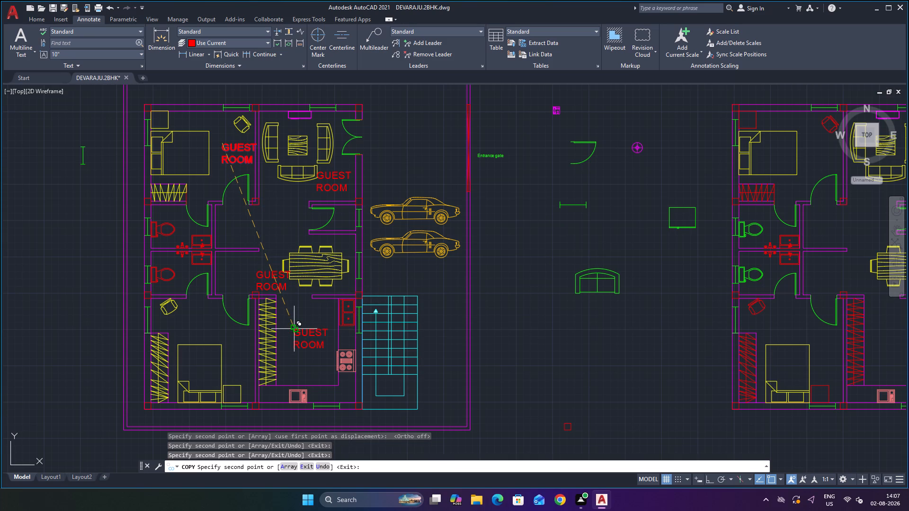
pyautogui.click(188, 316)
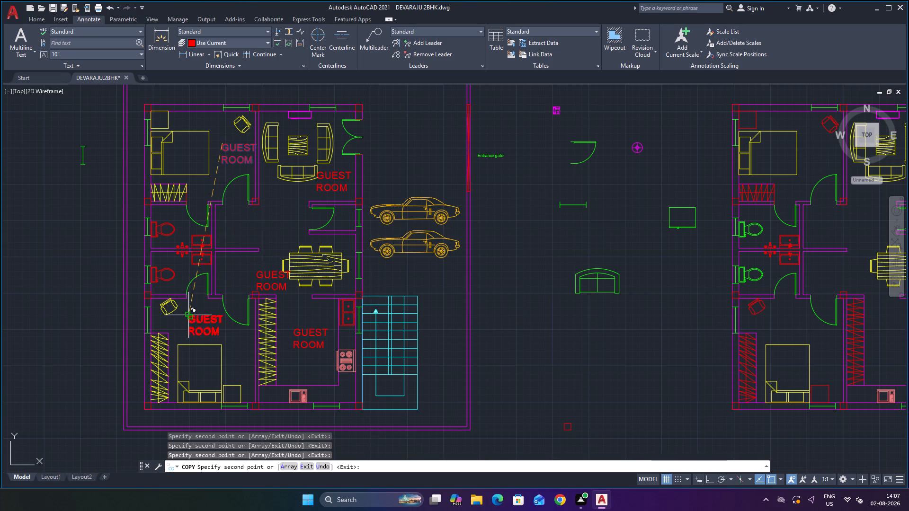
# Place further copies of the GUEST ROOM label in the two toilets.
pyautogui.scroll(2, 165, 220)
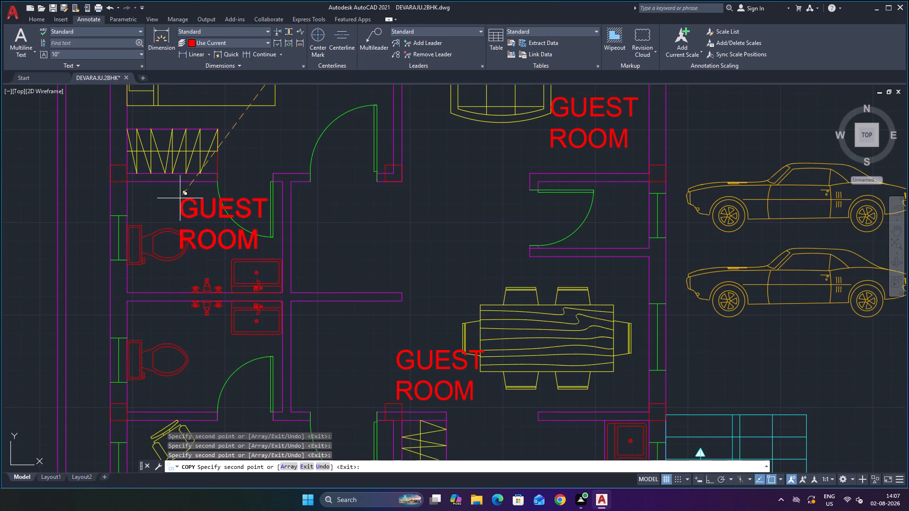
pyautogui.click(142, 185)
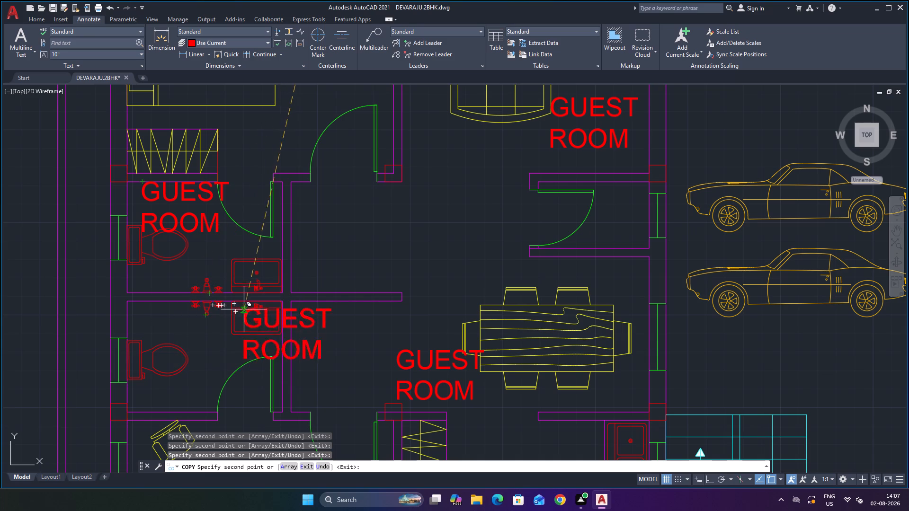
pyautogui.scroll(-1, 169, 317)
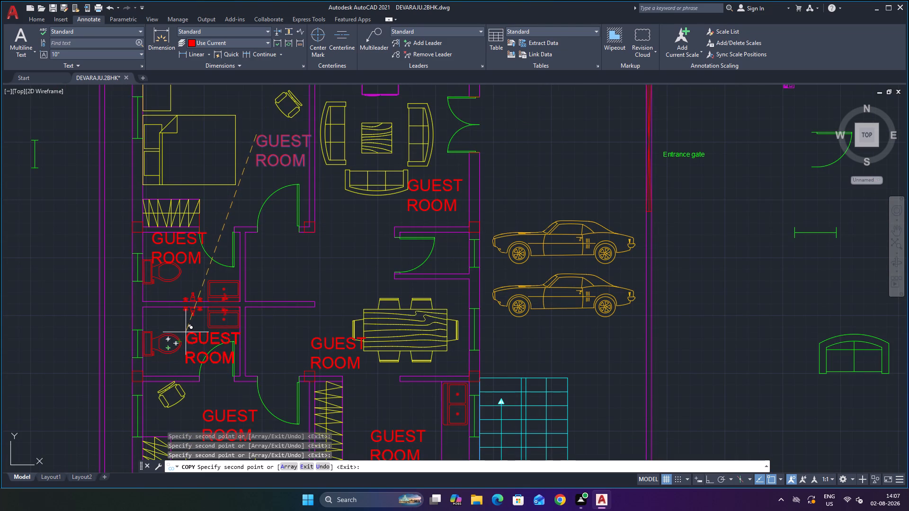
pyautogui.click(186, 331)
# Place the last GUEST ROOM copies outside the main double door and above the Entrance gate label, ending the Copy command.
pyautogui.scroll(-1, 291, 295)
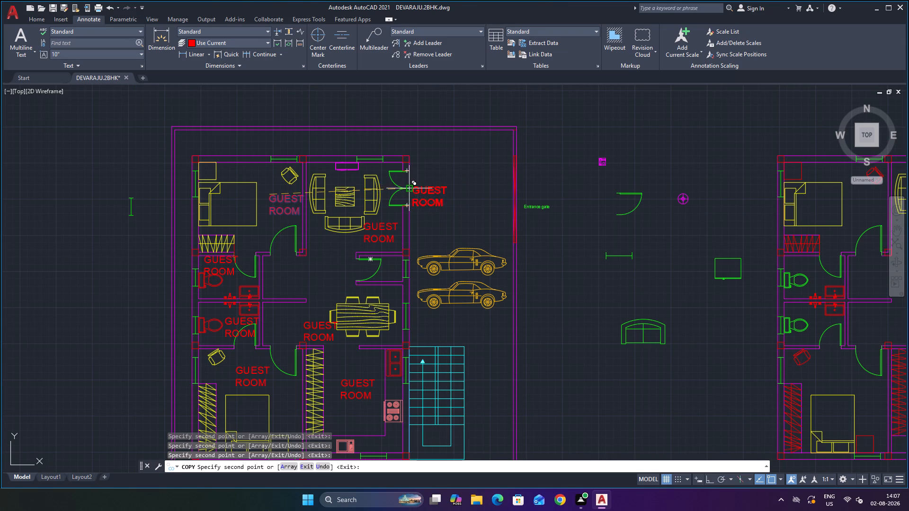
pyautogui.click(413, 179)
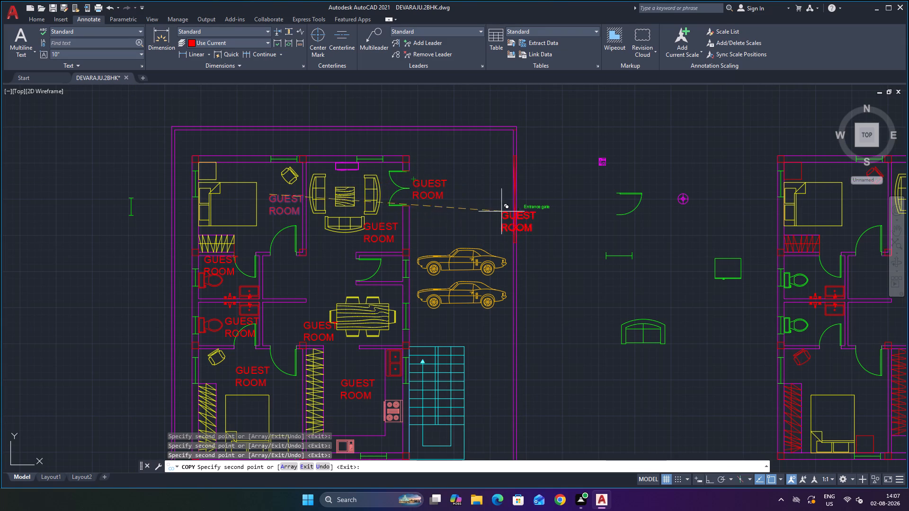
pyautogui.click(524, 180)
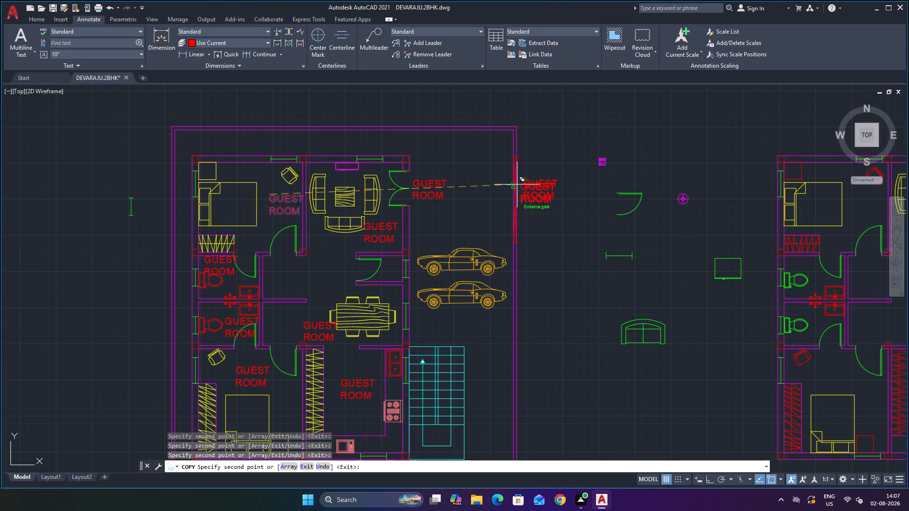
pyautogui.press('Escape')
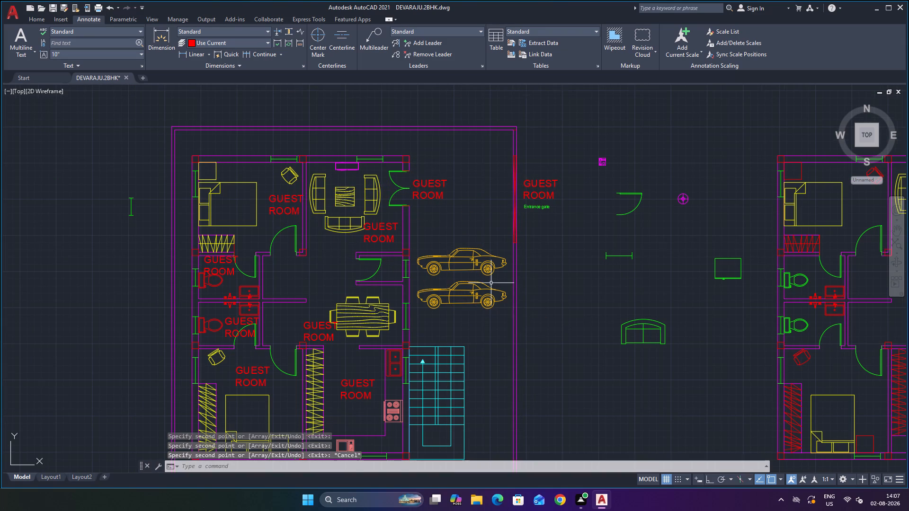
# Replace the text of the GUEST ROOM copy outside the main double door with MD.
pyautogui.scroll(-3, 490, 283)
pyautogui.scroll(2, 512, 273)
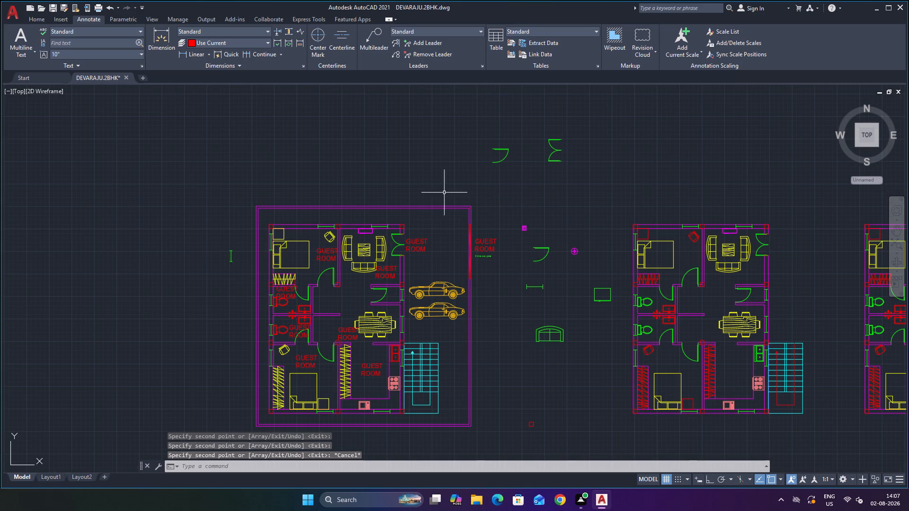
pyautogui.press('Escape')
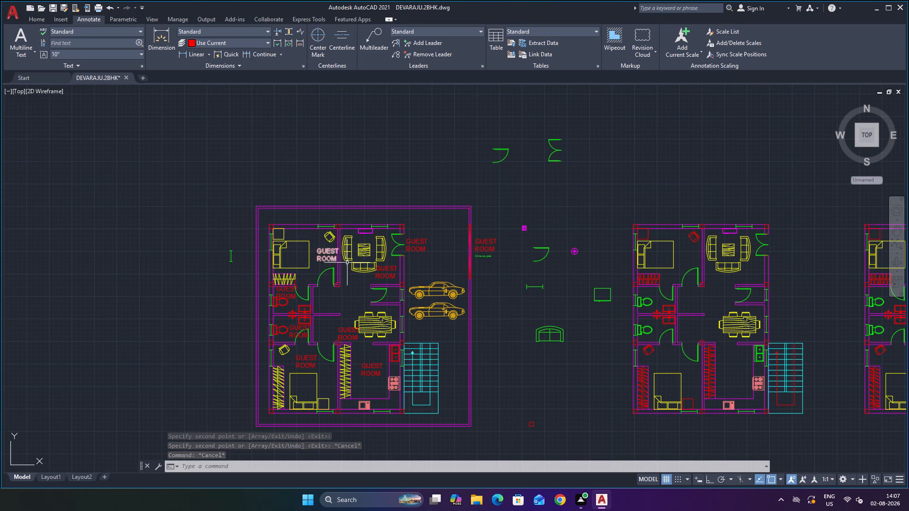
pyautogui.doubleClick(422, 242)
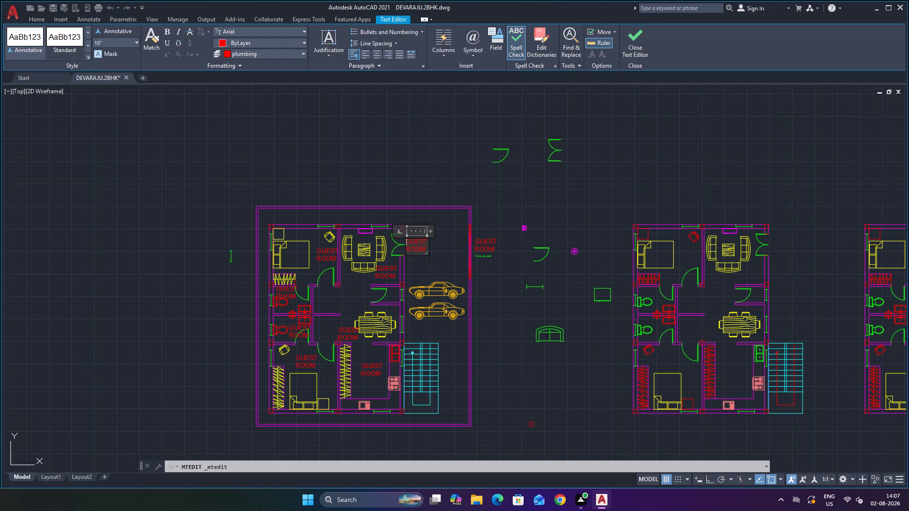
pyautogui.press('Right')
pyautogui.press('Right')
pyautogui.press('Right')
pyautogui.press('Down')
pyautogui.press('Right')
pyautogui.press('BackSpace')
pyautogui.press('BackSpace')
pyautogui.press('BackSpace')
pyautogui.press('BackSpace')
pyautogui.press('BackSpace')
pyautogui.press('BackSpace')
pyautogui.press('BackSpace')
pyautogui.press('BackSpace')
pyautogui.press('BackSpace')
pyautogui.press('BackSpace')
pyautogui.press('BackSpace')
pyautogui.press('BackSpace')
pyautogui.press('BackSpace')
pyautogui.press('BackSpace')
pyautogui.press('BackSpace')
pyautogui.press('BackSpace')
pyautogui.press('BackSpace')
pyautogui.press('BackSpace')
pyautogui.write('MD')
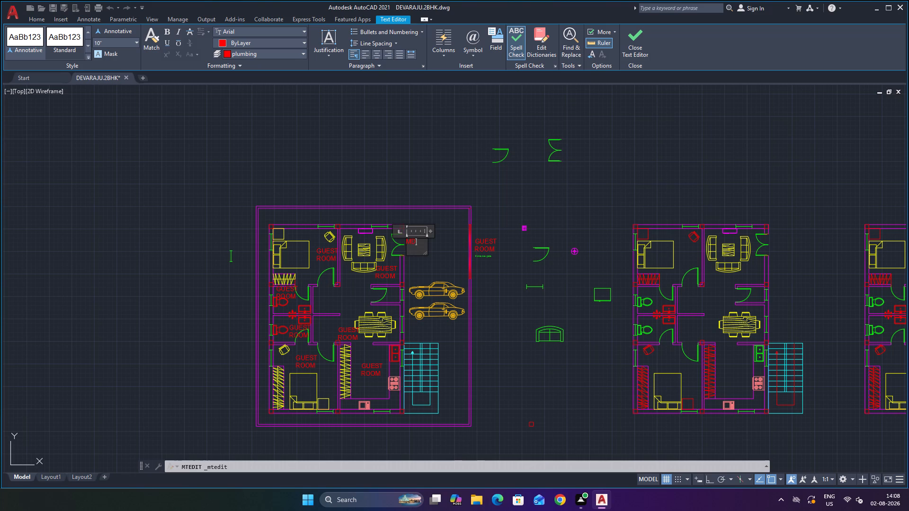
pyautogui.click(457, 173)
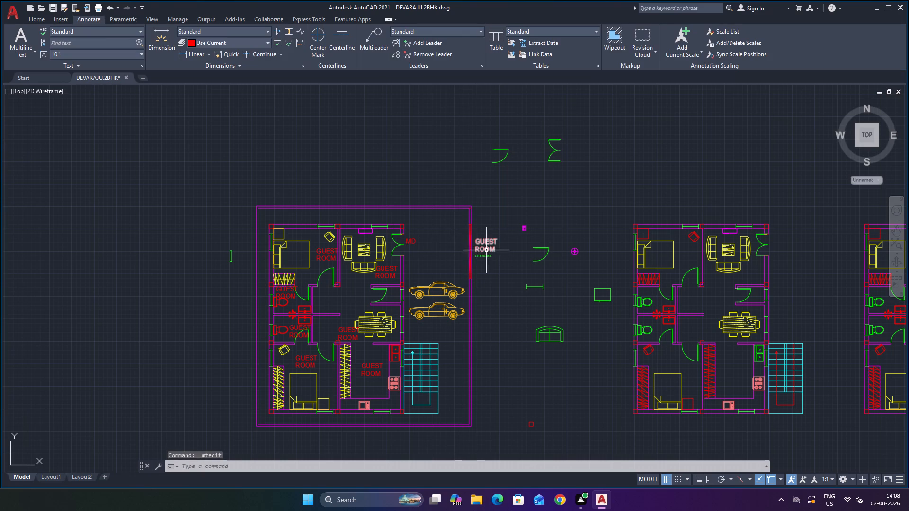
# Replace the text of the GUEST ROOM copy outside the compound gate with Entrance Gate.
pyautogui.click(490, 248)
pyautogui.doubleClick(494, 250)
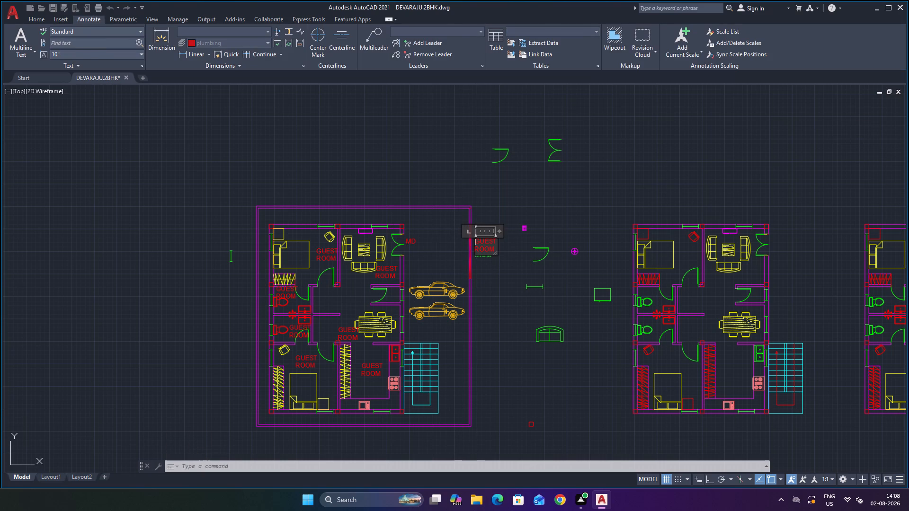
pyautogui.press('Down')
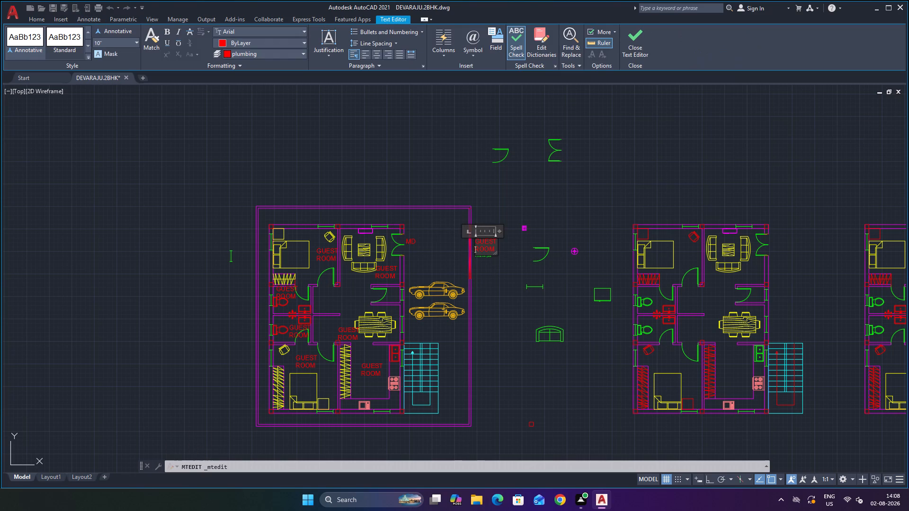
pyautogui.press('Right')
pyautogui.press('Right')
pyautogui.press('Right')
pyautogui.press('Right')
pyautogui.press('Right')
pyautogui.press('Right')
pyautogui.press('Right')
pyautogui.press('Right')
pyautogui.press('Right')
pyautogui.press('Right')
pyautogui.press('Right')
pyautogui.press('Right')
pyautogui.press('Right')
pyautogui.press('Right')
pyautogui.press('Right')
pyautogui.press('Right')
pyautogui.press('BackSpace')
pyautogui.press('BackSpace')
pyautogui.press('BackSpace')
pyautogui.press('BackSpace')
pyautogui.press('BackSpace')
pyautogui.press('BackSpace')
pyautogui.press('BackSpace')
pyautogui.press('BackSpace')
pyautogui.press('BackSpace')
pyautogui.press('BackSpace')
pyautogui.press('BackSpace')
pyautogui.press('BackSpace')
pyautogui.press('BackSpace')
pyautogui.press('BackSpace')
pyautogui.press('BackSpace')
pyautogui.hotkey('shift', 'g')
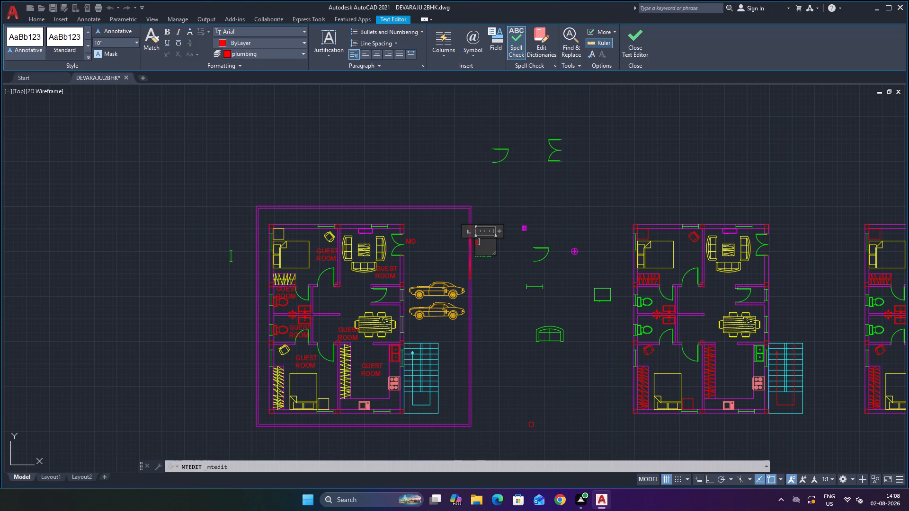
pyautogui.press('BackSpace')
pyautogui.write('GATE')
pyautogui.press('Left')
pyautogui.press('Left')
pyautogui.press('Left')
pyautogui.press('Left')
pyautogui.press('Left')
pyautogui.press('Left')
pyautogui.press('Left')
pyautogui.press('Left')
pyautogui.hotkey('shift', 'e')
pyautogui.press('BackSpace')
pyautogui.press('e')
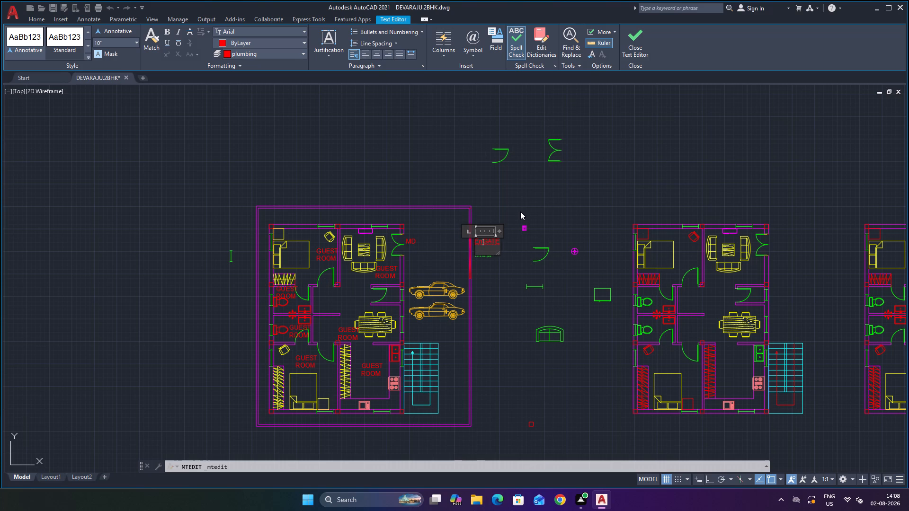
pyautogui.press('n')
pyautogui.press('BackSpace')
pyautogui.write('ntrance')
pyautogui.press('space')
pyautogui.press('Right')
pyautogui.press('Right')
pyautogui.press('Right')
pyautogui.press('Right')
pyautogui.press('BackSpace')
pyautogui.press('BackSpace')
pyautogui.press('BackSpace')
pyautogui.write('ate')
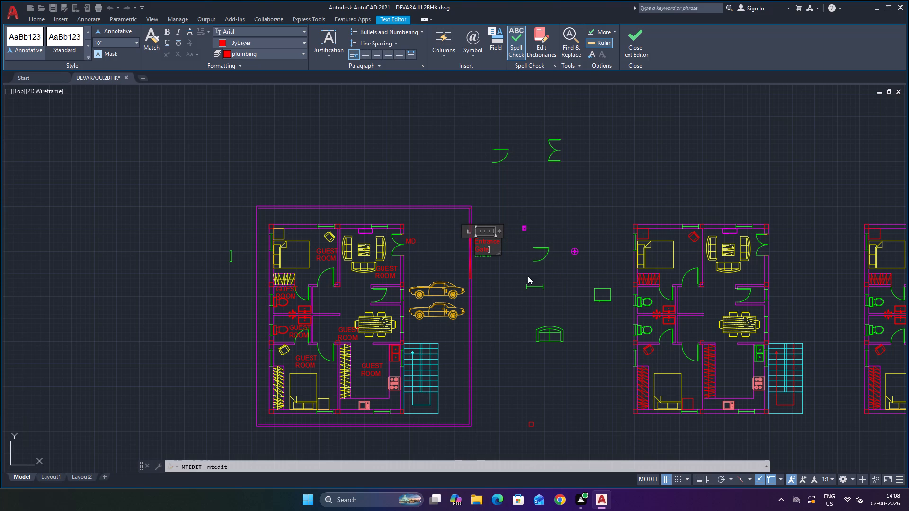
pyautogui.click(504, 278)
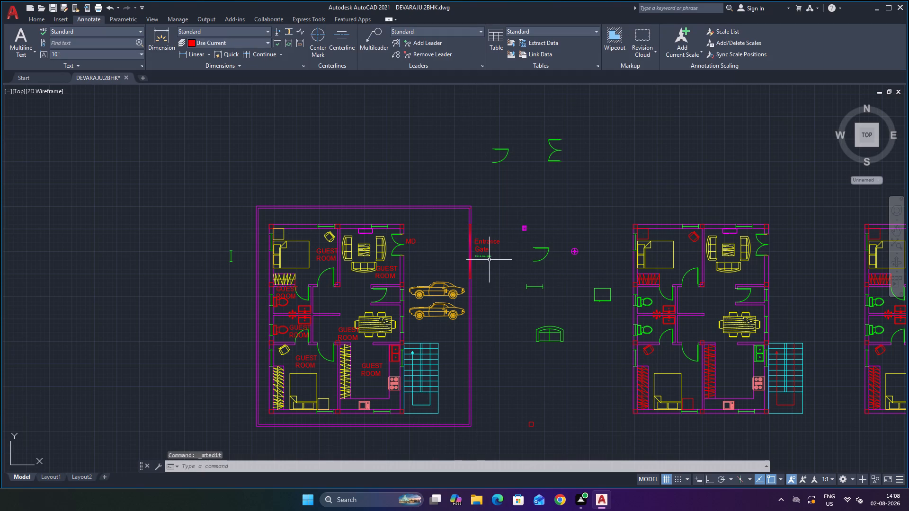
# Delete the small green Entrance gate label beneath the new red Entrance Gate text.
pyautogui.click(488, 256)
pyautogui.press('Delete')
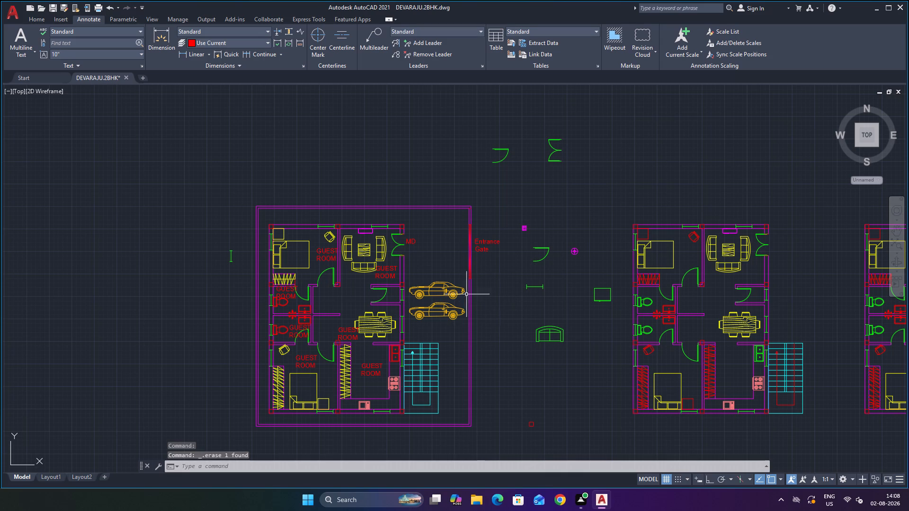
# Replace the text of the GUEST ROOM copy in the living room with Hall.
pyautogui.scroll(1, 293, 294)
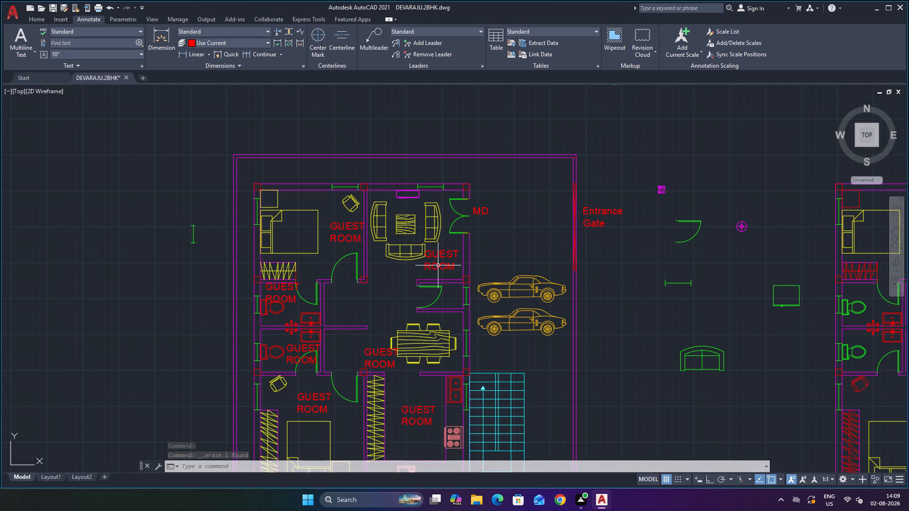
pyautogui.click(442, 257)
pyautogui.doubleClick(447, 261)
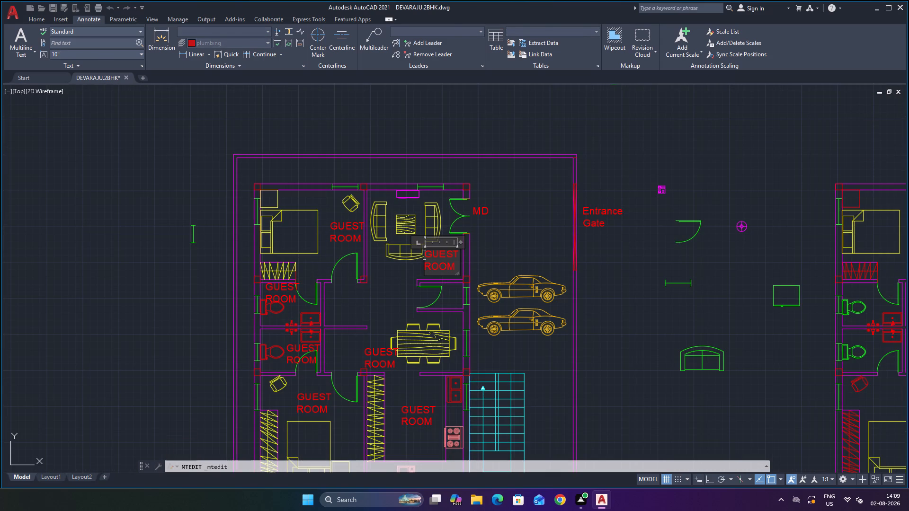
pyautogui.click(457, 267)
pyautogui.press('BackSpace')
pyautogui.press('BackSpace')
pyautogui.press('BackSpace')
pyautogui.press('BackSpace')
pyautogui.press('BackSpace')
pyautogui.press('BackSpace')
pyautogui.press('BackSpace')
pyautogui.press('BackSpace')
pyautogui.press('BackSpace')
pyautogui.press('BackSpace')
pyautogui.press('BackSpace')
pyautogui.press('BackSpace')
pyautogui.press('BackSpace')
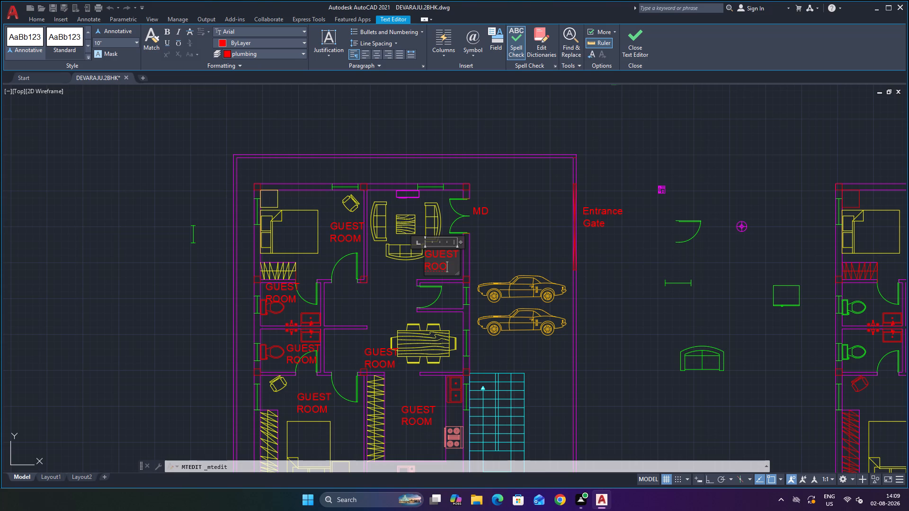
pyautogui.press('h')
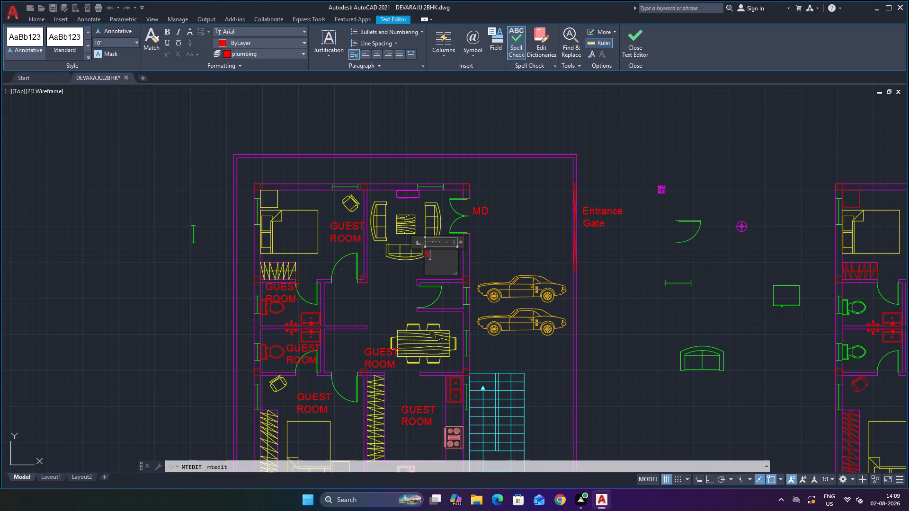
pyautogui.press('j')
pyautogui.press('BackSpace')
pyautogui.press('BackSpace')
pyautogui.press('h')
pyautogui.press('a')
pyautogui.write('all')
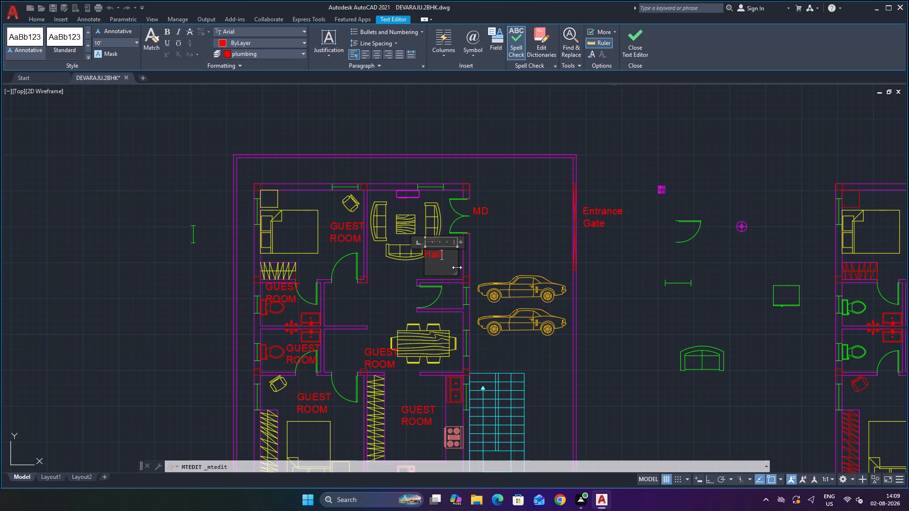
pyautogui.click(496, 253)
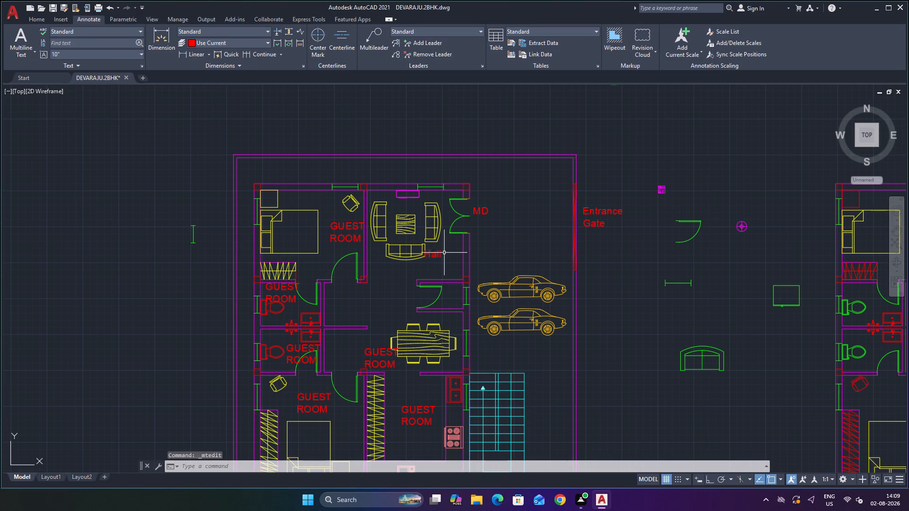
# Move the Hall label about 1'-4" horizontally away from the sofa, towards the living room's outer wall.
pyautogui.click(438, 254)
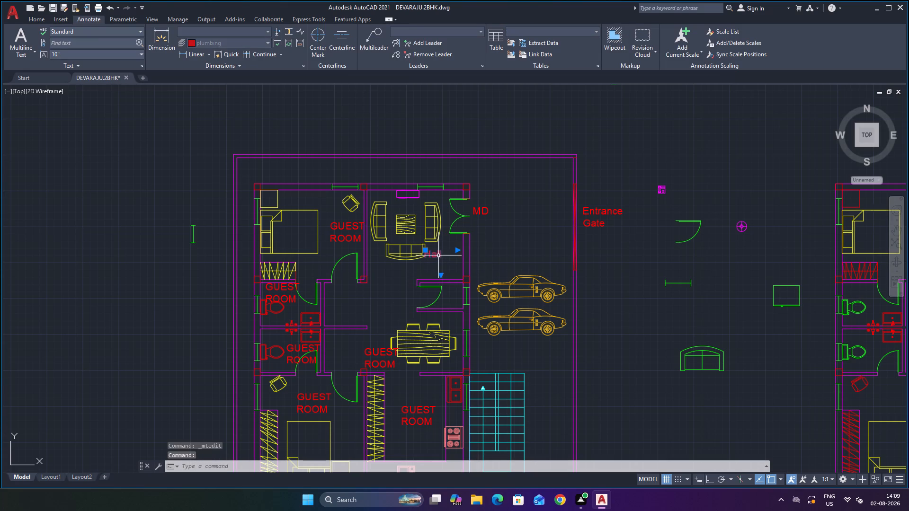
pyautogui.moveTo(426, 252); pyautogui.dragTo(437, 255)
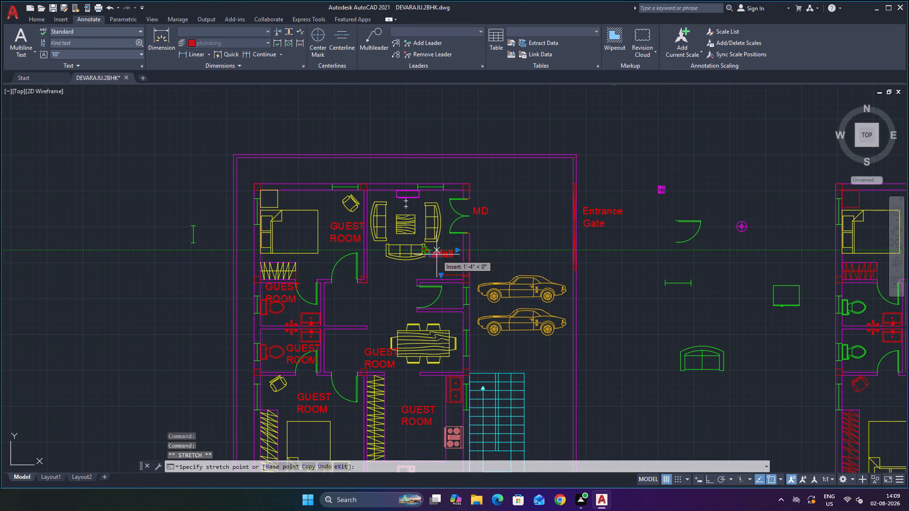
pyautogui.click(437, 254)
pyautogui.press('Escape')
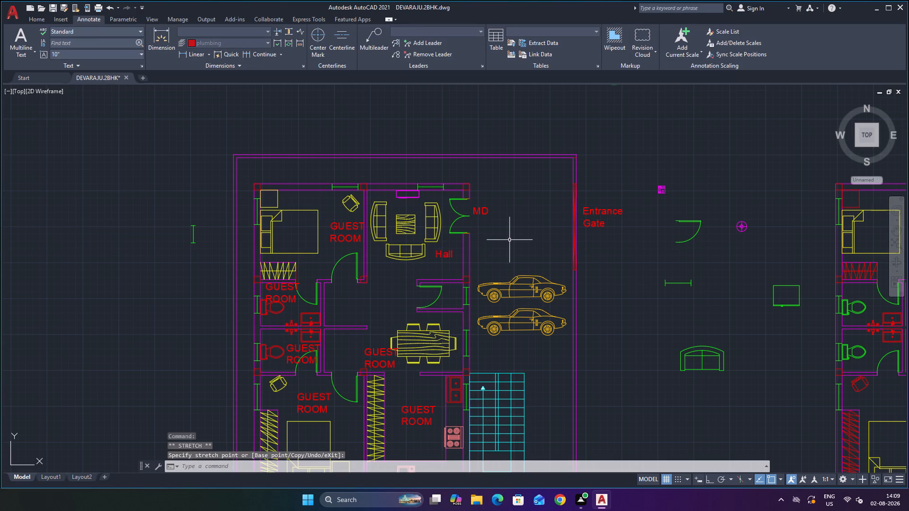
# Replace the text of the GUEST ROOM copy beside the dining table with Dining.
pyautogui.scroll(-1, 410, 281)
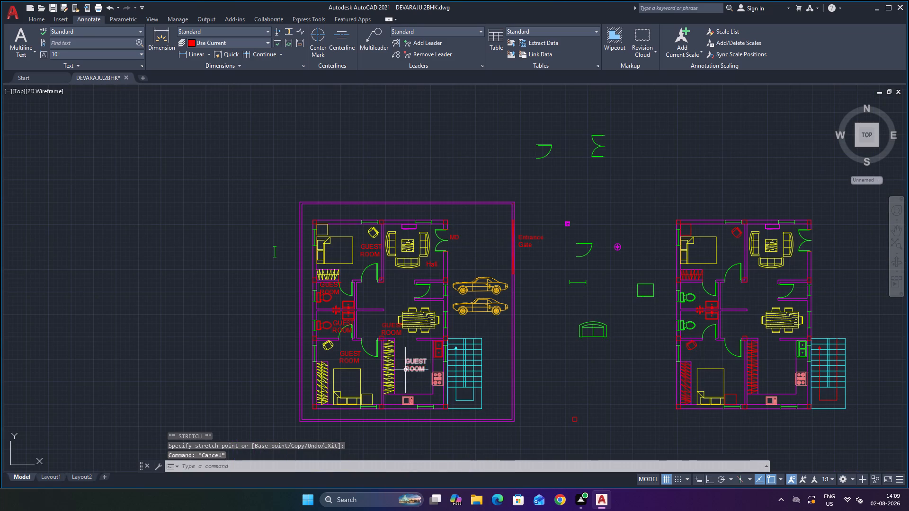
pyautogui.scroll(1, 405, 358)
pyautogui.click(382, 308)
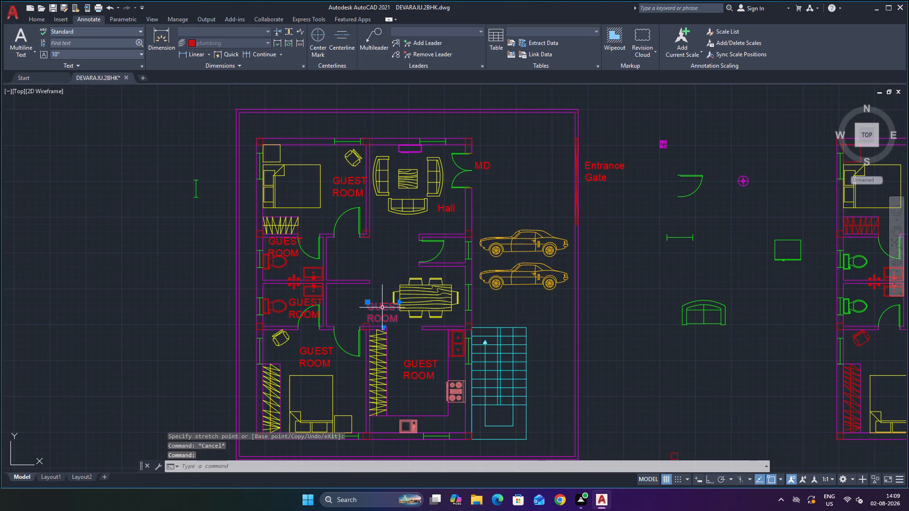
pyautogui.click(389, 317)
pyautogui.click(389, 317)
pyautogui.doubleClick(387, 317)
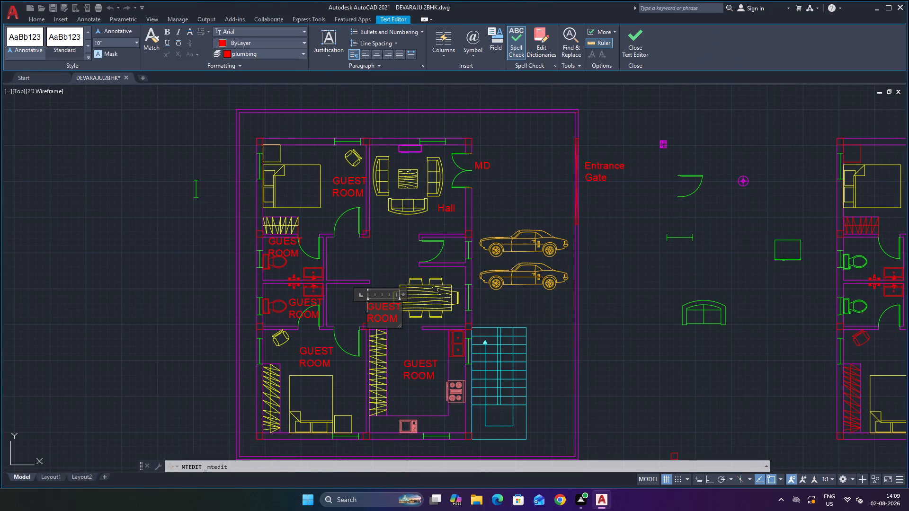
pyautogui.click(397, 317)
pyautogui.press('BackSpace')
pyautogui.press('BackSpace')
pyautogui.press('BackSpace')
pyautogui.press('BackSpace')
pyautogui.press('BackSpace')
pyautogui.press('BackSpace')
pyautogui.press('BackSpace')
pyautogui.press('BackSpace')
pyautogui.press('BackSpace')
pyautogui.press('BackSpace')
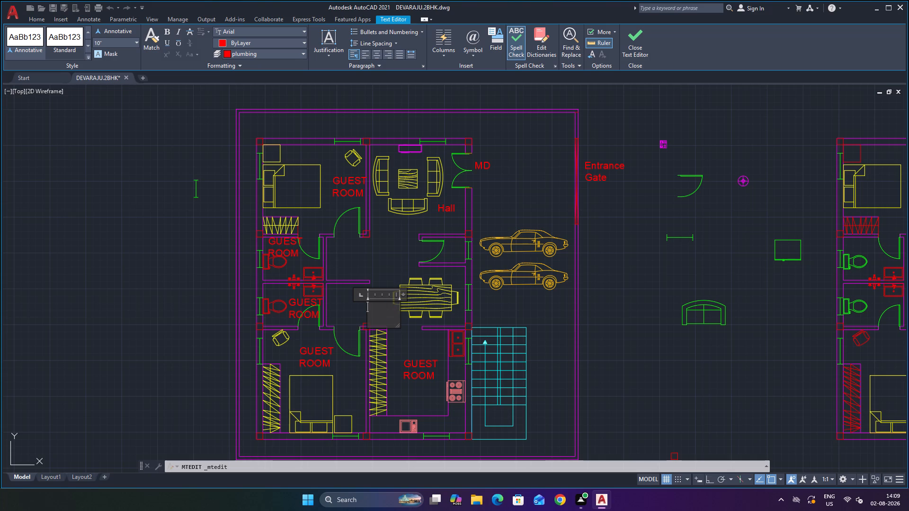
pyautogui.press('d')
pyautogui.press('i')
pyautogui.write('ning')
pyautogui.click(514, 313)
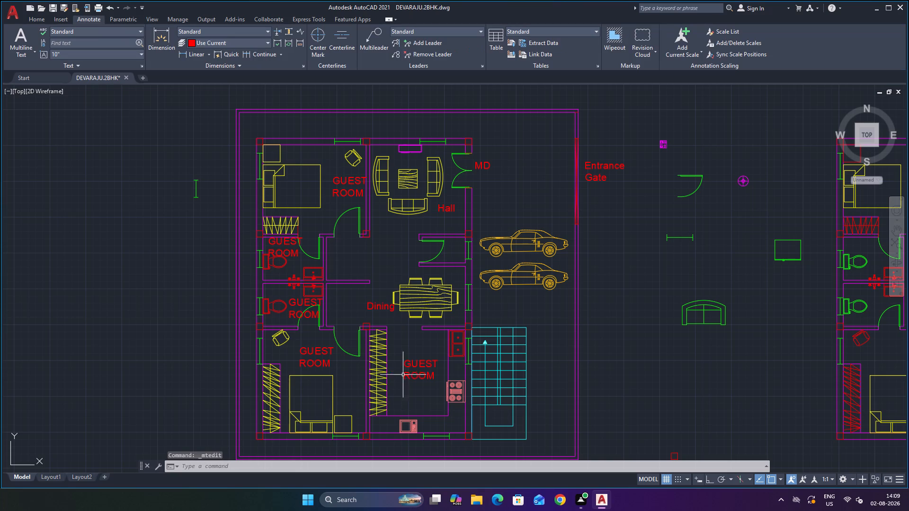
# Replace the text of the GUEST ROOM copy in the kitchen with Kitchen.
pyautogui.click(418, 368)
pyautogui.doubleClick(426, 374)
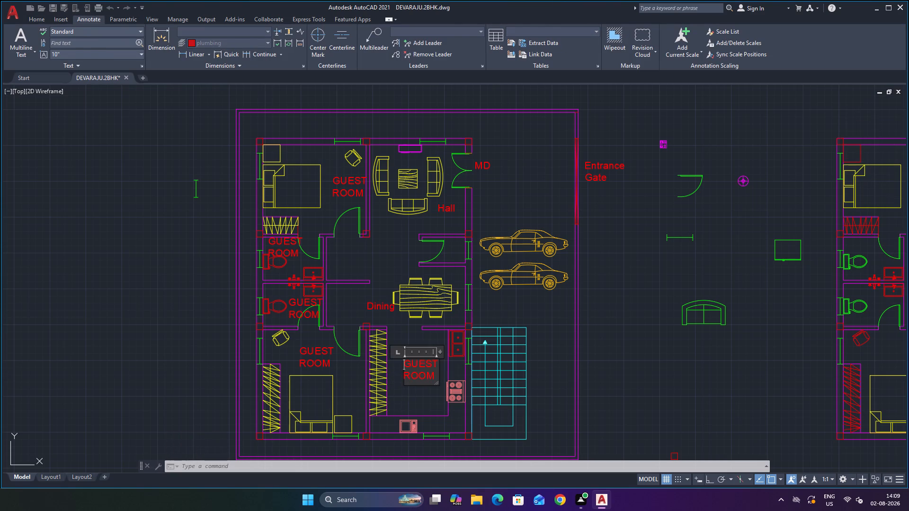
pyautogui.click(435, 377)
pyautogui.press('BackSpace')
pyautogui.press('BackSpace')
pyautogui.press('BackSpace')
pyautogui.press('BackSpace')
pyautogui.press('BackSpace')
pyautogui.press('BackSpace')
pyautogui.press('BackSpace')
pyautogui.press('BackSpace')
pyautogui.press('BackSpace')
pyautogui.press('BackSpace')
pyautogui.press('BackSpace')
pyautogui.press('BackSpace')
pyautogui.press('BackSpace')
pyautogui.press('BackSpace')
pyautogui.press('BackSpace')
pyautogui.press('BackSpace')
pyautogui.press('BackSpace')
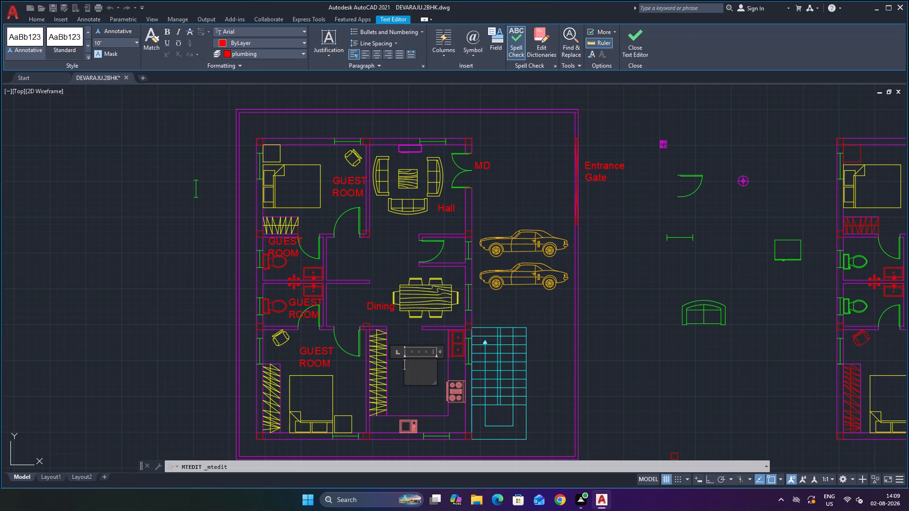
pyautogui.press('k')
pyautogui.press('BackSpace')
pyautogui.press('BackSpace')
pyautogui.write('chen')
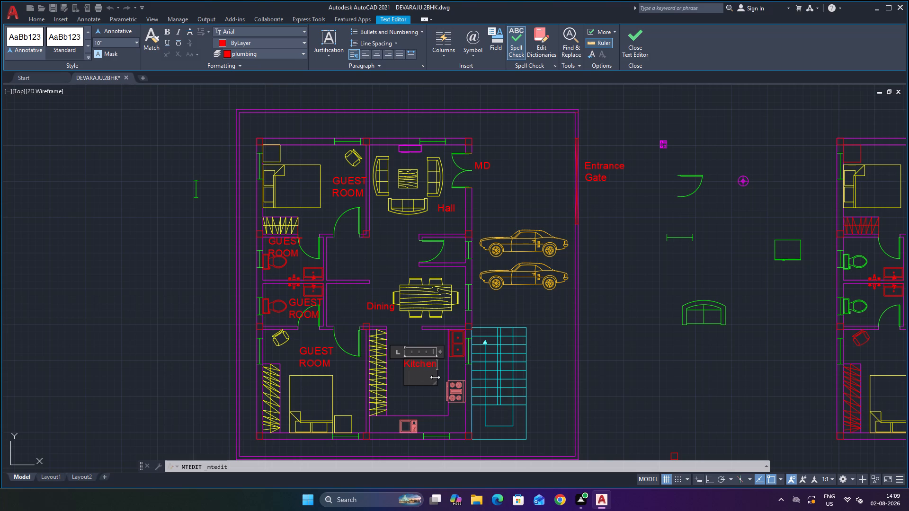
pyautogui.click(629, 360)
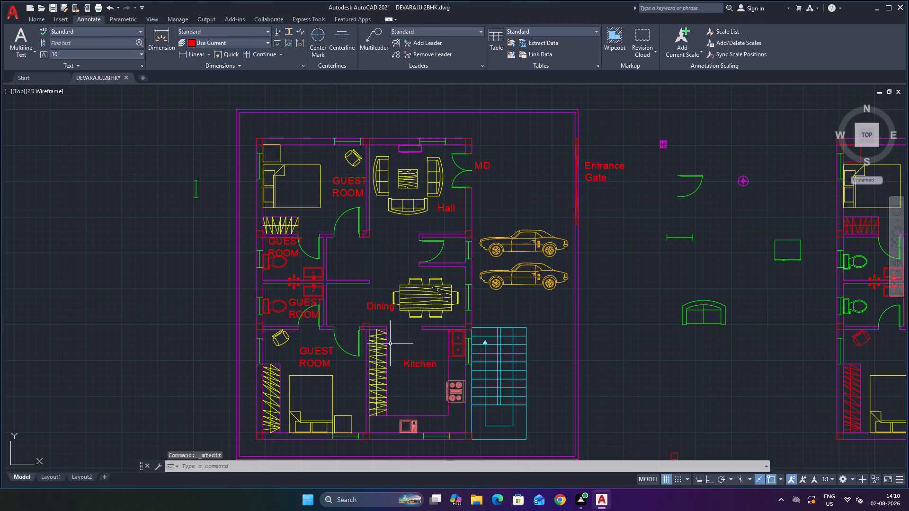
# Replace the text of the GUEST ROOM copy in the bedroom next to the kitchen with Master.
pyautogui.doubleClick(310, 352)
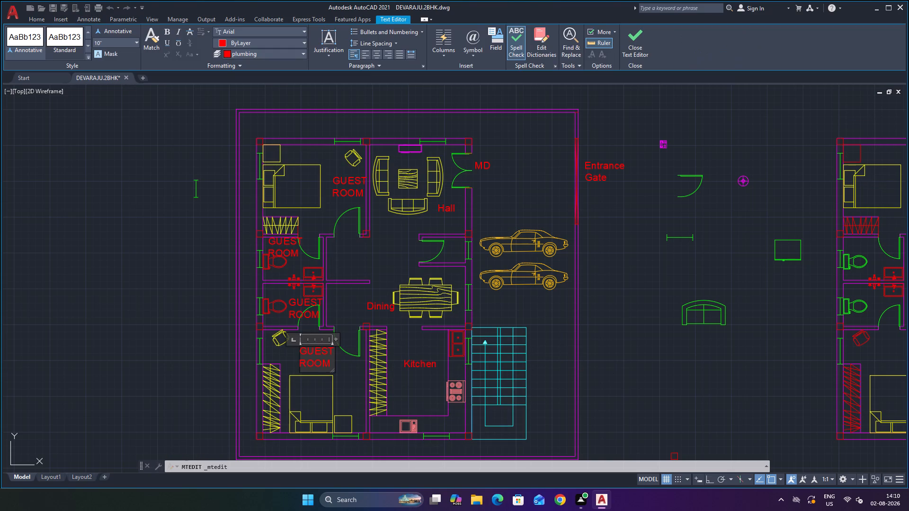
pyautogui.click(329, 363)
pyautogui.press('BackSpace')
pyautogui.press('BackSpace')
pyautogui.press('BackSpace')
pyautogui.press('BackSpace')
pyautogui.press('BackSpace')
pyautogui.press('BackSpace')
pyautogui.press('BackSpace')
pyautogui.press('BackSpace')
pyautogui.press('BackSpace')
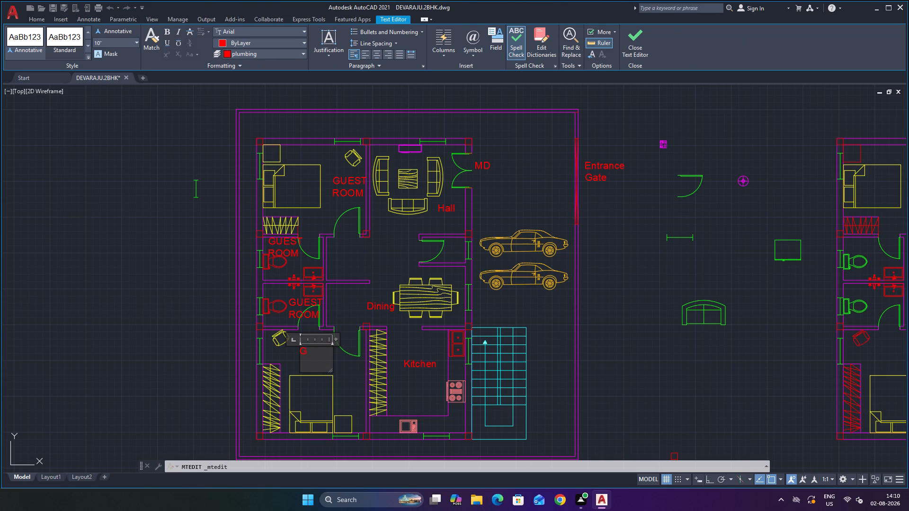
pyautogui.press('BackSpace')
pyautogui.press('m')
pyautogui.press('BackSpace')
pyautogui.press('m')
pyautogui.write('aster be')
pyautogui.press('BackSpace')
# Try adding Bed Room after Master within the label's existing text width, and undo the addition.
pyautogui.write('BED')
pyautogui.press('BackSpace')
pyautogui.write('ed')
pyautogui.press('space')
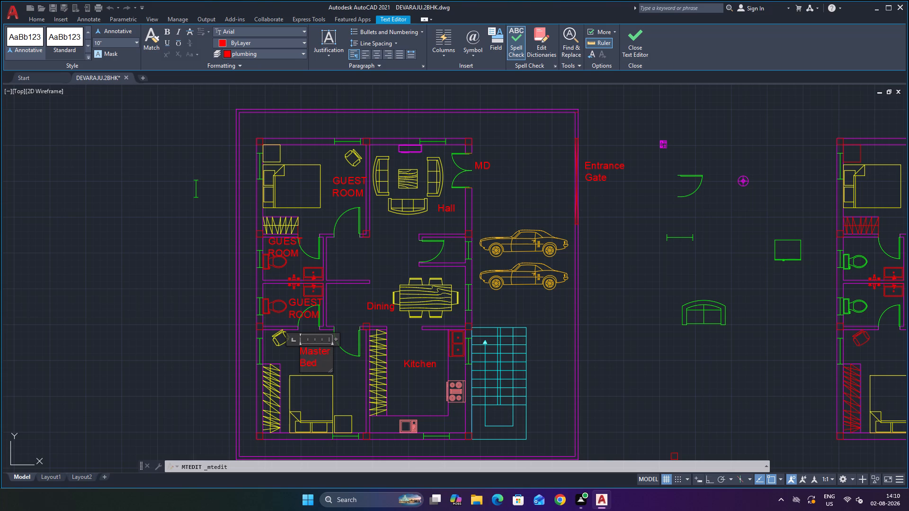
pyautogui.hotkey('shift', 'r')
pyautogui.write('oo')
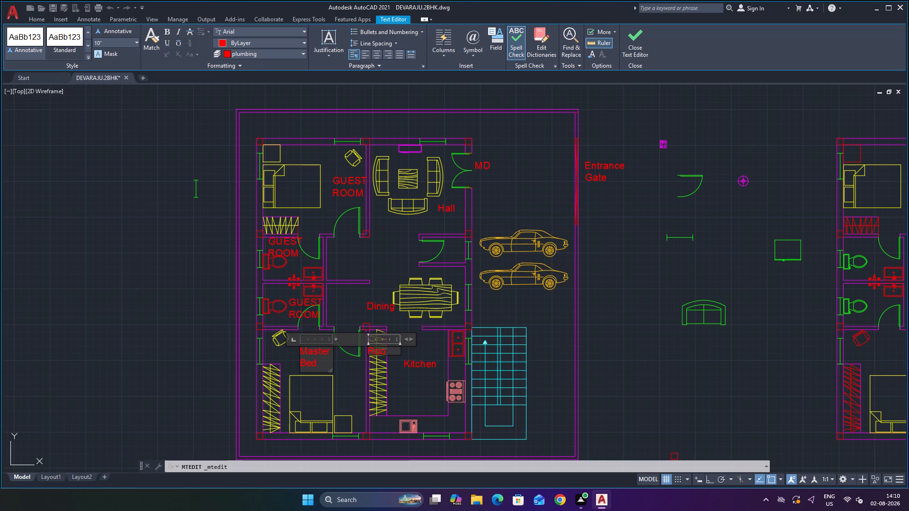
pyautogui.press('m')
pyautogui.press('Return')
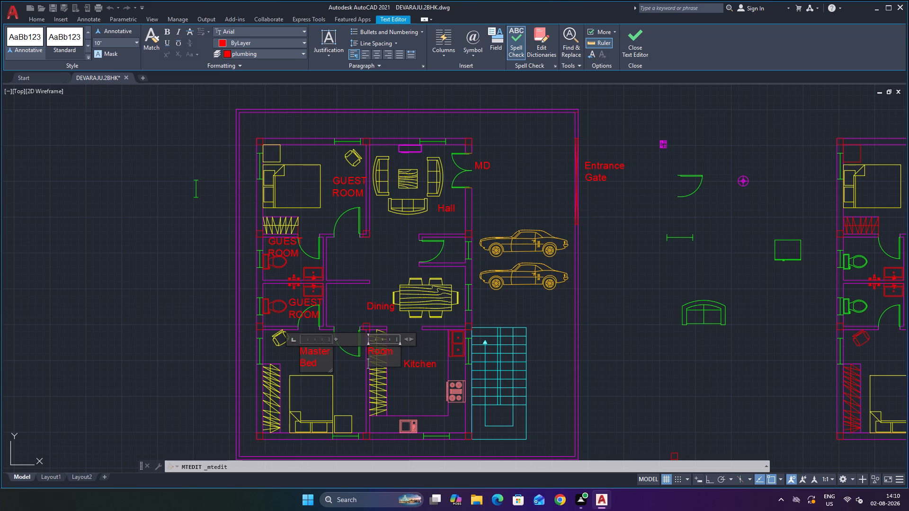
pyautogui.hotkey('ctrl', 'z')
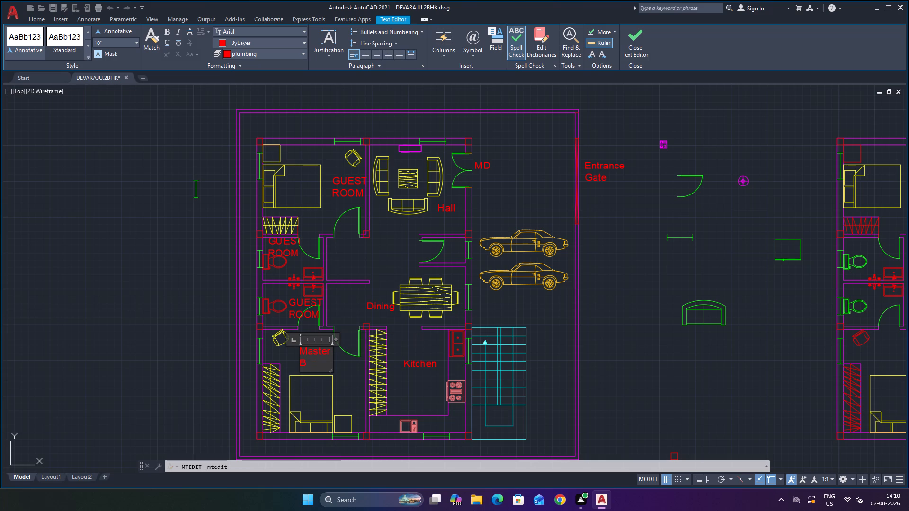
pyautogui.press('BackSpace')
# Widen the Master label's text frame and complete its text as Master Bed, with Room on a second line.
pyautogui.moveTo(338, 340); pyautogui.dragTo(360, 343)
pyautogui.press('b')
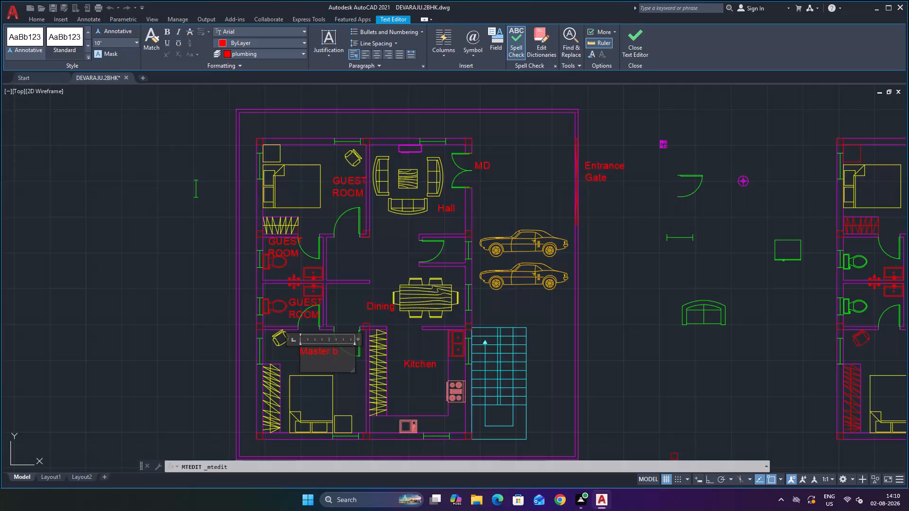
pyautogui.write('BED')
pyautogui.press('BackSpace')
pyautogui.press('BackSpace')
pyautogui.write('ed')
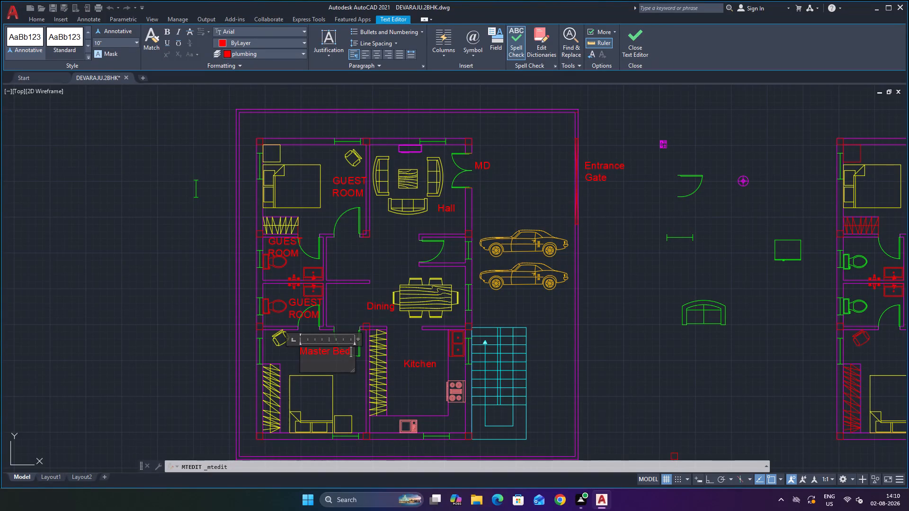
pyautogui.press('Return')
pyautogui.hotkey('shift', 'r')
pyautogui.write('oom')
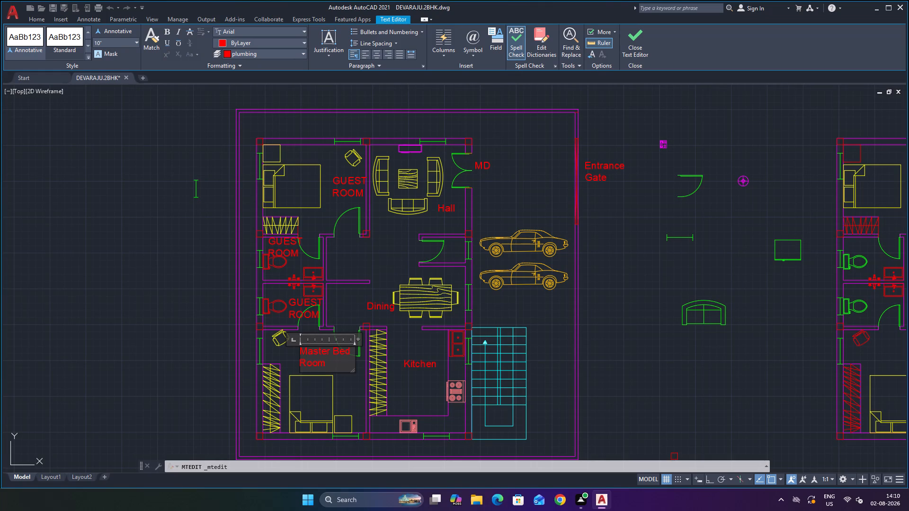
pyautogui.click(594, 340)
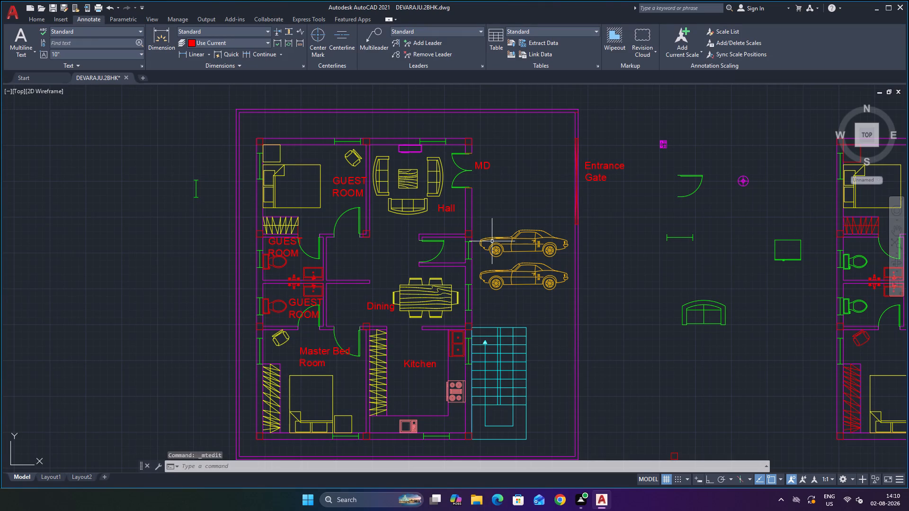
# Replace the text of the GUEST ROOM copy in the toilet next to the master bedroom with M.Toilet.
pyautogui.doubleClick(301, 307)
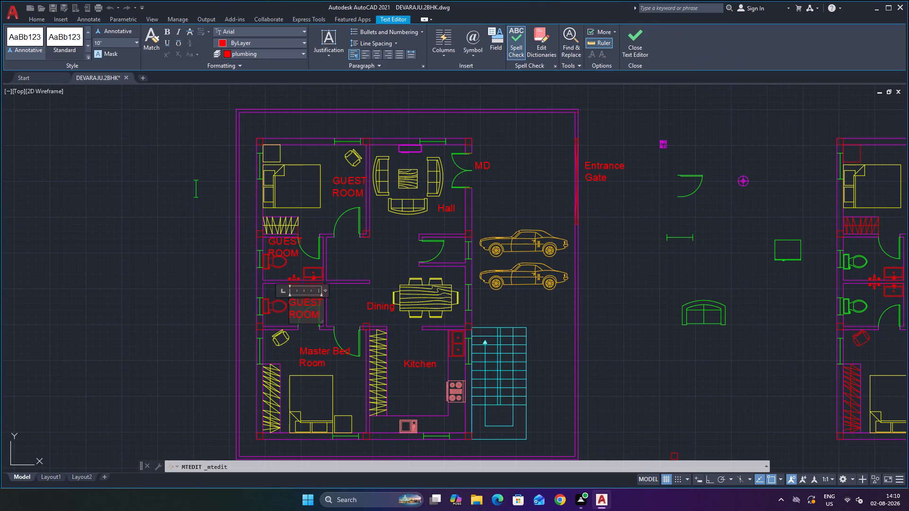
pyautogui.click(318, 316)
pyautogui.press('BackSpace')
pyautogui.press('BackSpace')
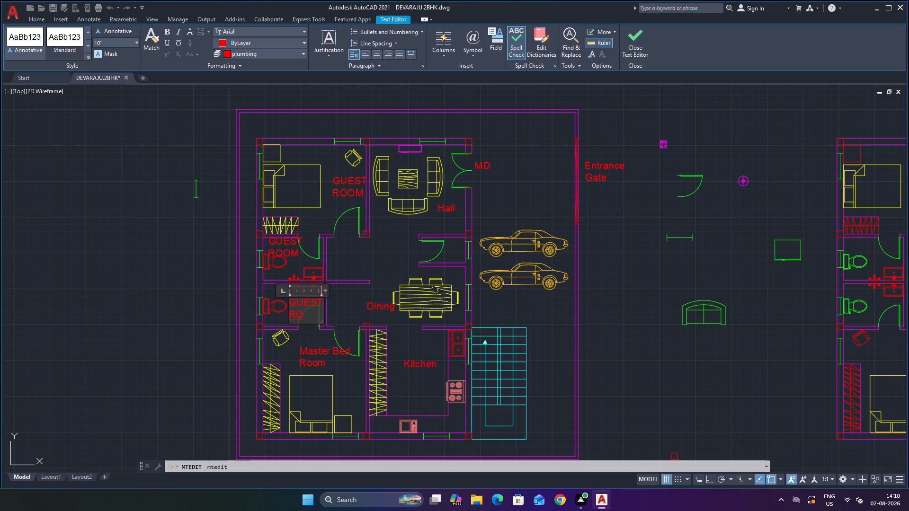
pyautogui.press('BackSpace')
pyautogui.press('BackSpace')
pyautogui.press('BackSpace')
pyautogui.press('BackSpace')
pyautogui.press('BackSpace')
pyautogui.press('BackSpace')
pyautogui.press('BackSpace')
pyautogui.press('BackSpace')
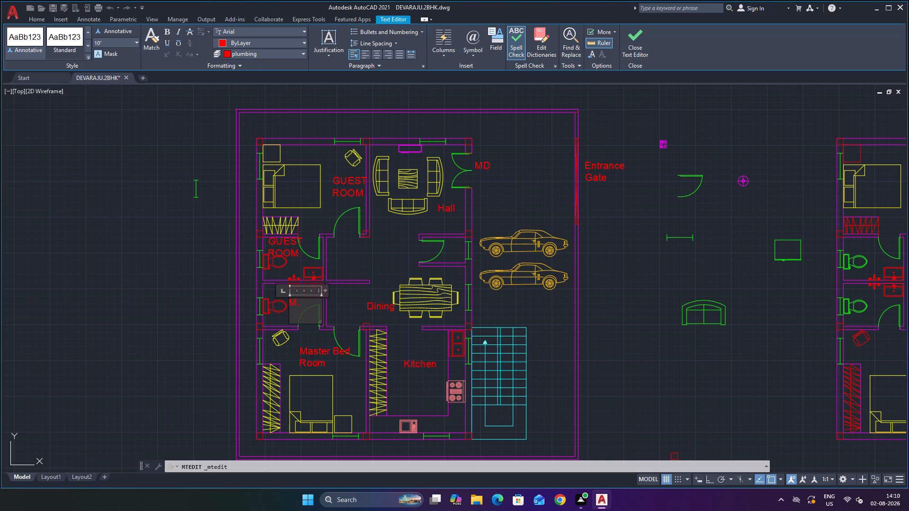
pyautogui.write('TO')
pyautogui.press('BackSpace')
pyautogui.write('oilet')
pyautogui.click(221, 299)
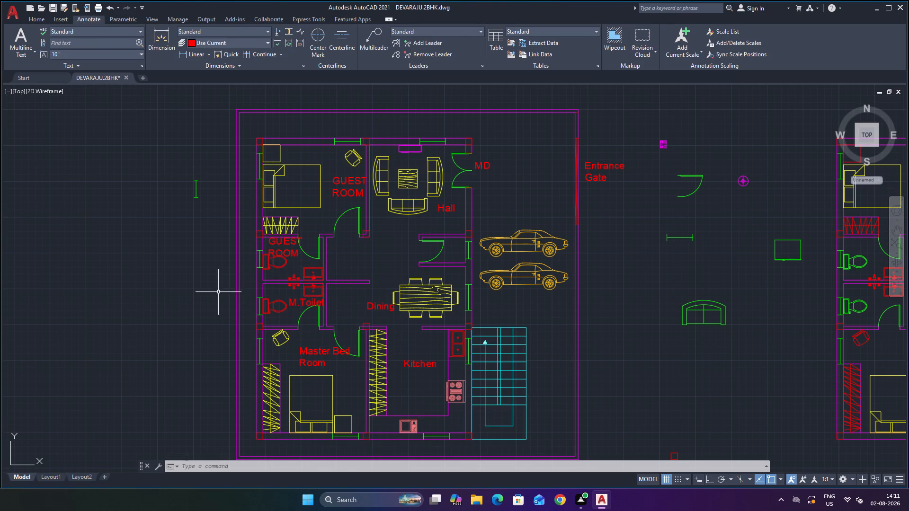
# Save the floor plan drawing under its existing name.
pyautogui.hotkey('ctrl', 's')
pyautogui.hotkey('ctrl', 's')
pyautogui.hotkey('ctrl', 's')
pyautogui.hotkey('ctrl', 's')
pyautogui.hotkey('ctrl', 's')
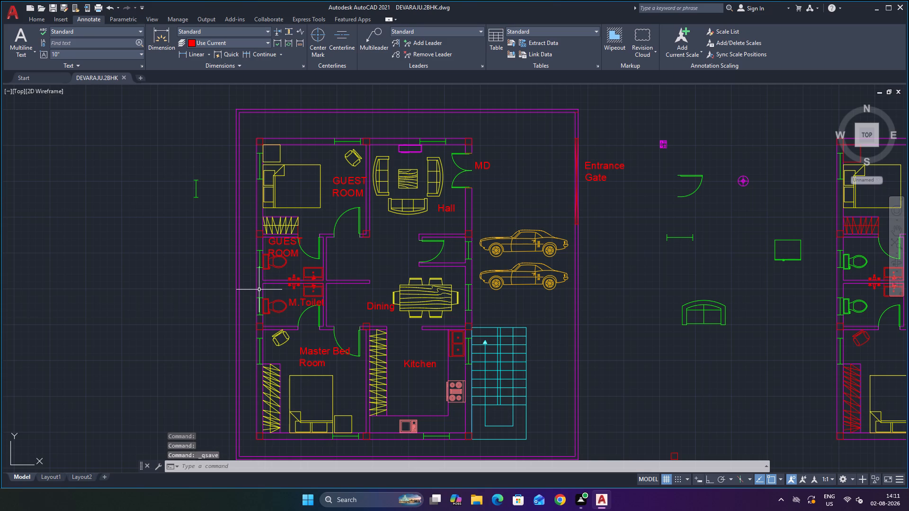
pyautogui.hotkey('ctrl', 's')
pyautogui.hotkey('ctrl', 's')
pyautogui.hotkey('ctrl', 's')
pyautogui.hotkey('ctrl', 's')
pyautogui.hotkey('ctrl', 's')
pyautogui.hotkey('ctrl', 's')
pyautogui.hotkey('ctrl', 's')
pyautogui.hotkey('ctrl', 's')
pyautogui.hotkey('ctrl', 's')
pyautogui.hotkey('ctrl', 's')
pyautogui.hotkey('ctrl', 's')
pyautogui.hotkey('ctrl', 's')
pyautogui.hotkey('ctrl', 's')
pyautogui.hotkey('ctrl', 's')
pyautogui.hotkey('ctrl', 's')
pyautogui.hotkey('ctrl', 's')
pyautogui.hotkey('ctrl', 's')
pyautogui.hotkey('ctrl', 's')
pyautogui.hotkey('ctrl', 's')
pyautogui.hotkey('ctrl', 's')
pyautogui.hotkey('ctrl', 's')
pyautogui.hotkey('ctrl', 's')
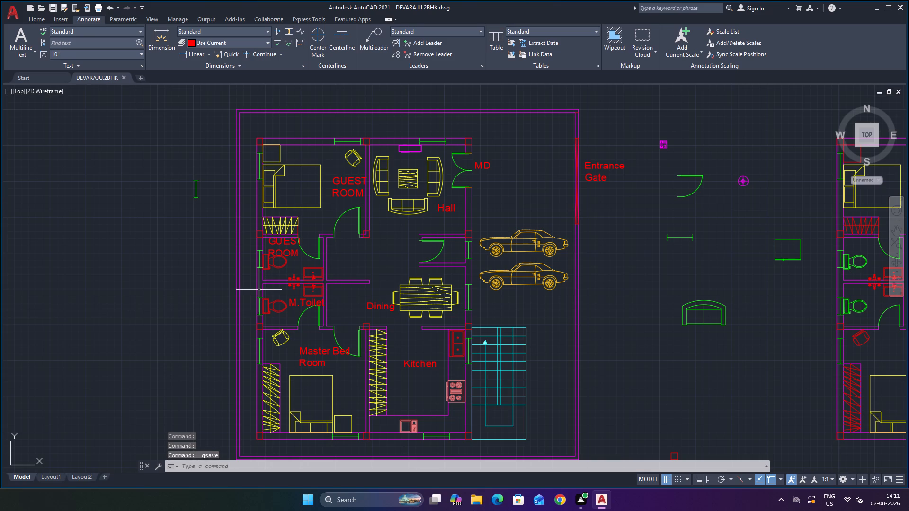
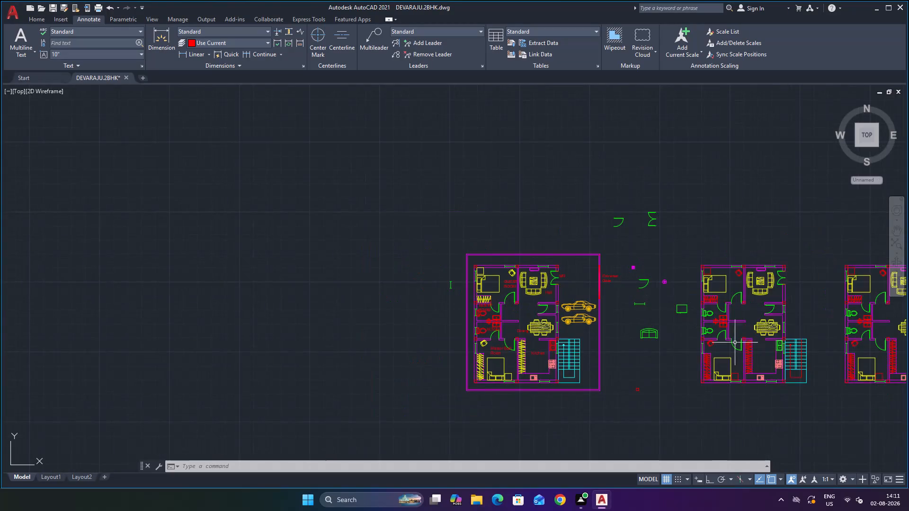
# Replace the GUEST ROOM label in the upper toilet of the walled floor plan with "Guest Toilet" on two lines.
pyautogui.scroll(1, 862, 346)
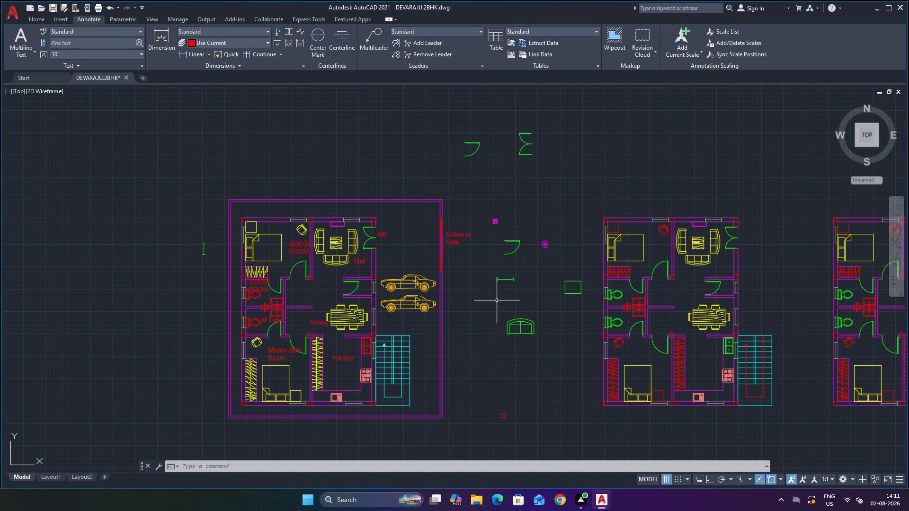
pyautogui.scroll(1, 473, 293)
pyautogui.scroll(-2, 758, 282)
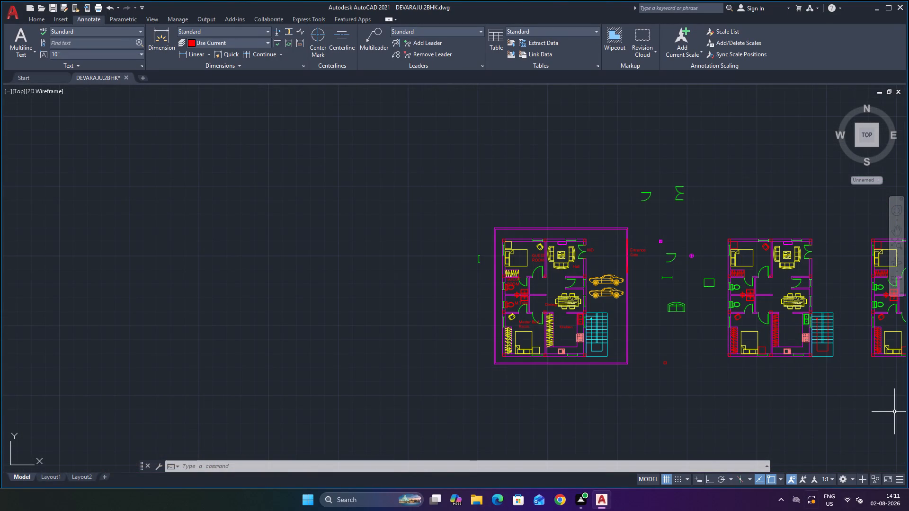
pyautogui.scroll(2, 589, 319)
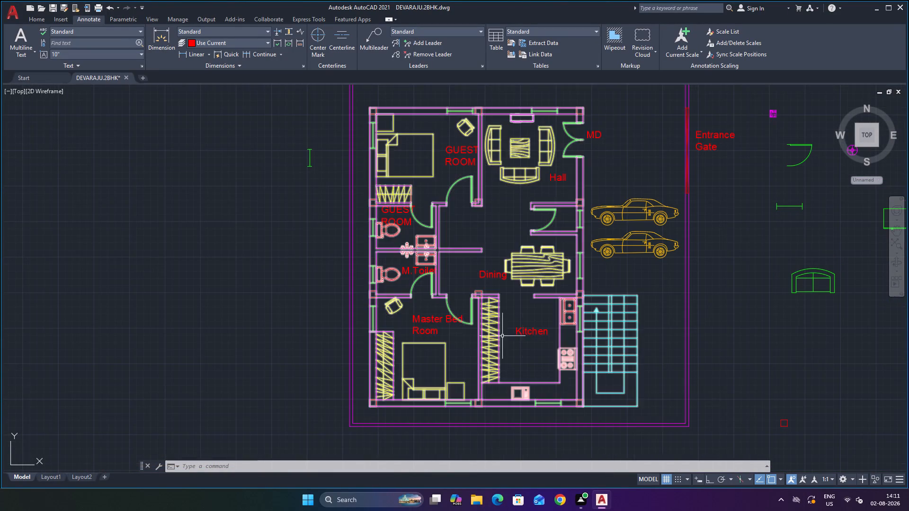
pyautogui.scroll(2, 373, 211)
pyautogui.doubleClick(425, 210)
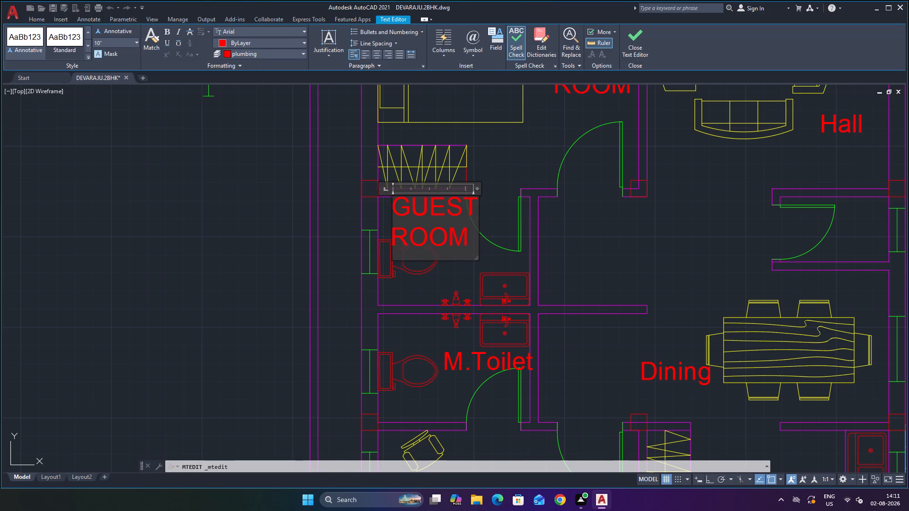
pyautogui.click(466, 238)
pyautogui.press('BackSpace')
pyautogui.press('BackSpace')
pyautogui.press('BackSpace')
pyautogui.press('BackSpace')
pyautogui.press('BackSpace')
pyautogui.press('BackSpace')
pyautogui.press('BackSpace')
pyautogui.press('BackSpace')
pyautogui.press('BackSpace')
pyautogui.press('BackSpace')
pyautogui.press('BackSpace')
pyautogui.press('BackSpace')
pyautogui.press('BackSpace')
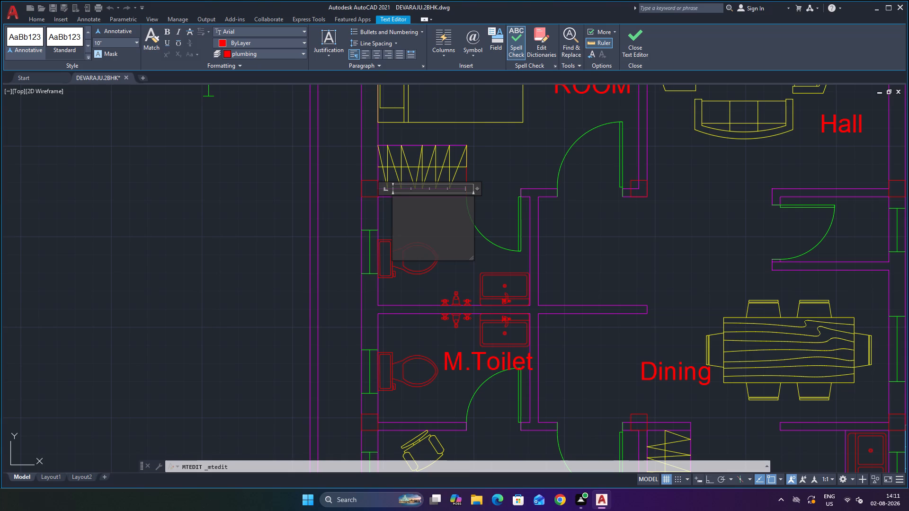
pyautogui.press('g')
pyautogui.write('ues')
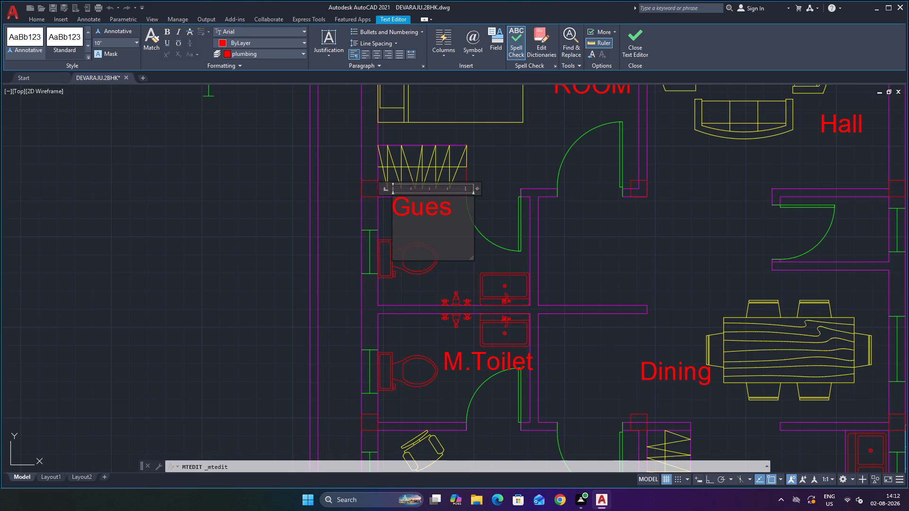
pyautogui.press('t')
pyautogui.press('Return')
pyautogui.write('oilet')
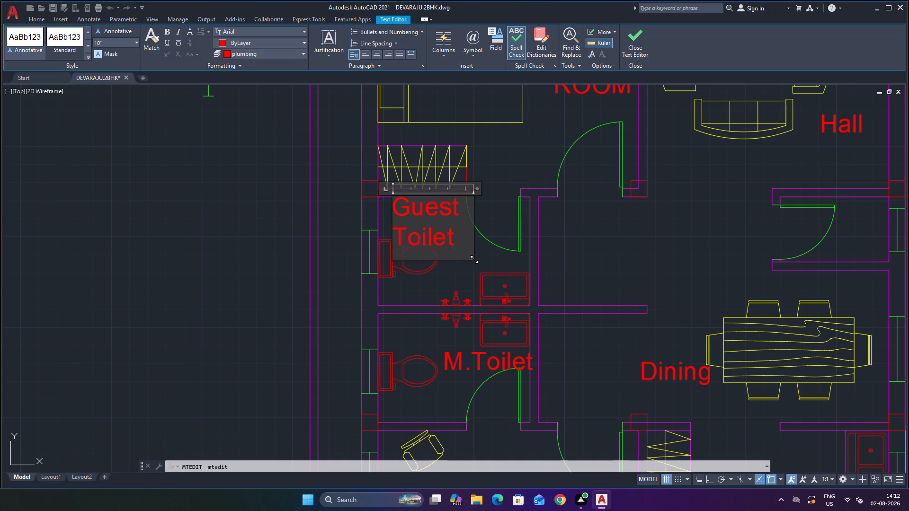
# Shrink the Guest Toilet label's text box slightly to about 3'-7" wide and 2'-6" high, and finish editing the text.
pyautogui.moveTo(474, 259); pyautogui.dragTo(471, 250)
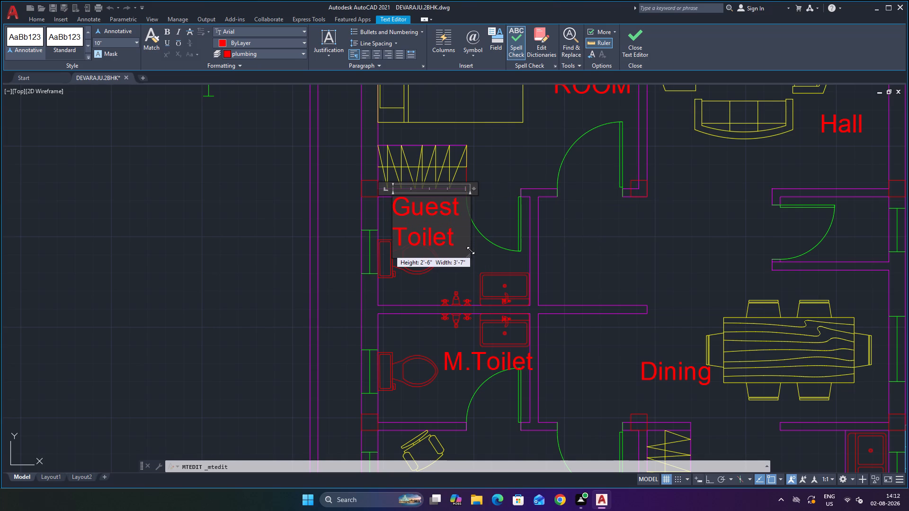
pyautogui.moveTo(471, 250); pyautogui.dragTo(472, 248)
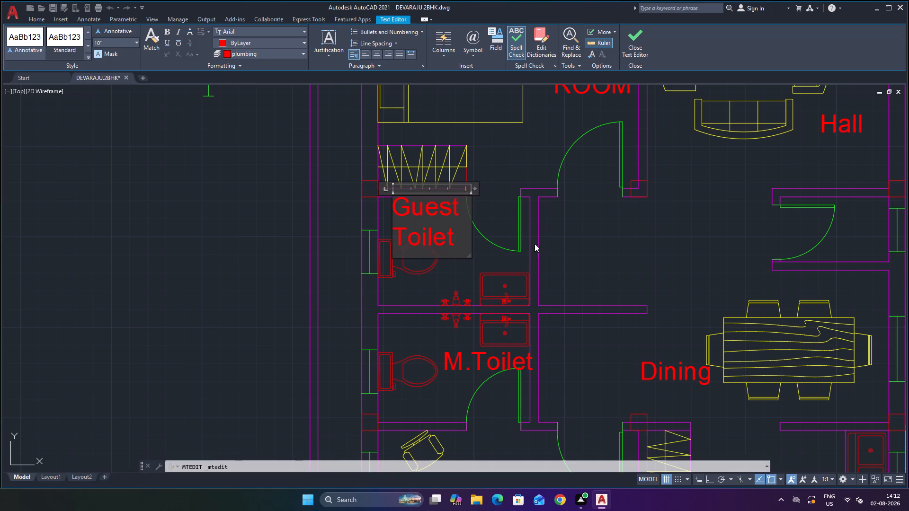
pyautogui.click(607, 255)
# Save the drawing under its current name.
pyautogui.scroll(-2, 478, 258)
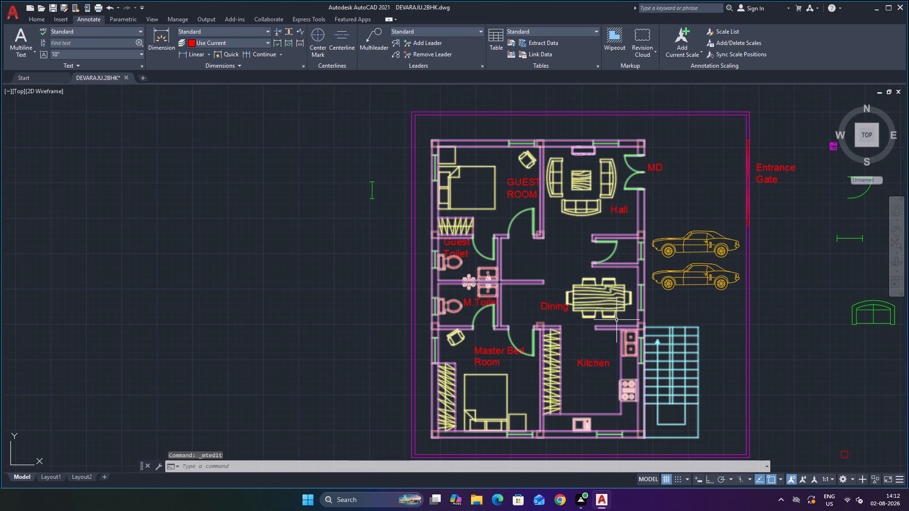
pyautogui.scroll(1, 601, 309)
pyautogui.scroll(-2, 546, 242)
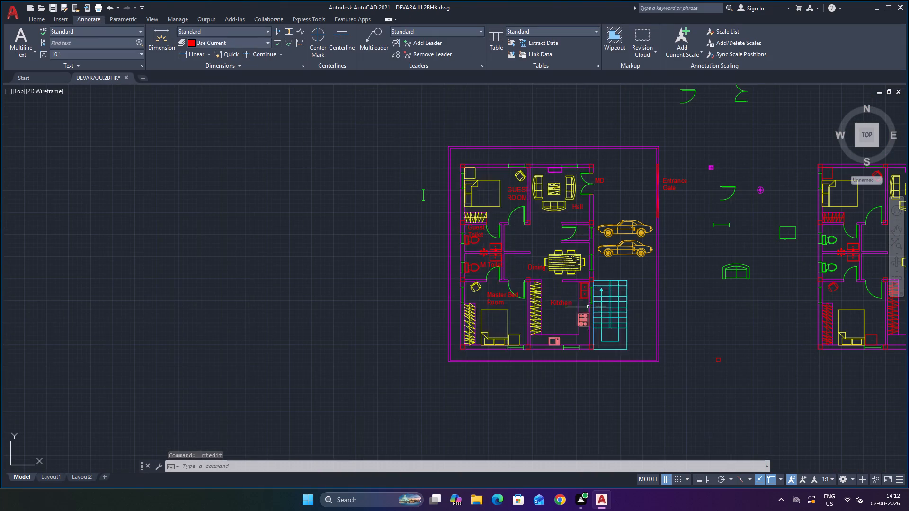
pyautogui.scroll(1, 602, 306)
pyautogui.scroll(-1, 671, 242)
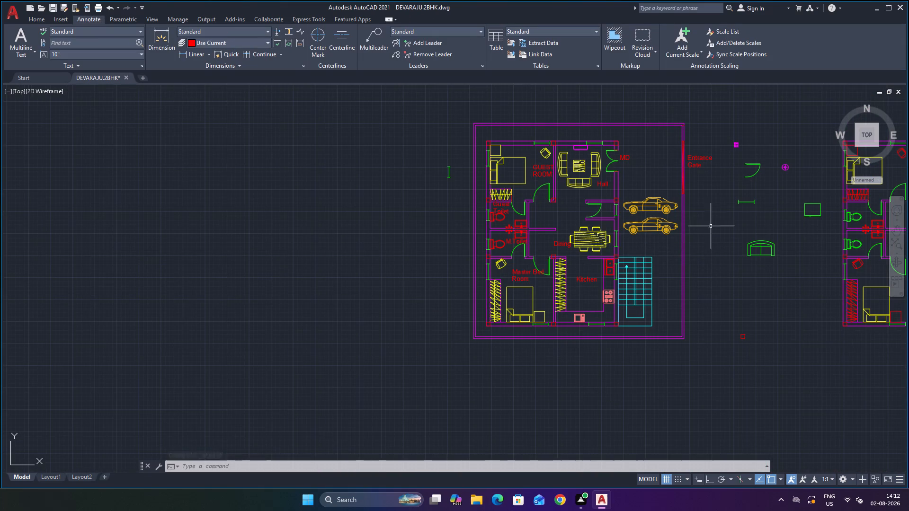
pyautogui.scroll(-2, 722, 242)
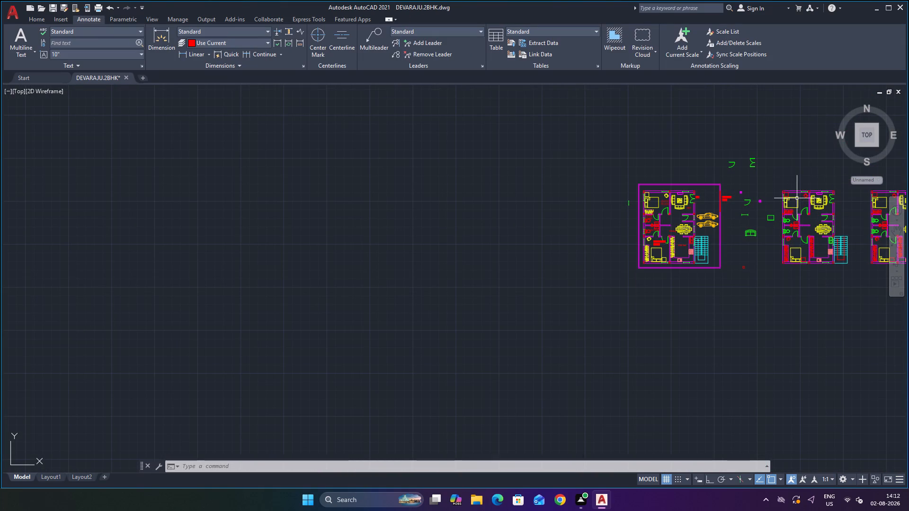
pyautogui.hotkey('ctrl', 's')
pyautogui.hotkey('ctrl', 's')
pyautogui.hotkey('ctrl', 's')
pyautogui.hotkey('ctrl', 's')
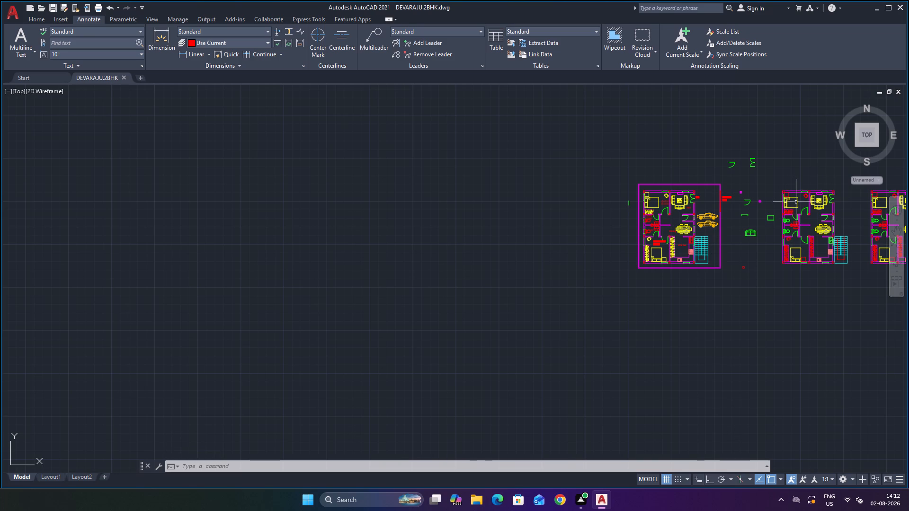
pyautogui.hotkey('ctrl', 's')
pyautogui.hotkey('ctrl', 's')
pyautogui.hotkey('ctrl', 's')
pyautogui.hotkey('ctrl', 's')
pyautogui.hotkey('ctrl', 's')
pyautogui.hotkey('ctrl', 's')
pyautogui.hotkey('ctrl', 's')
pyautogui.hotkey('ctrl', 's')
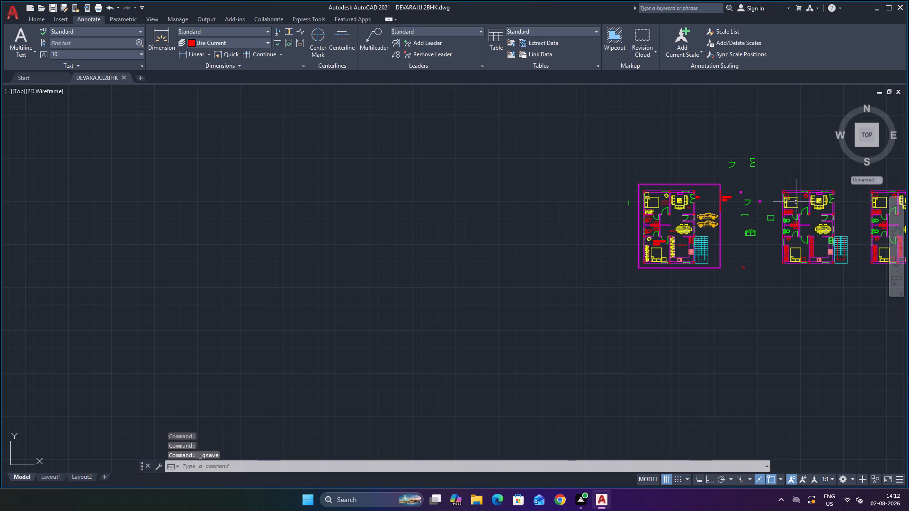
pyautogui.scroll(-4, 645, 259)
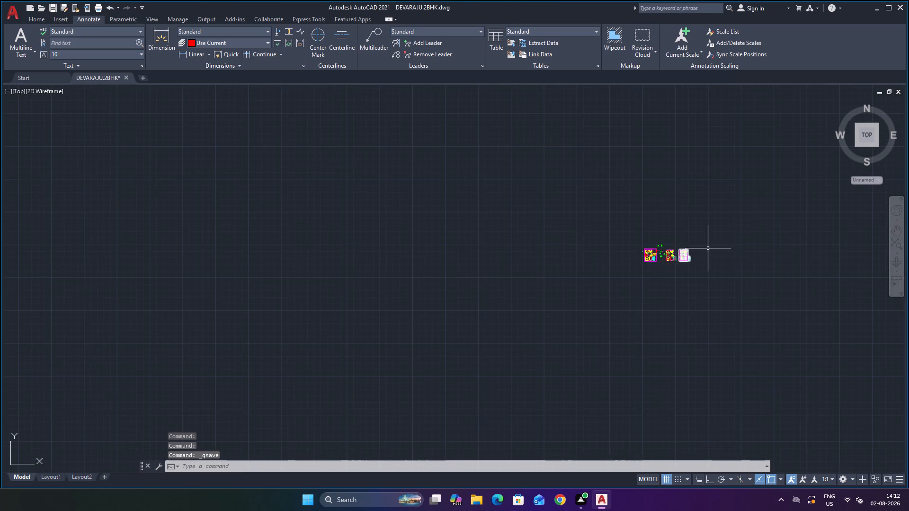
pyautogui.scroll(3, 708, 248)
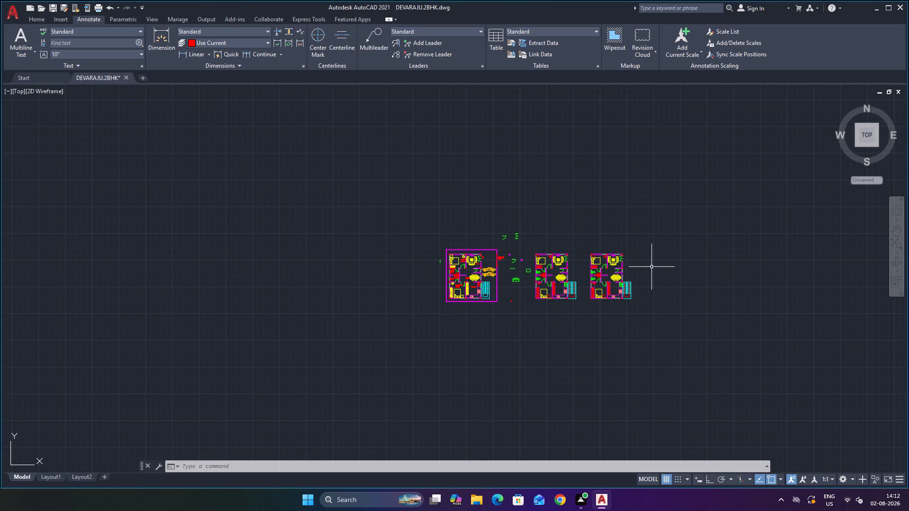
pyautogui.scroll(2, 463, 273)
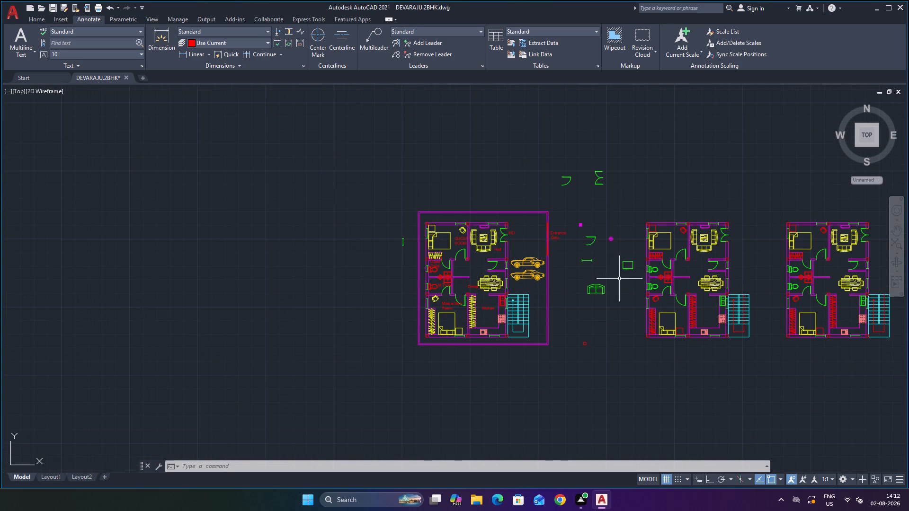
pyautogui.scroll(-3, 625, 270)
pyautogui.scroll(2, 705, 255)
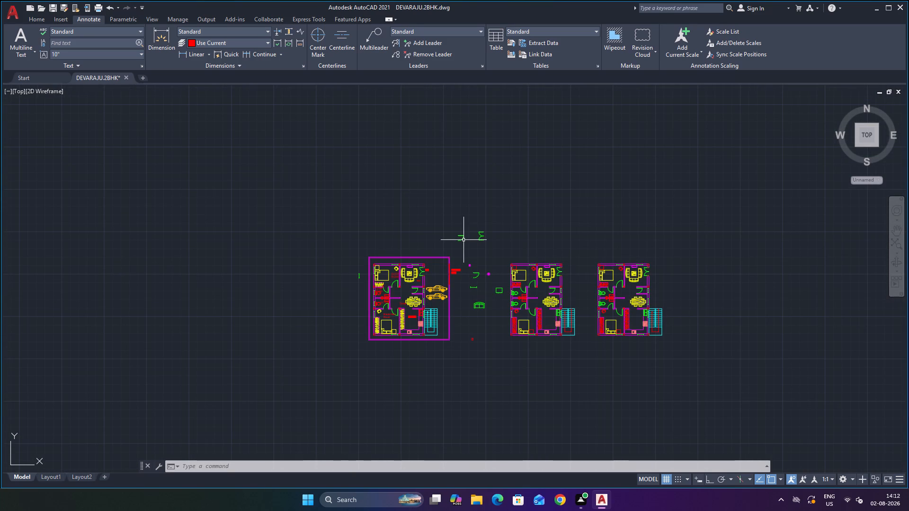
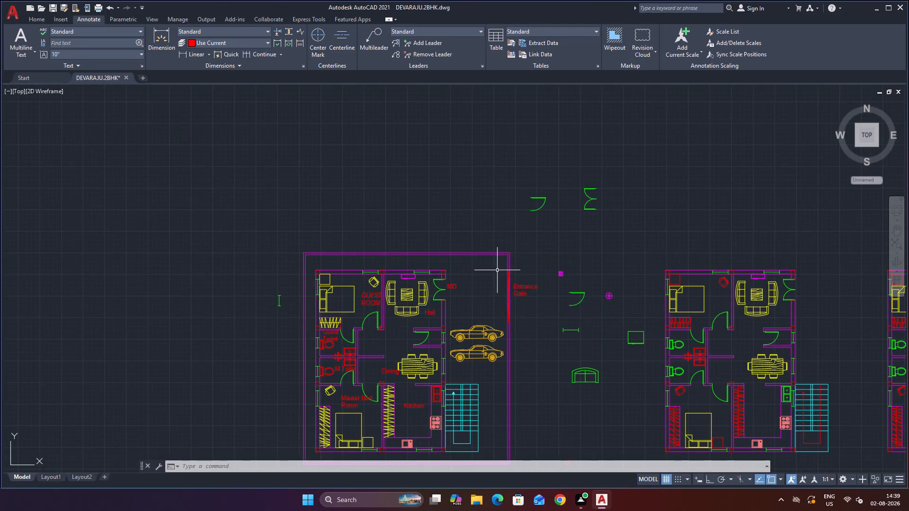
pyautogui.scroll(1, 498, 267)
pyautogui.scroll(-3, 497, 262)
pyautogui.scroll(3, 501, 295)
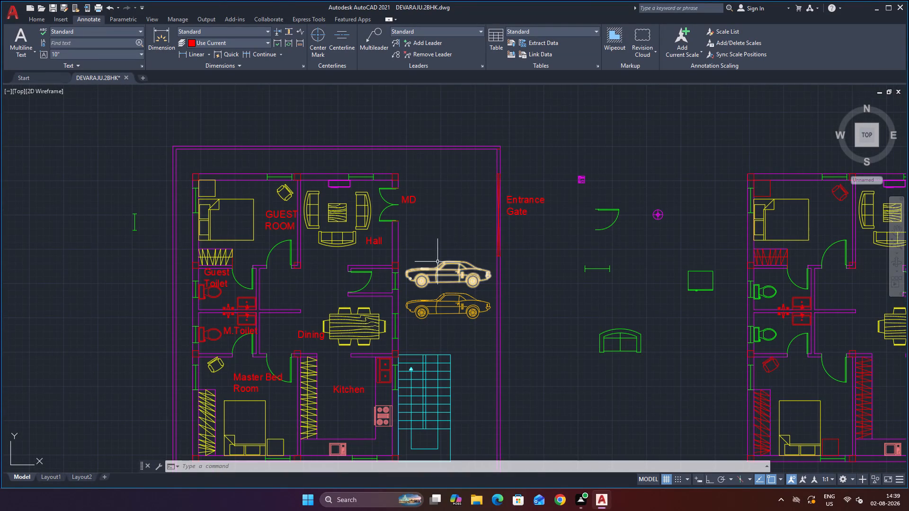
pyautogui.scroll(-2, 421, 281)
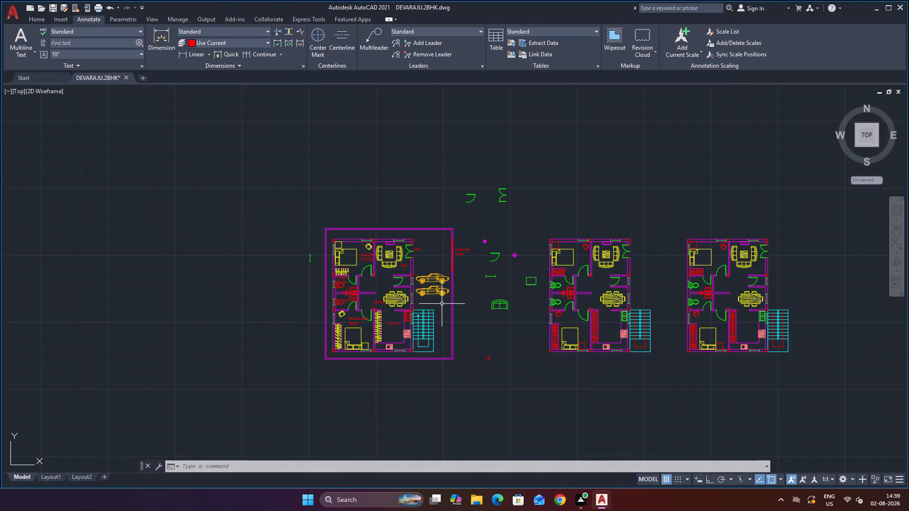
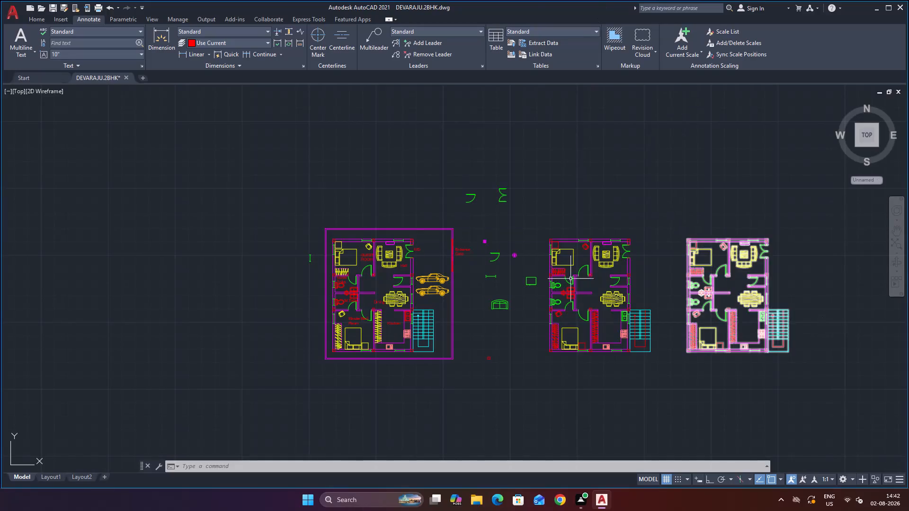
# Examine the labelled 2BHK floor plan and compare it with the two unlabelled copies beside it.
pyautogui.scroll(2, 508, 309)
pyautogui.scroll(-3, 441, 295)
pyautogui.scroll(2, 404, 260)
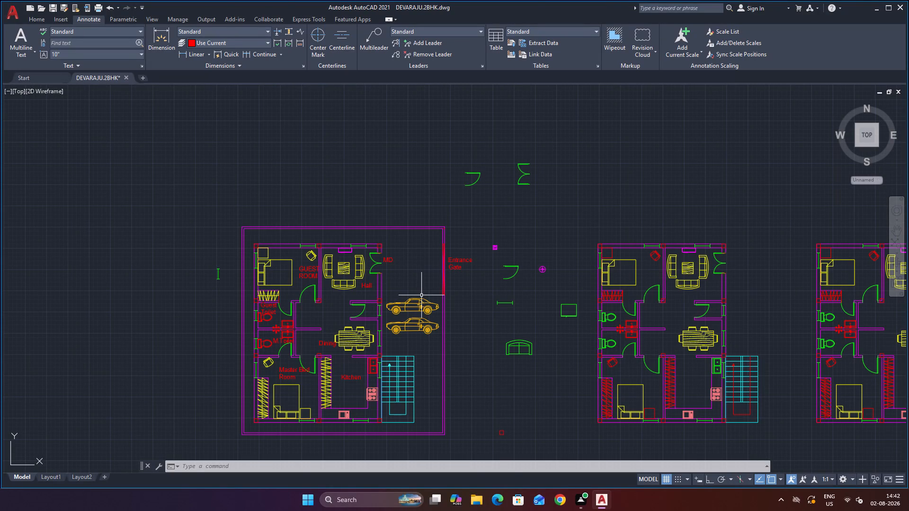
pyautogui.scroll(-1, 425, 339)
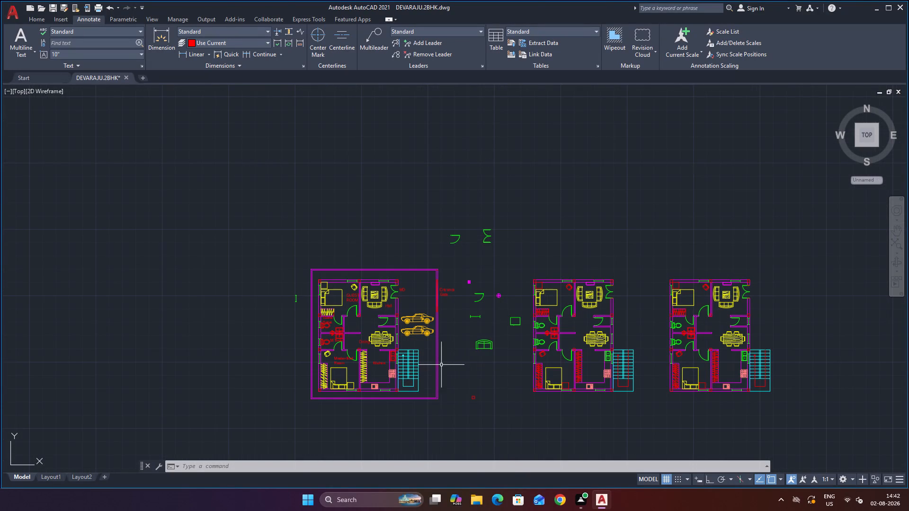
pyautogui.scroll(2, 391, 329)
pyautogui.scroll(-2, 458, 366)
pyautogui.scroll(2, 505, 415)
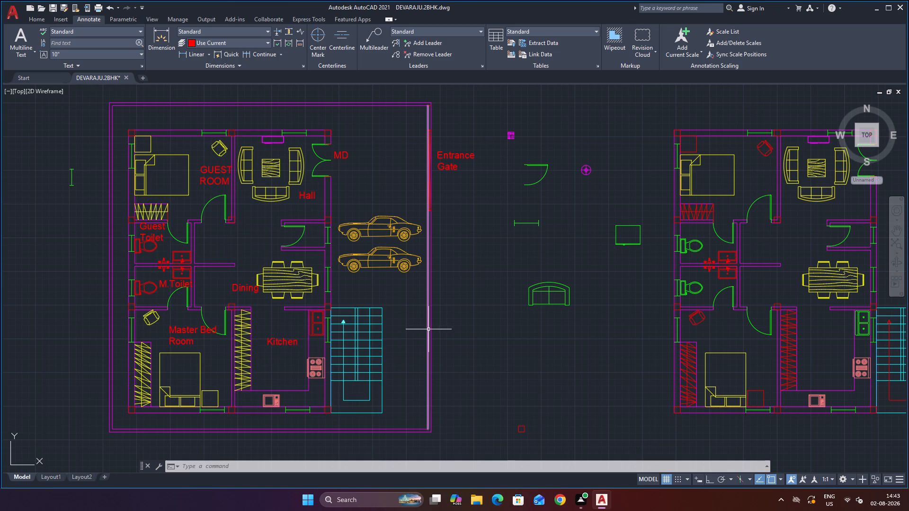
pyautogui.scroll(-1, 431, 331)
pyautogui.scroll(1, 744, 242)
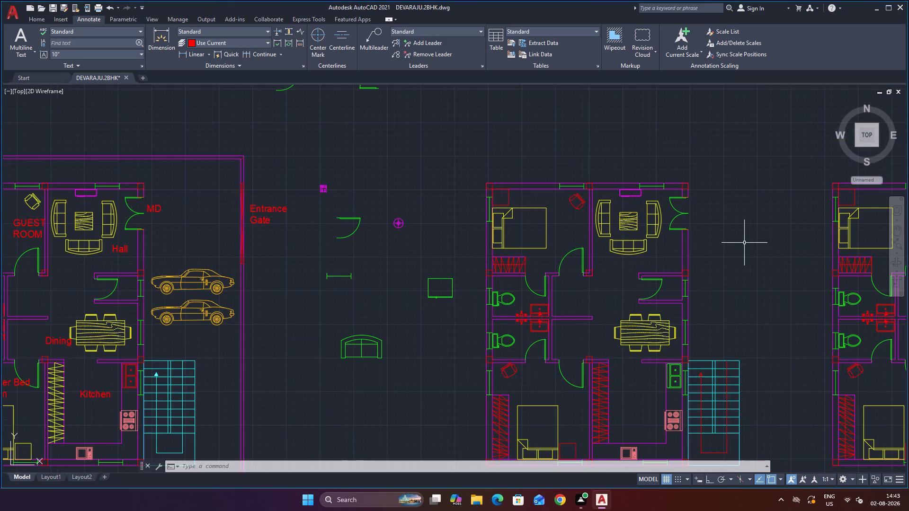
pyautogui.scroll(-2, 713, 244)
pyautogui.scroll(1, 757, 266)
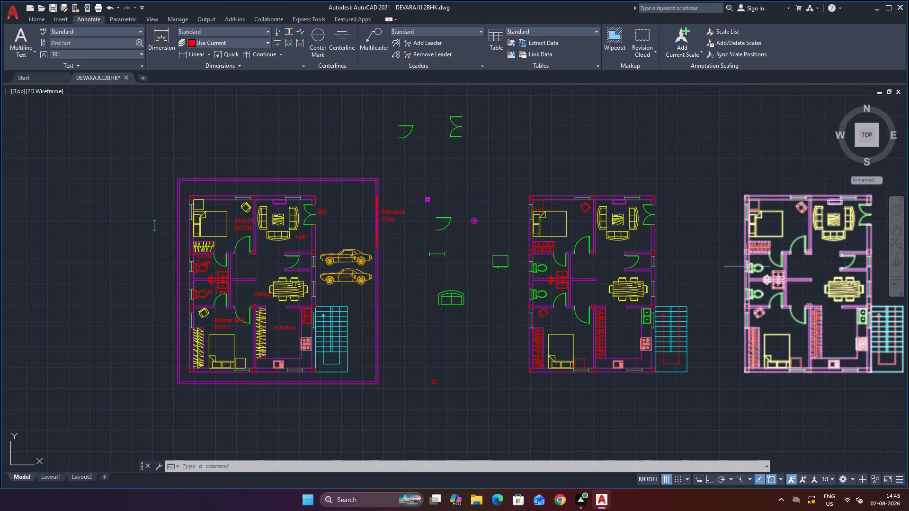
pyautogui.scroll(-1, 745, 266)
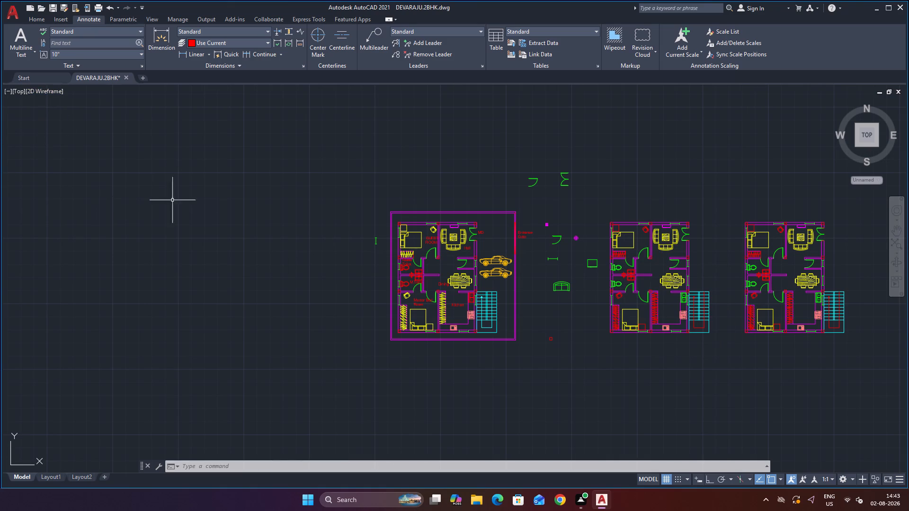
pyautogui.scroll(2, 517, 237)
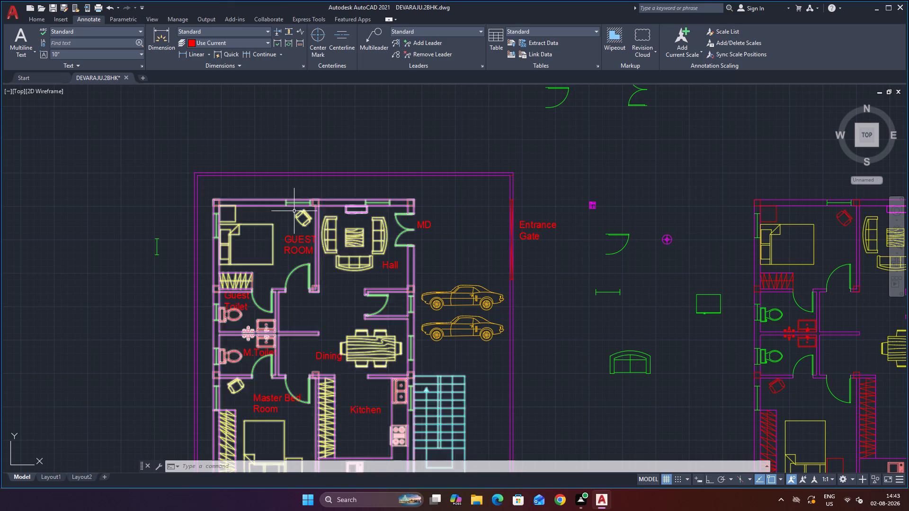
pyautogui.scroll(-4, 448, 259)
pyautogui.scroll(2, 504, 300)
pyautogui.scroll(1, 433, 249)
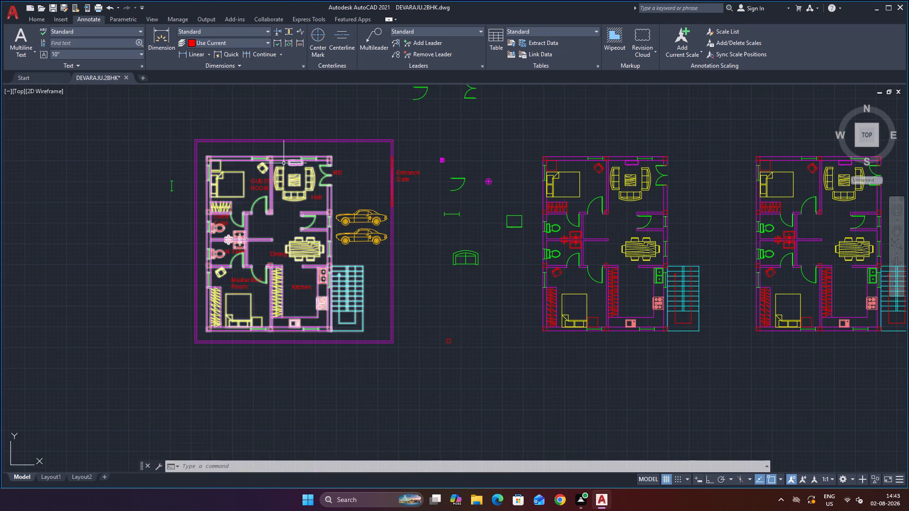
pyautogui.scroll(2, 258, 168)
pyautogui.scroll(-2, 304, 205)
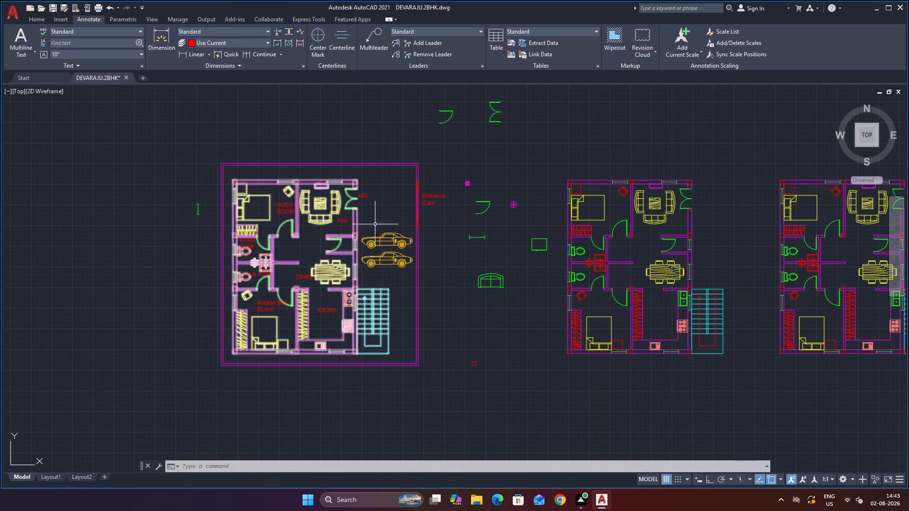
pyautogui.scroll(1, 397, 231)
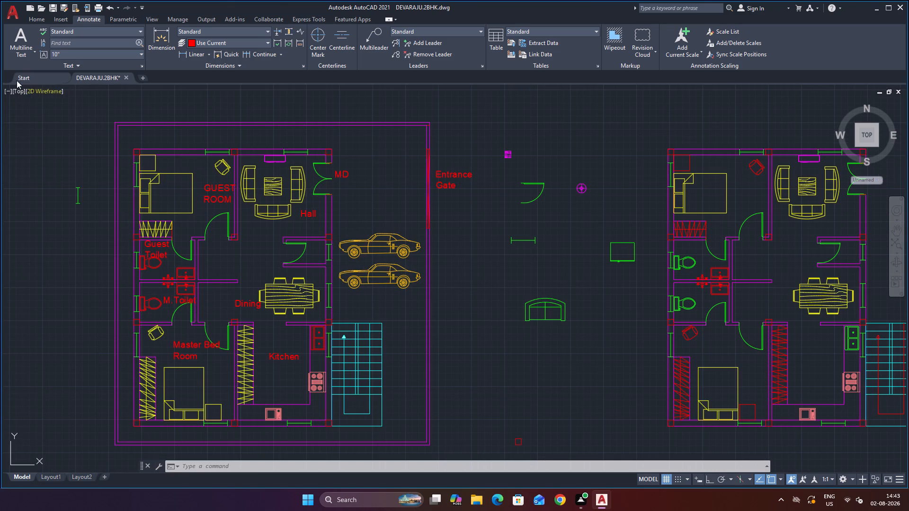
# Save the drawing.
pyautogui.click(31, 21)
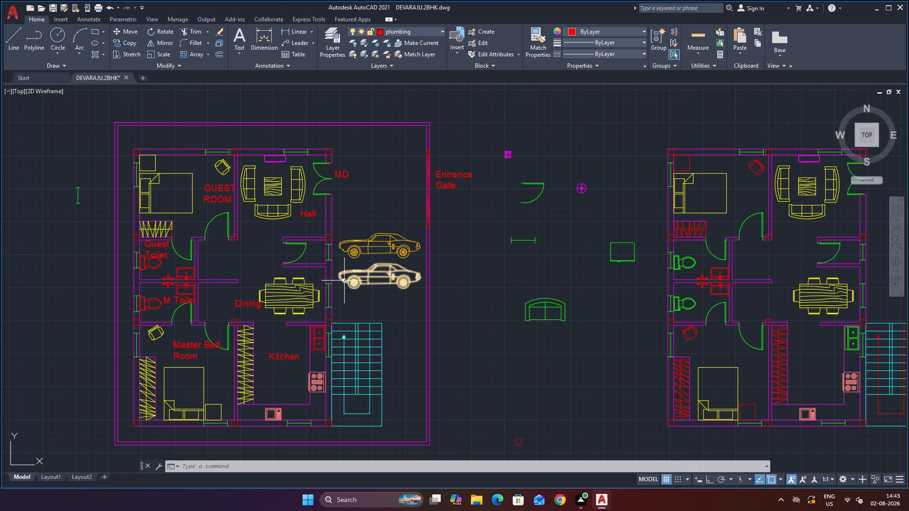
pyautogui.hotkey('ctrl', 's')
pyautogui.hotkey('ctrl', 's')
pyautogui.hotkey('ctrl', 's')
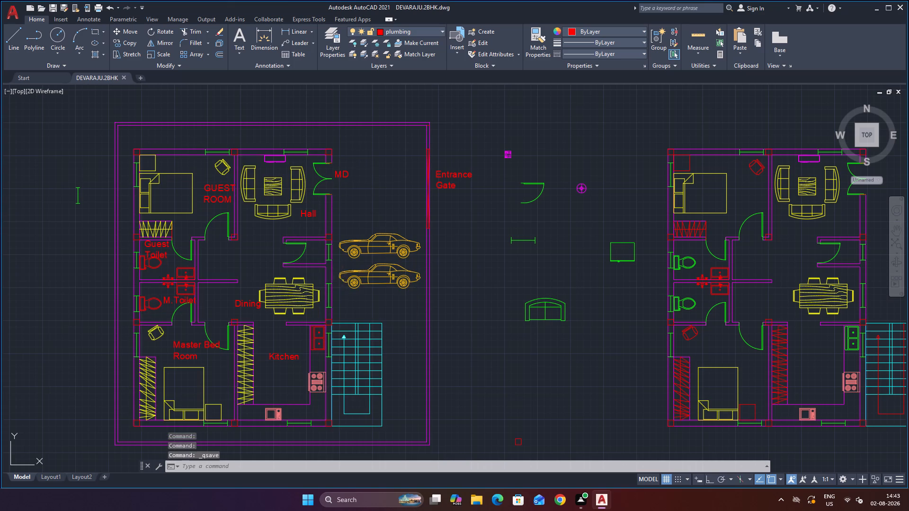
# Trim the wall line crossing the column at the junction of the dining area, master bedroom and kitchen.
pyautogui.scroll(1, 159, 394)
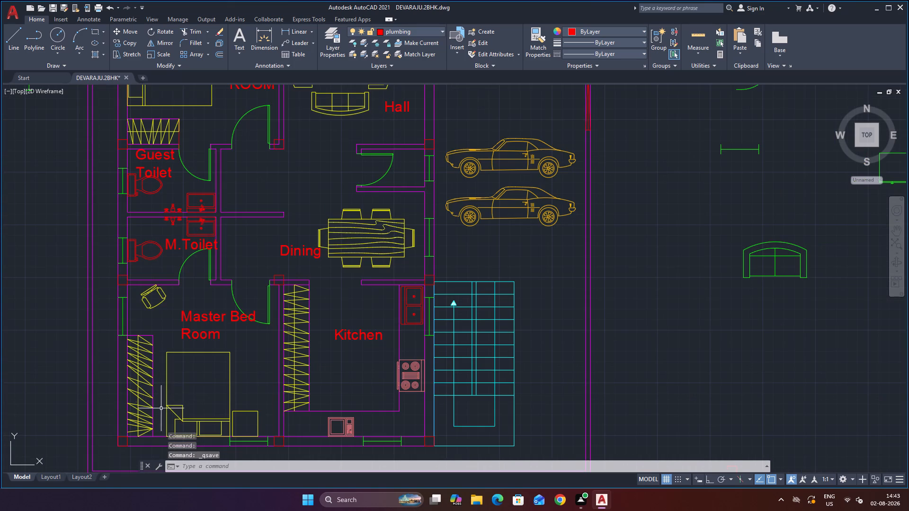
pyautogui.scroll(-1, 286, 172)
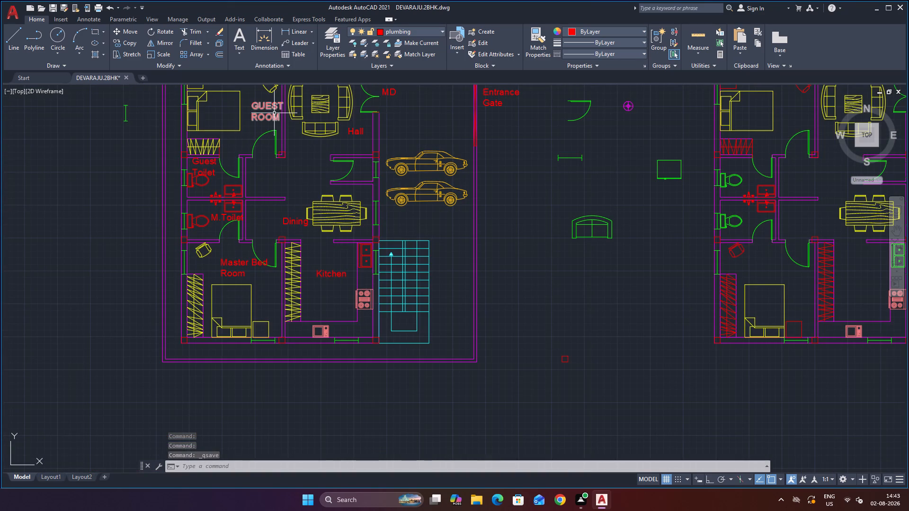
pyautogui.scroll(2, 276, 126)
pyautogui.scroll(2, 282, 167)
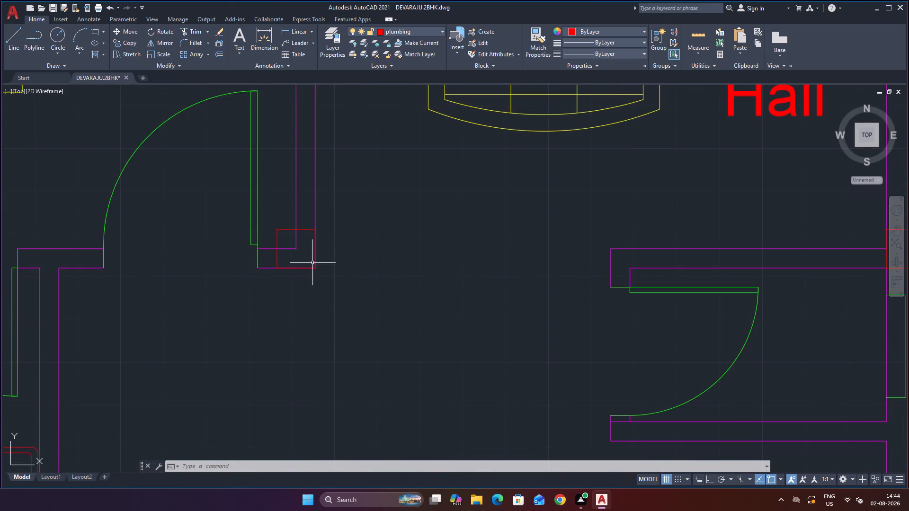
pyautogui.scroll(-3, 311, 278)
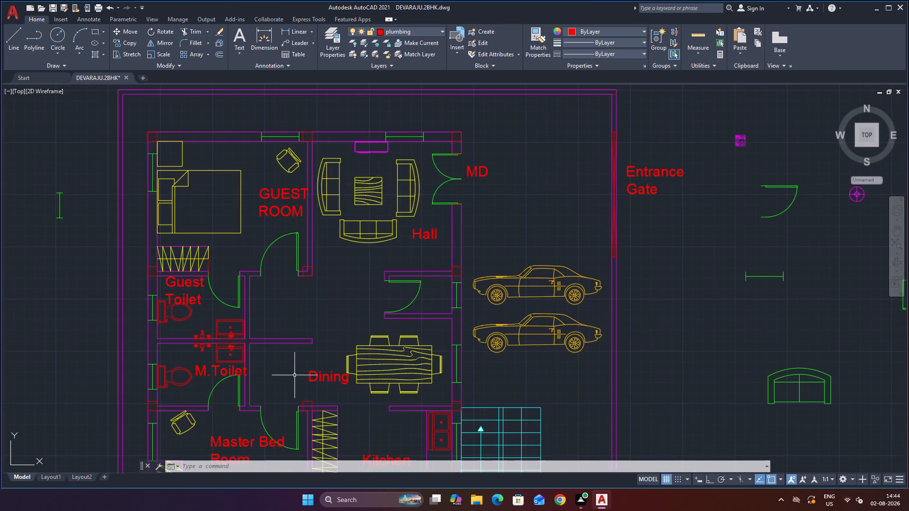
pyautogui.scroll(2, 300, 388)
pyautogui.scroll(-3, 313, 313)
pyautogui.scroll(4, 329, 366)
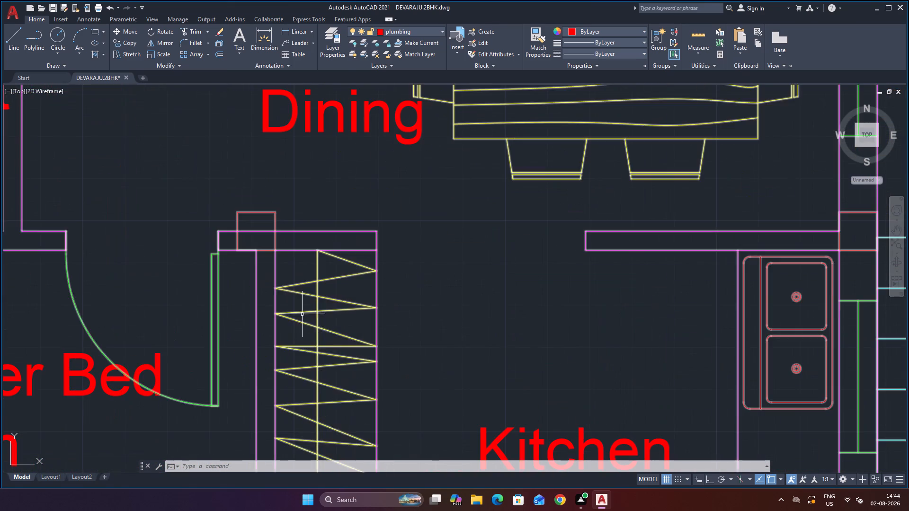
pyautogui.write('tr')
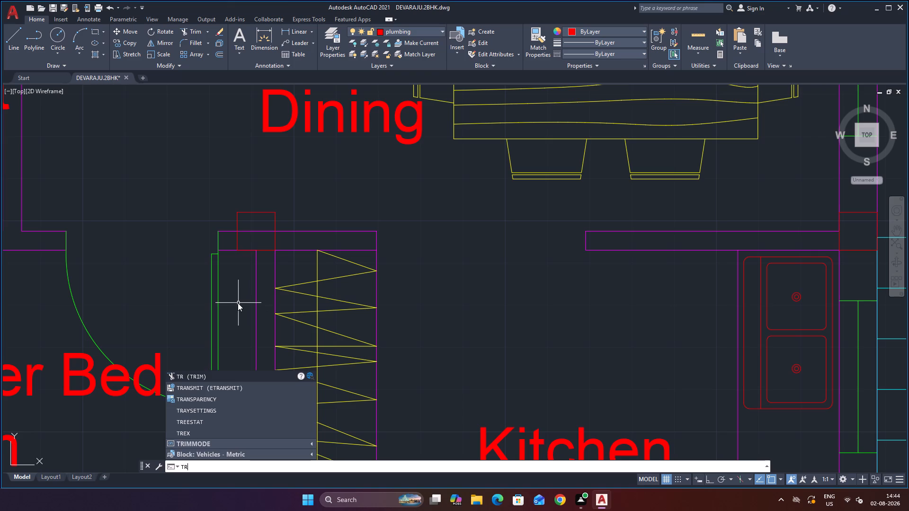
pyautogui.press('Return')
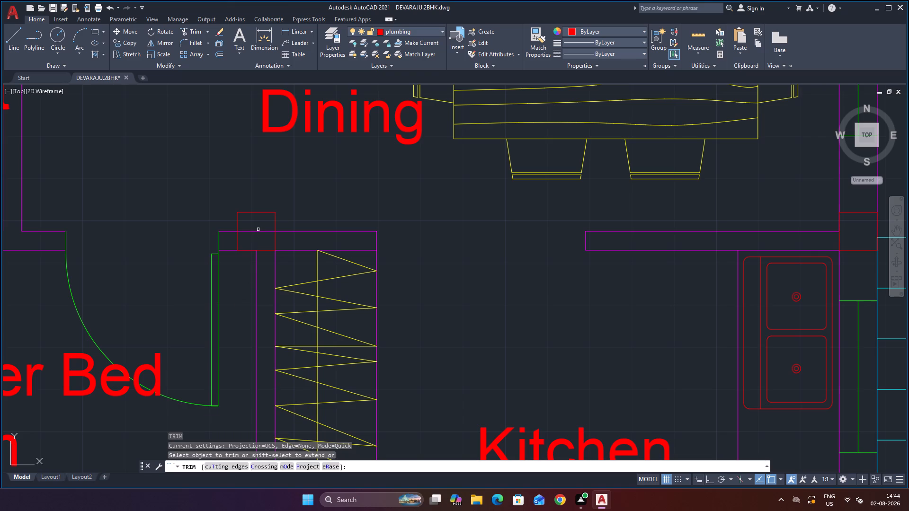
pyautogui.click(258, 231)
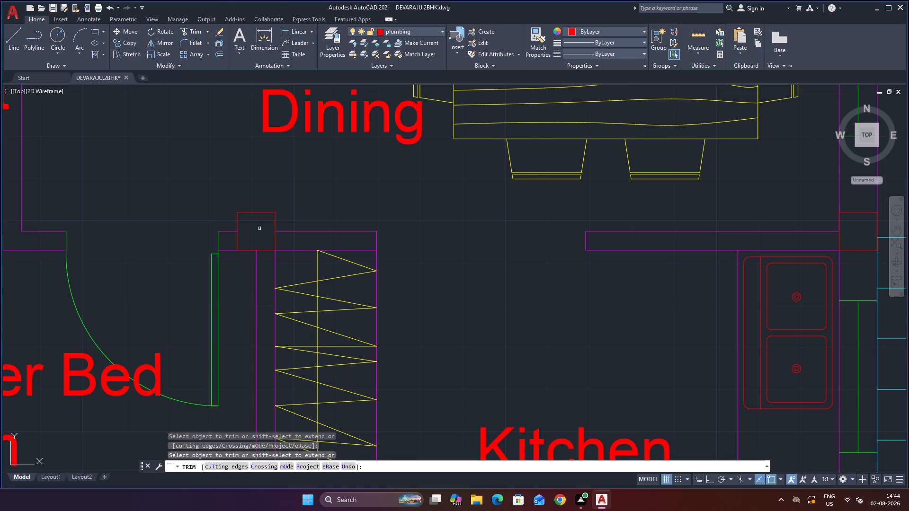
# Trim the vertical and horizontal wall lines inside the column beside the guest room door.
pyautogui.scroll(-3, 259, 230)
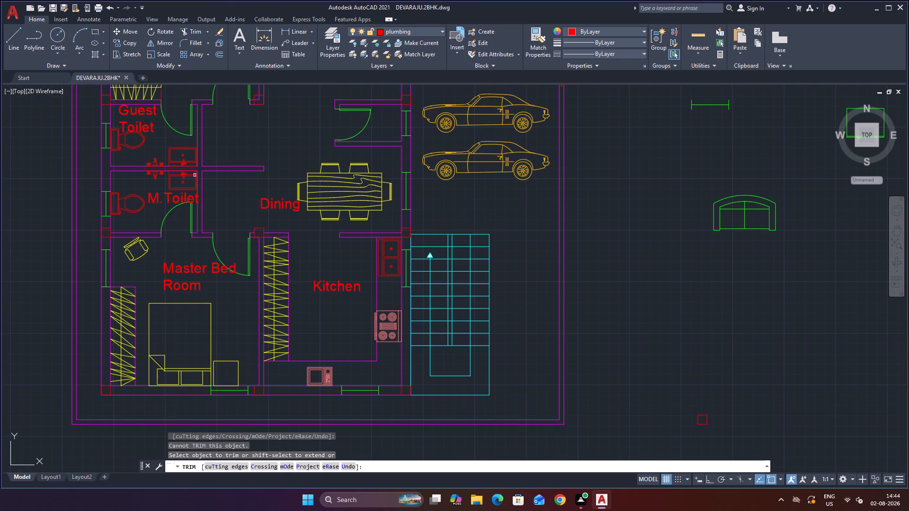
pyautogui.scroll(-2, 253, 130)
pyautogui.scroll(4, 257, 103)
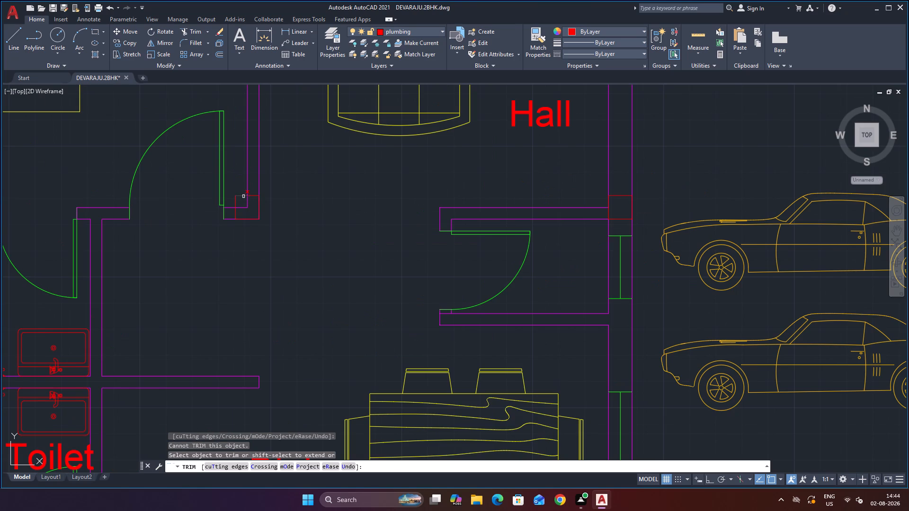
pyautogui.scroll(3, 243, 210)
pyautogui.click(255, 170)
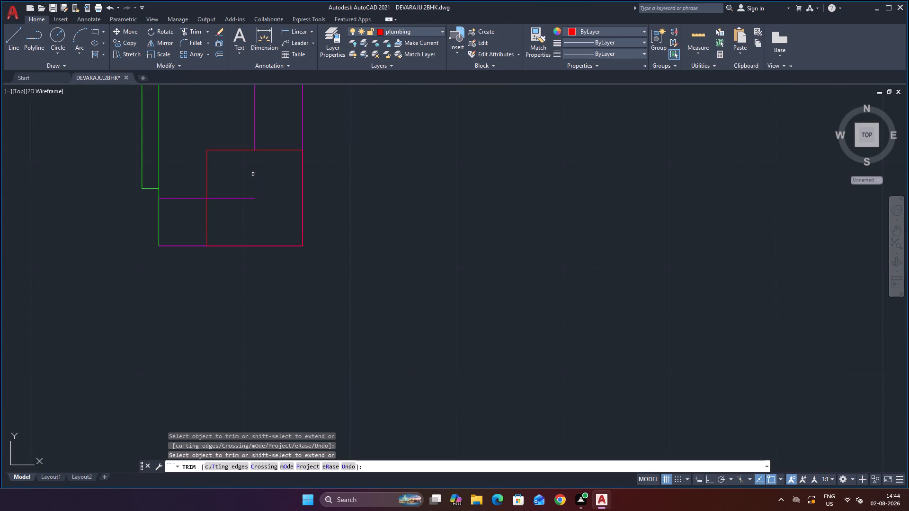
pyautogui.click(240, 196)
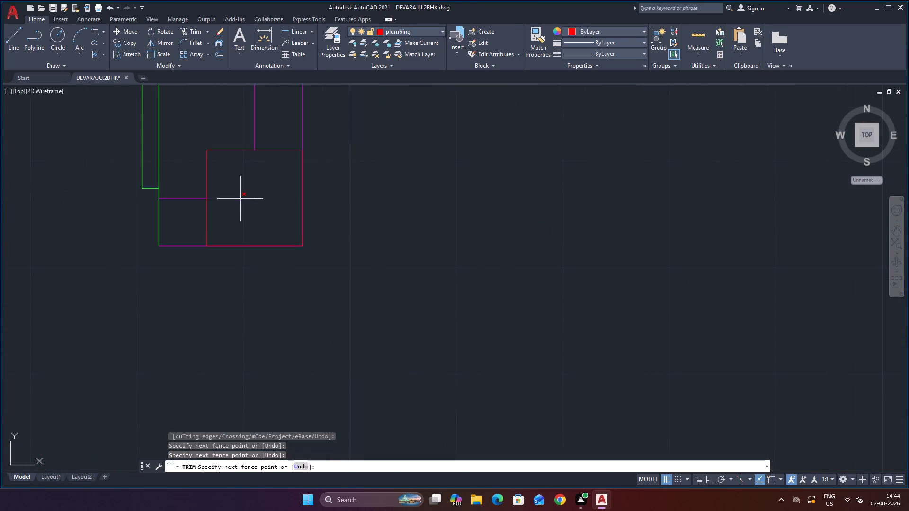
pyautogui.click(240, 199)
# Inspect the remaining columns, outer walls and staircase of the labelled plan for wall lines that still need trimming.
pyautogui.scroll(-10, 252, 197)
pyautogui.scroll(3, 261, 169)
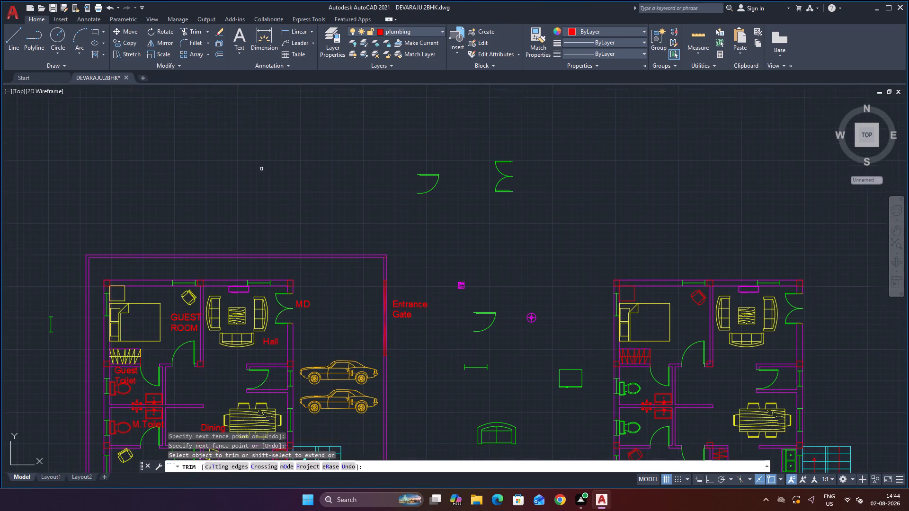
pyautogui.scroll(1, 261, 169)
pyautogui.scroll(3, 187, 300)
pyautogui.scroll(1, 245, 247)
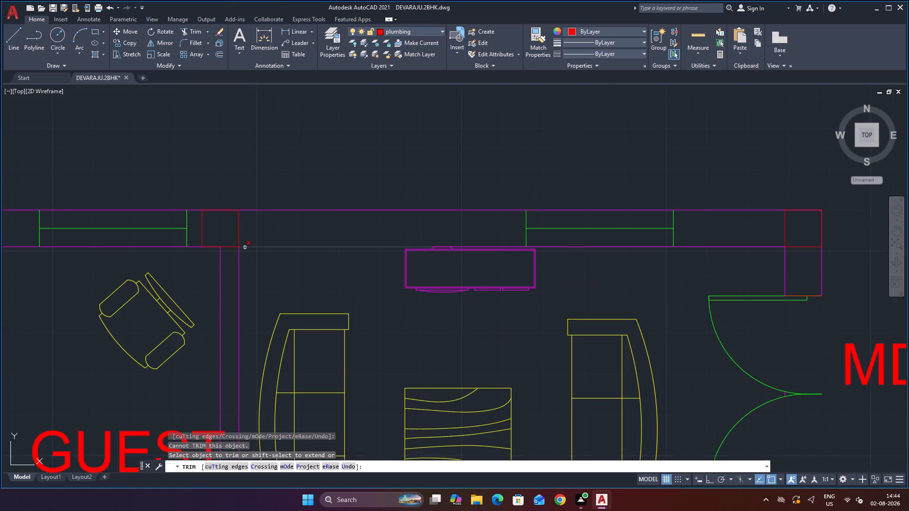
pyautogui.scroll(2, 245, 247)
pyautogui.scroll(-5, 266, 215)
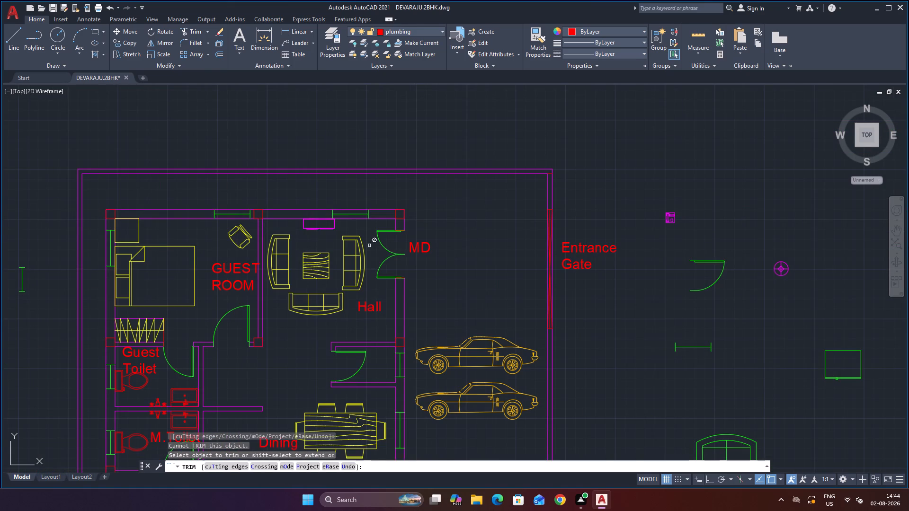
pyautogui.scroll(-2, 370, 245)
pyautogui.scroll(4, 385, 318)
pyautogui.scroll(-2, 378, 261)
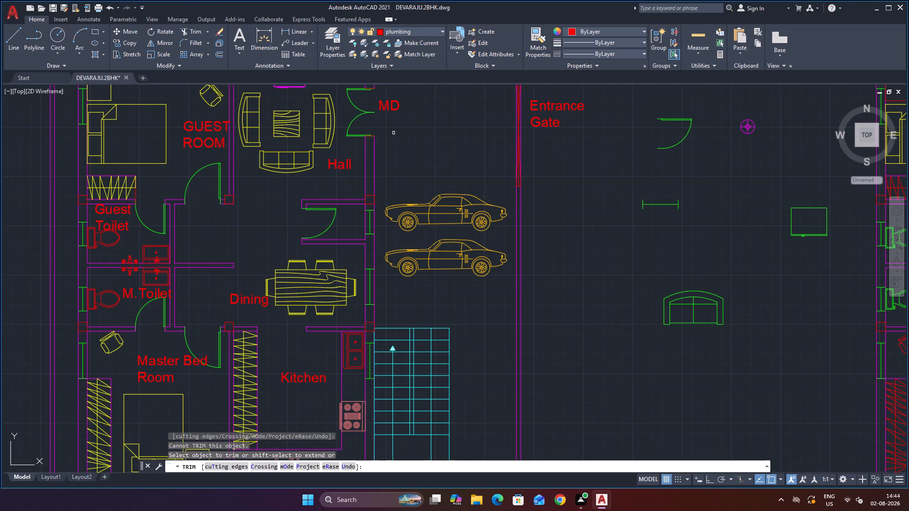
pyautogui.scroll(-2, 395, 133)
pyautogui.scroll(3, 395, 243)
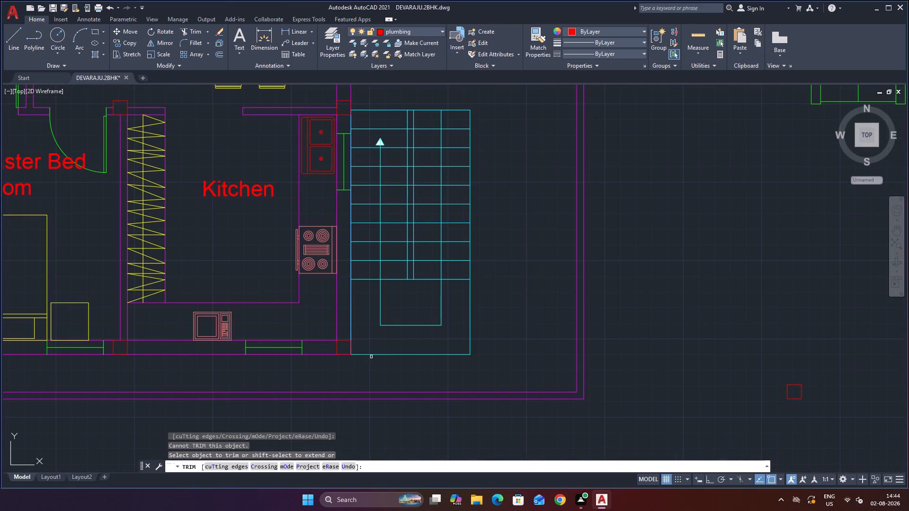
pyautogui.scroll(-3, 342, 294)
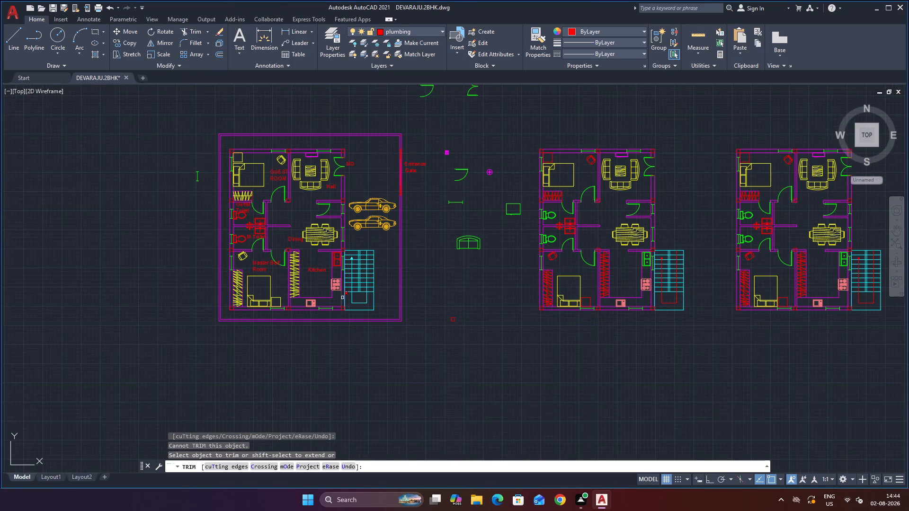
# Save the drawing with the trimmed column lines.
pyautogui.hotkey('ctrl', 's')
pyautogui.hotkey('ctrl', 's')
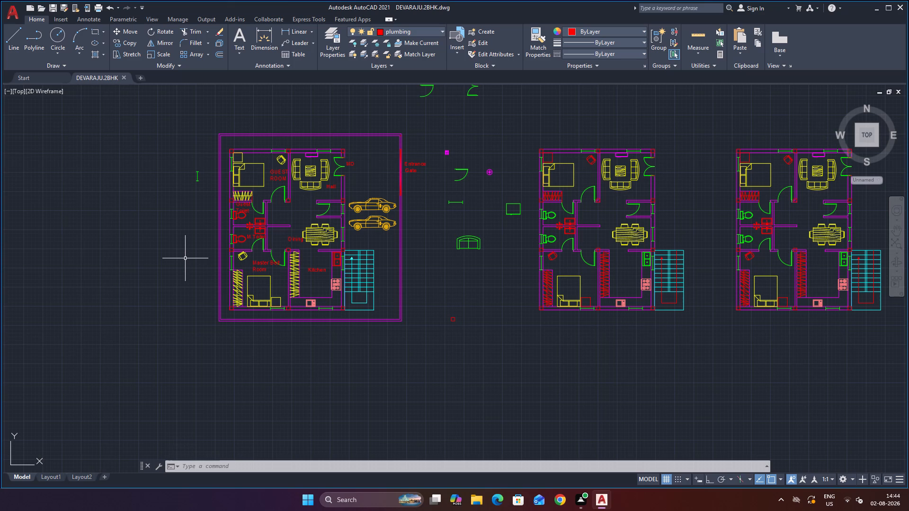
# Examine the guest room wardrobe's end line beside the guest toilet door in the labelled plan.
pyautogui.scroll(2, 242, 191)
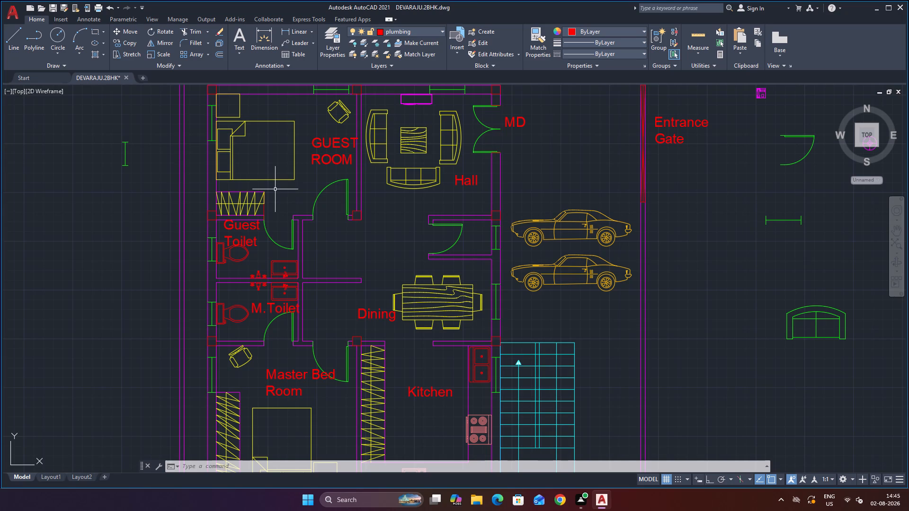
pyautogui.scroll(1, 252, 152)
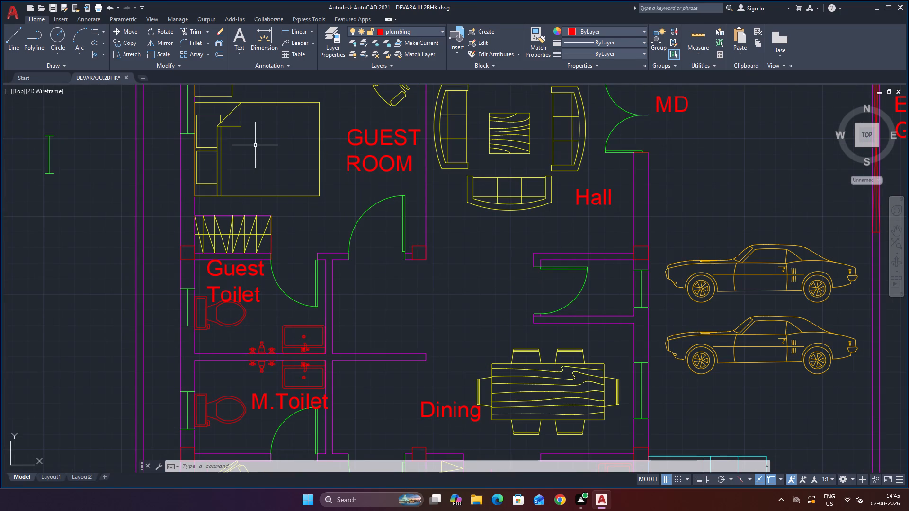
pyautogui.scroll(3, 269, 250)
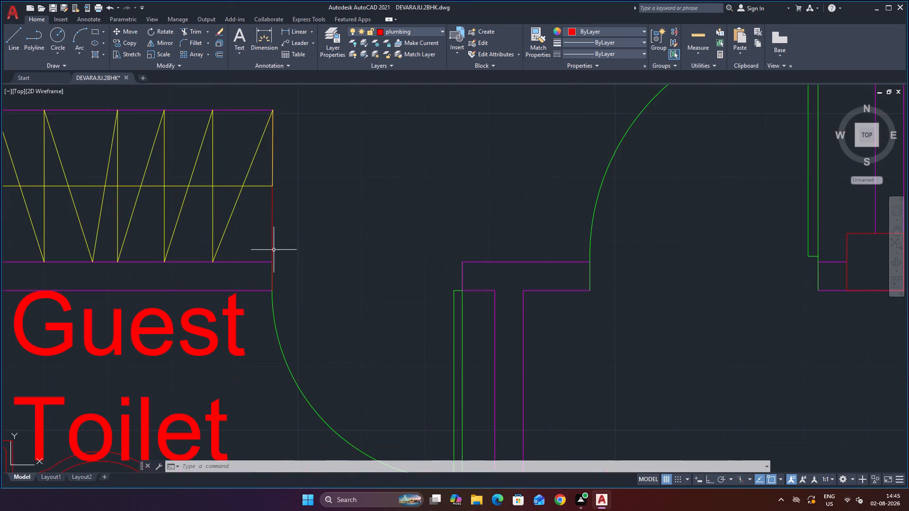
pyautogui.scroll(-2, 281, 215)
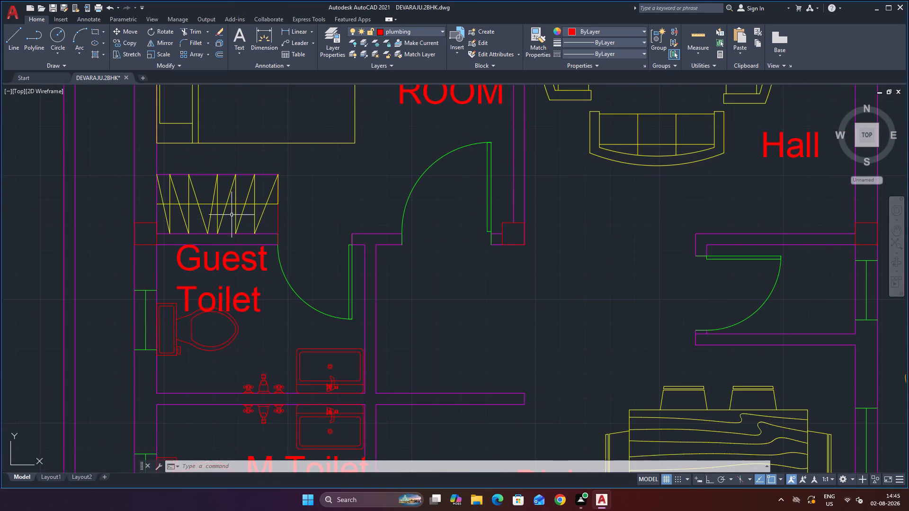
pyautogui.scroll(2, 291, 198)
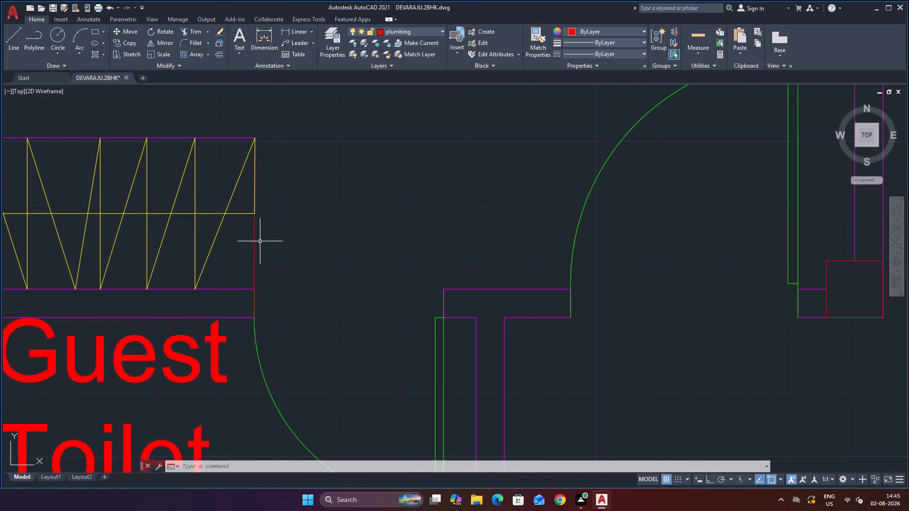
pyautogui.scroll(-1, 265, 241)
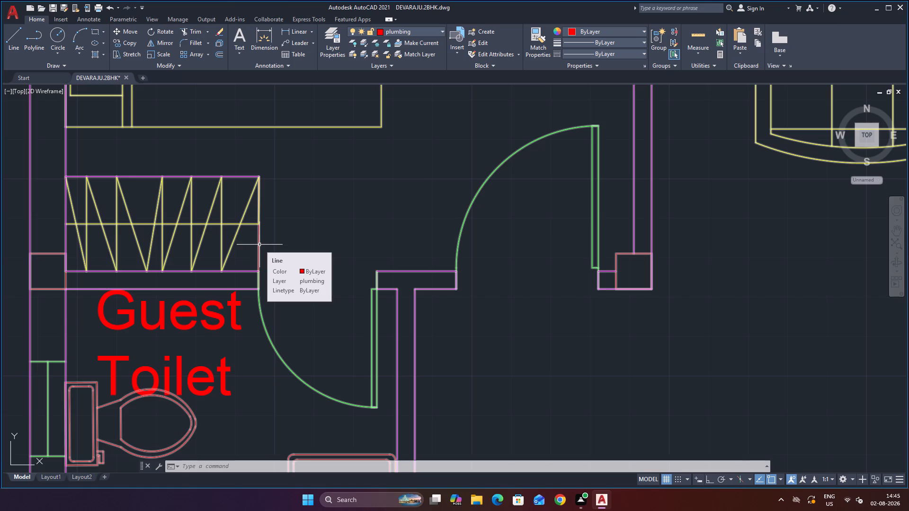
pyautogui.click(259, 245)
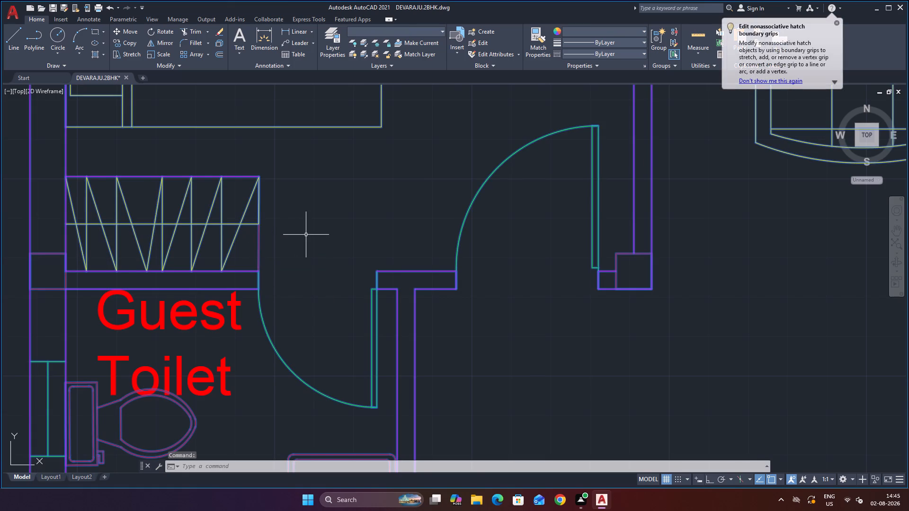
pyautogui.scroll(-3, 309, 246)
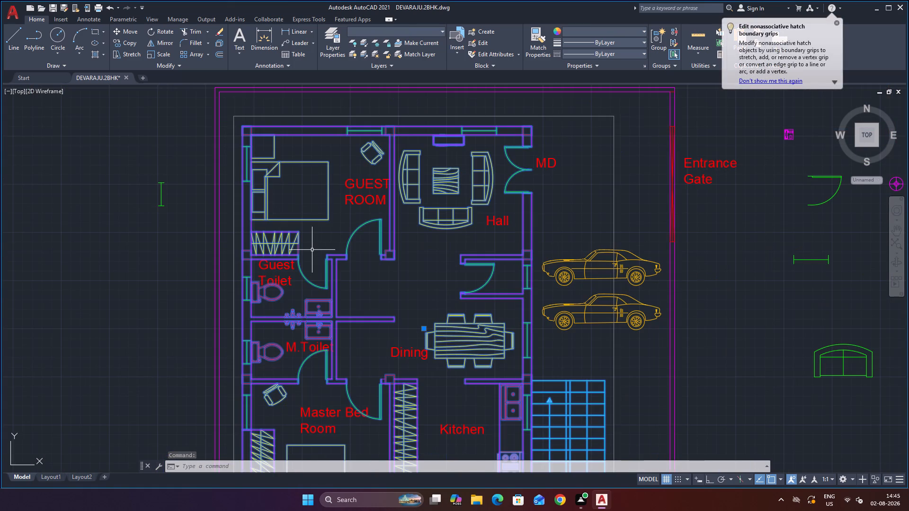
pyautogui.press('Escape')
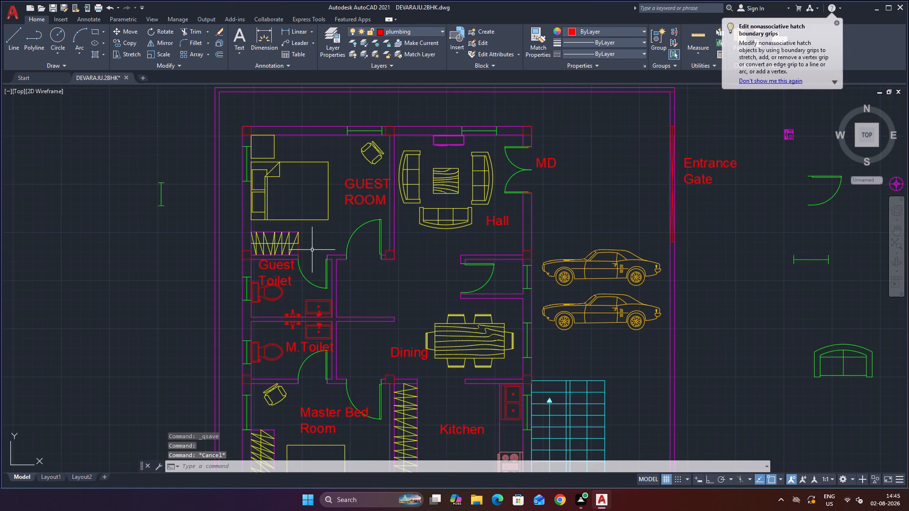
pyautogui.scroll(2, 297, 254)
pyautogui.scroll(1, 340, 252)
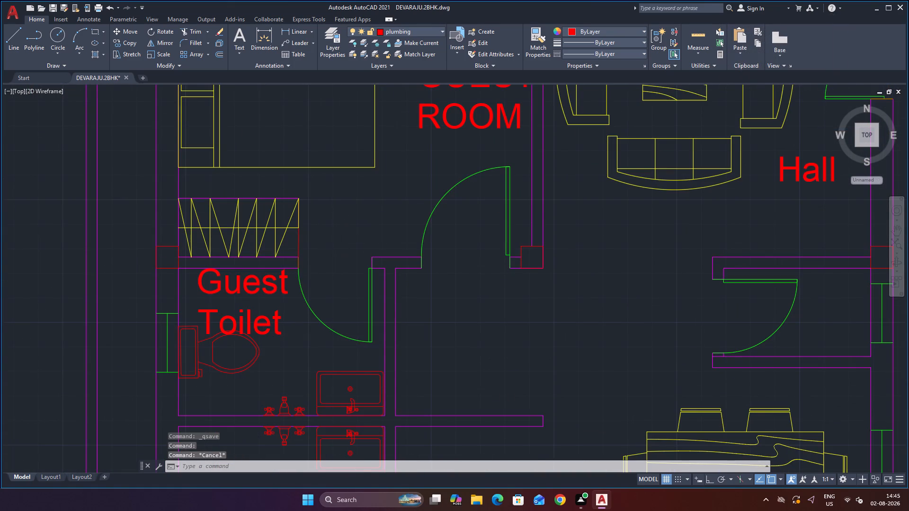
pyautogui.scroll(1, 340, 252)
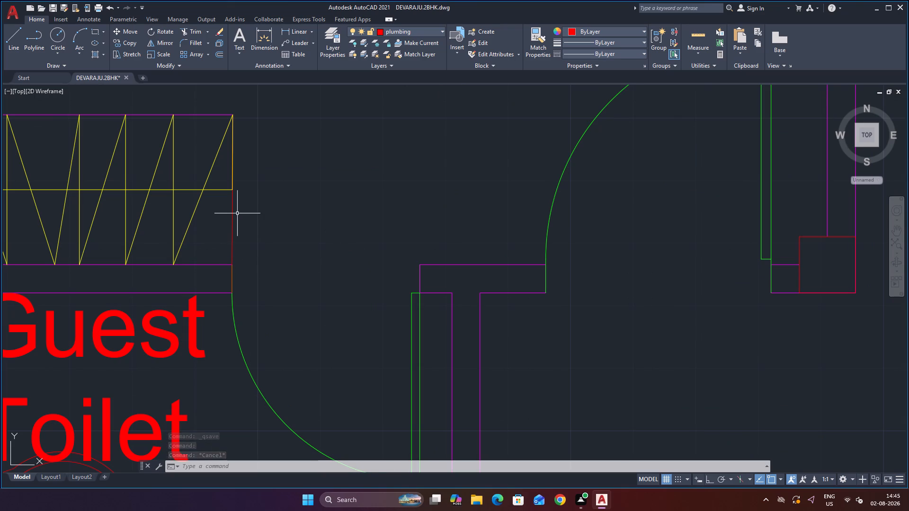
pyautogui.scroll(-5, 252, 207)
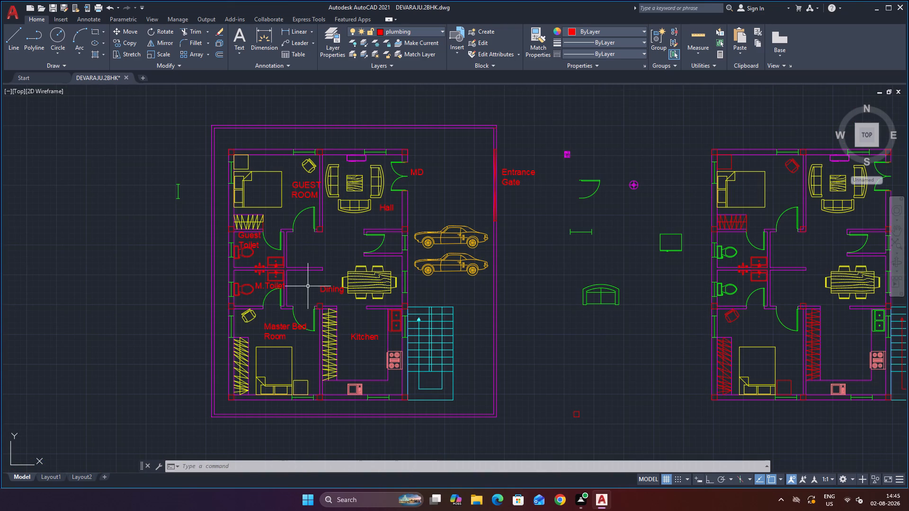
pyautogui.press('Escape')
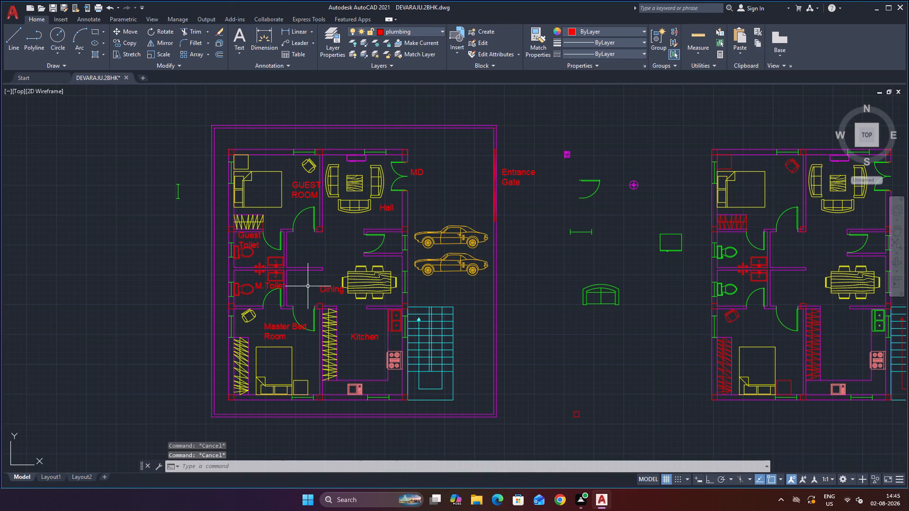
# Ungroup the labelled floor plan so that its individual lines can be edited.
pyautogui.click(394, 148)
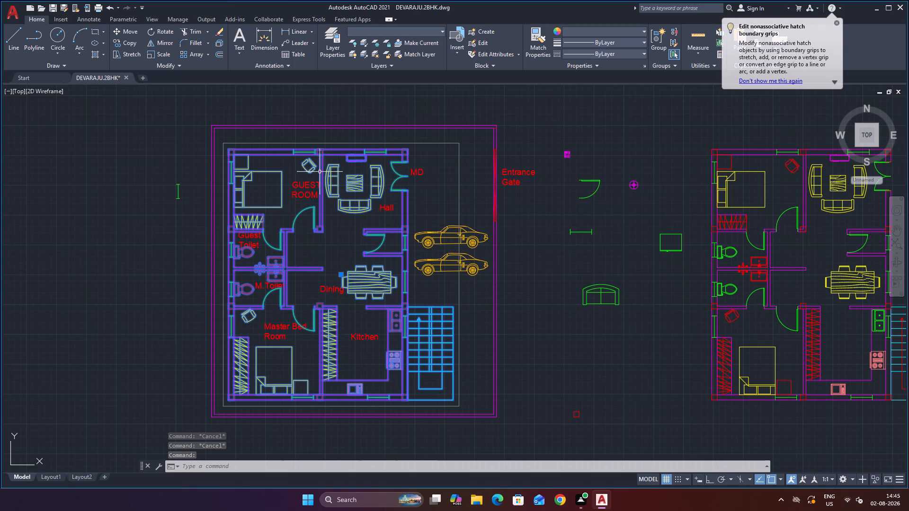
pyautogui.scroll(1, 344, 150)
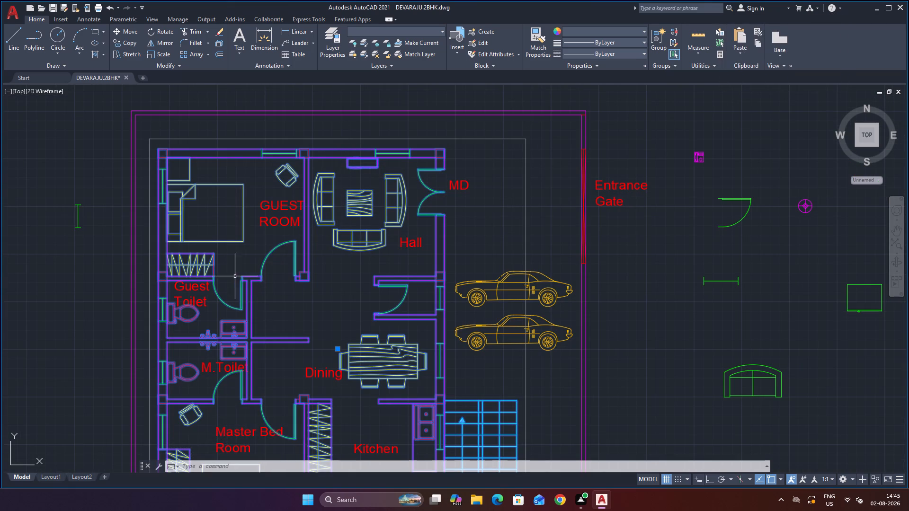
pyautogui.scroll(3, 207, 277)
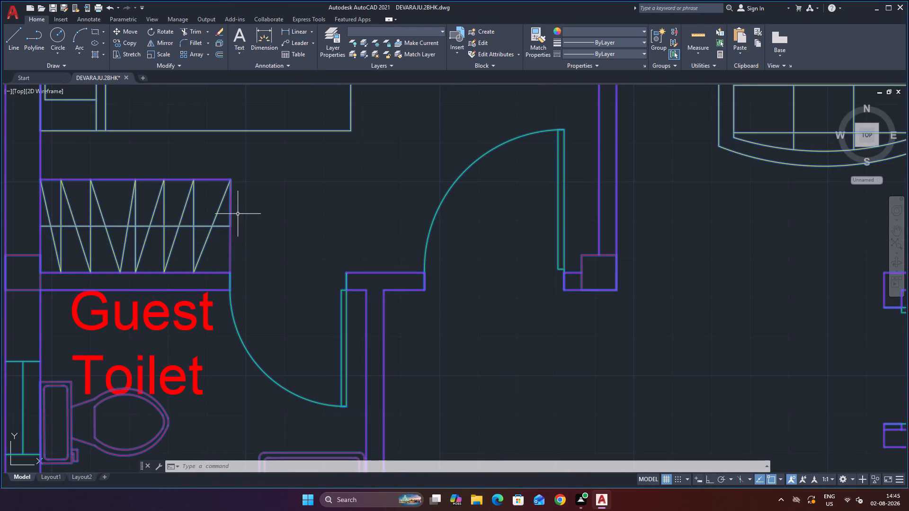
pyautogui.write('ung')
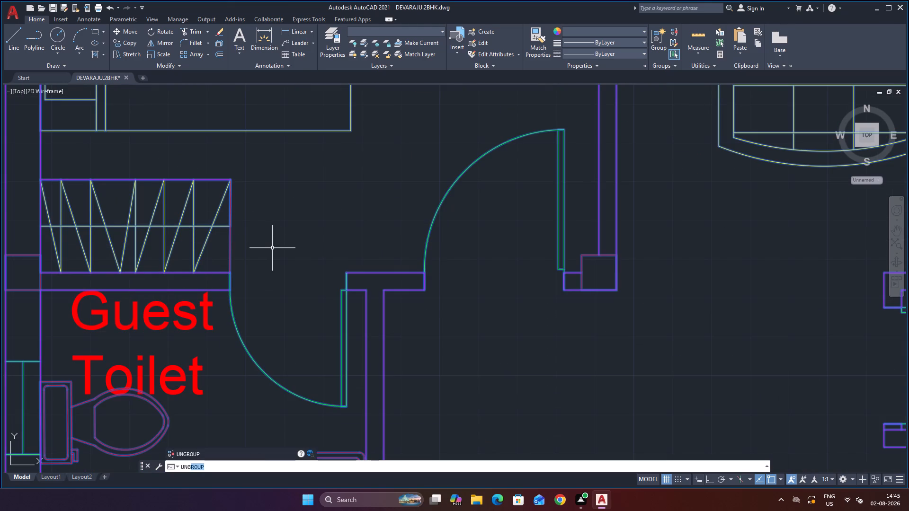
pyautogui.press('Return')
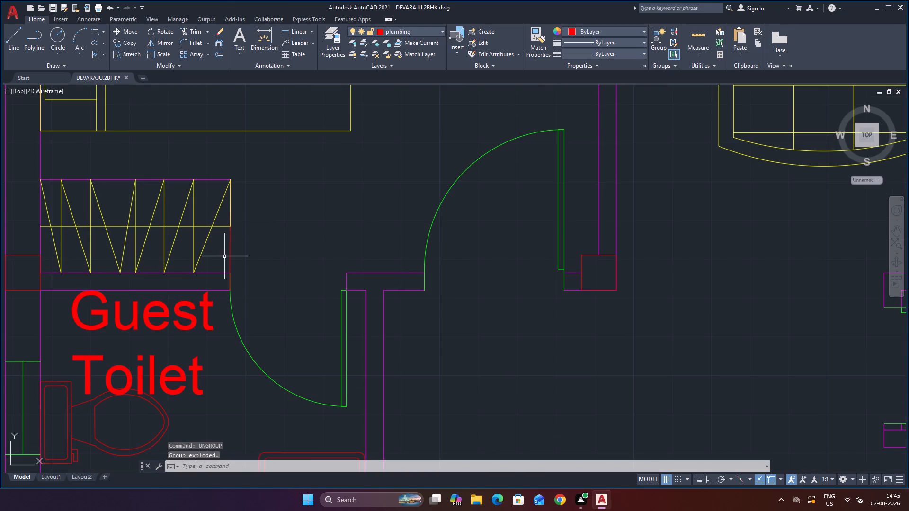
# Put the guest room wardrobe's end line on the walls layer, with magenta as the layer colour.
pyautogui.click(231, 250)
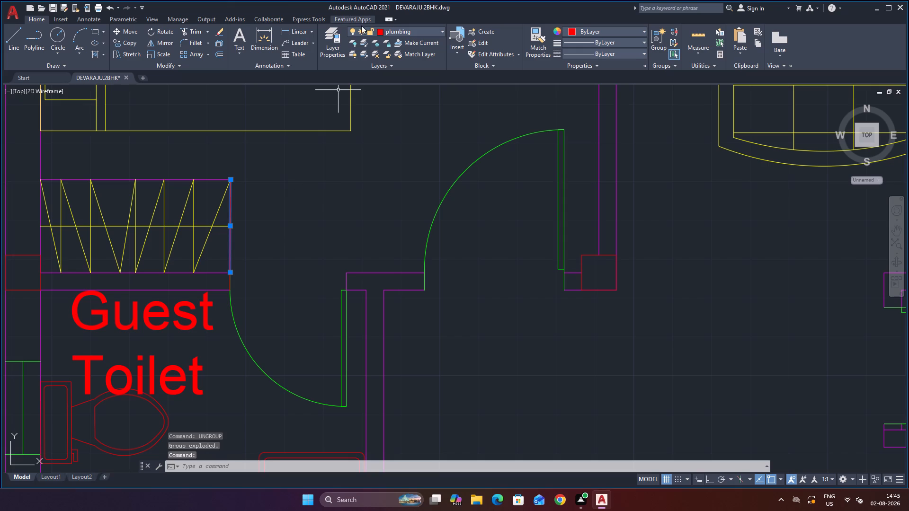
pyautogui.click(382, 33)
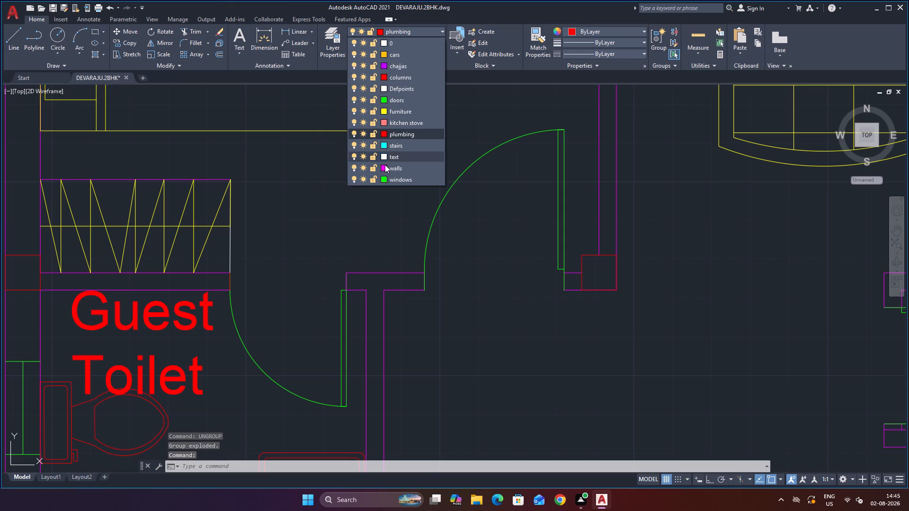
pyautogui.click(385, 165)
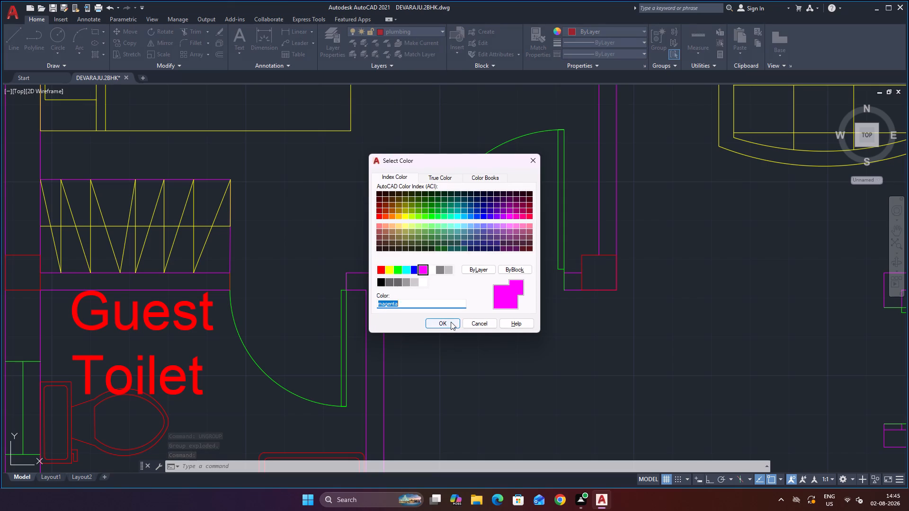
pyautogui.click(451, 322)
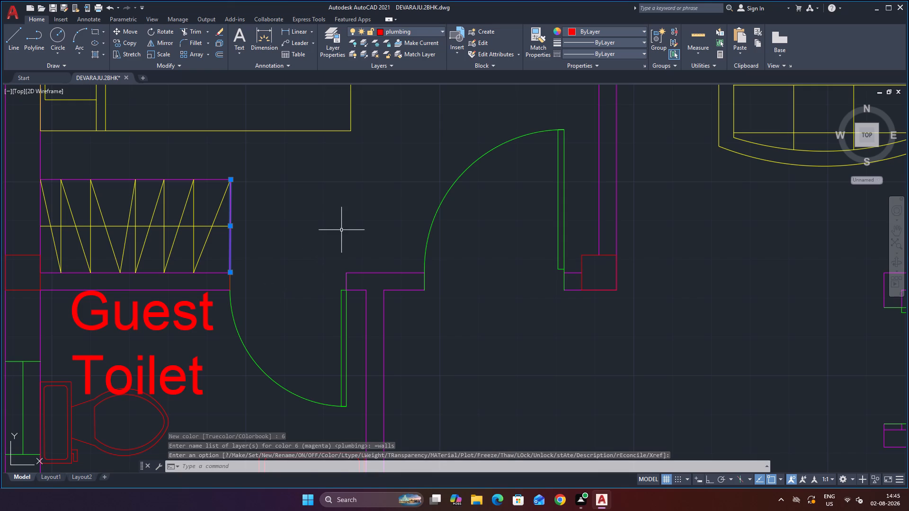
pyautogui.click(351, 210)
pyautogui.press('Escape')
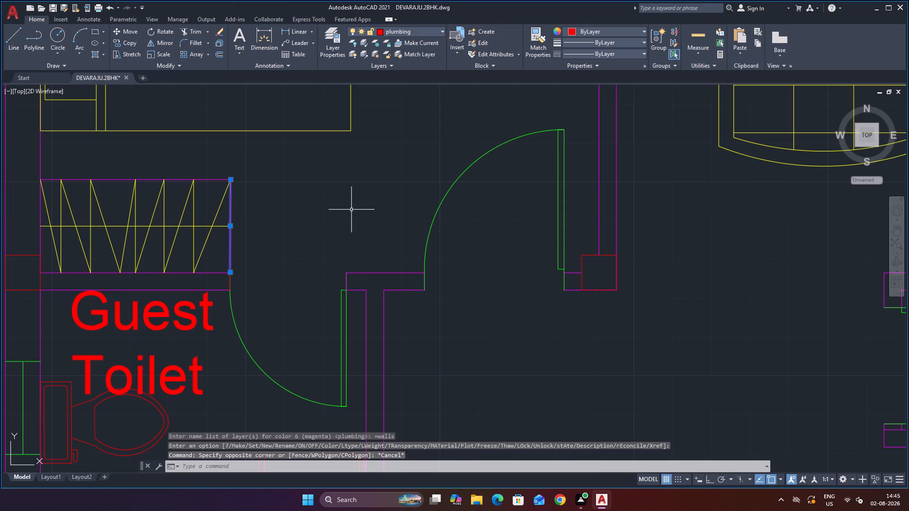
pyautogui.click(356, 215)
pyautogui.scroll(-3, 347, 217)
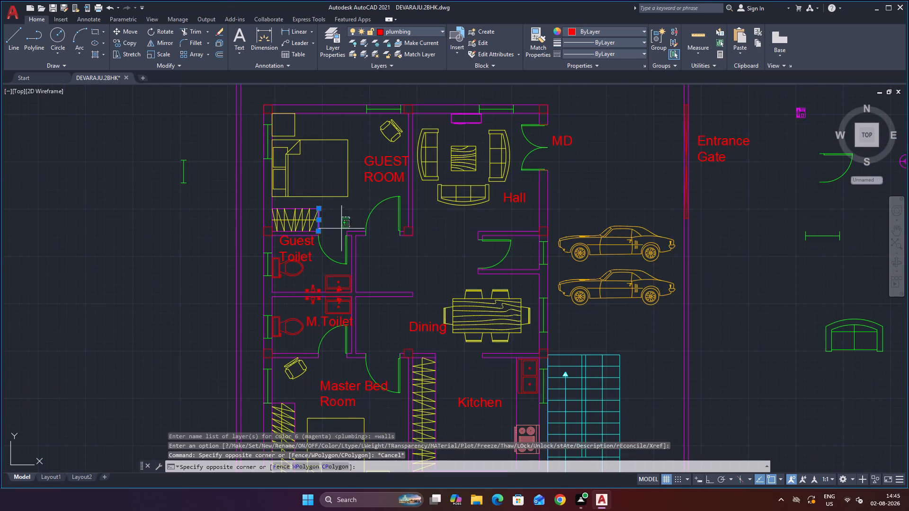
pyautogui.scroll(2, 320, 232)
pyautogui.click(346, 214)
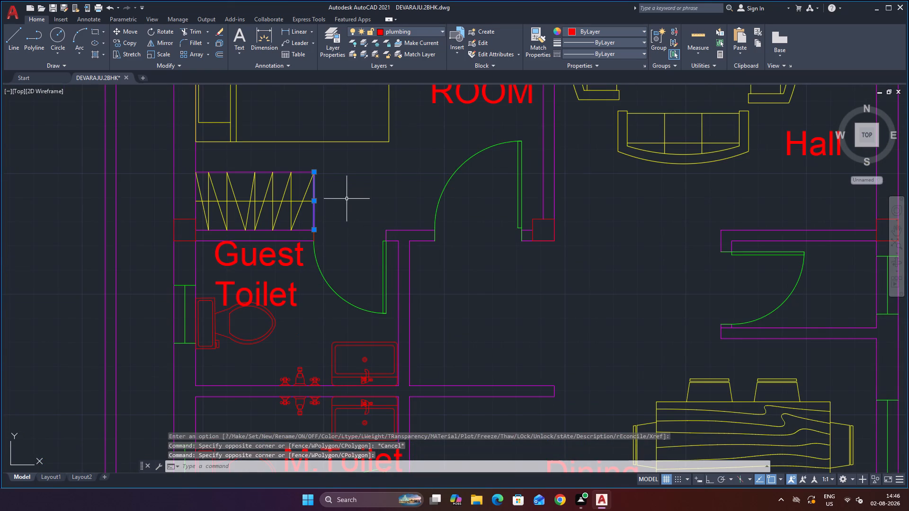
pyautogui.press('Escape')
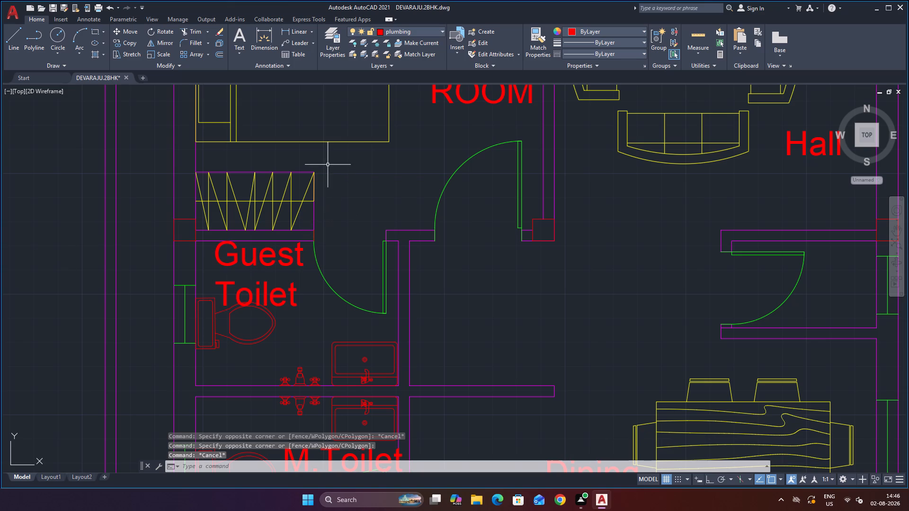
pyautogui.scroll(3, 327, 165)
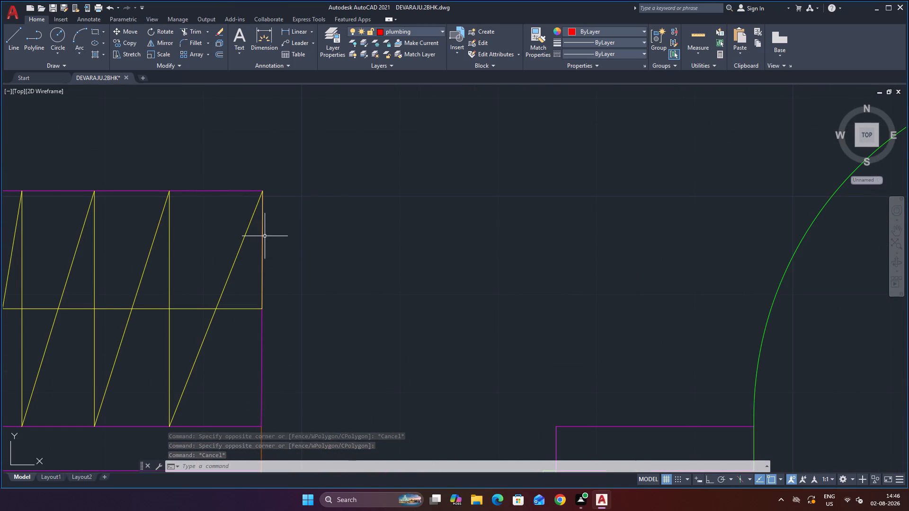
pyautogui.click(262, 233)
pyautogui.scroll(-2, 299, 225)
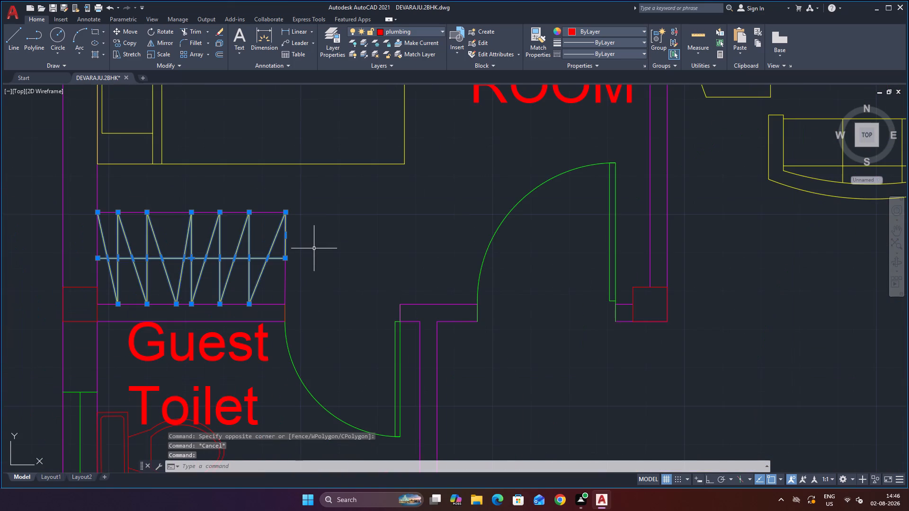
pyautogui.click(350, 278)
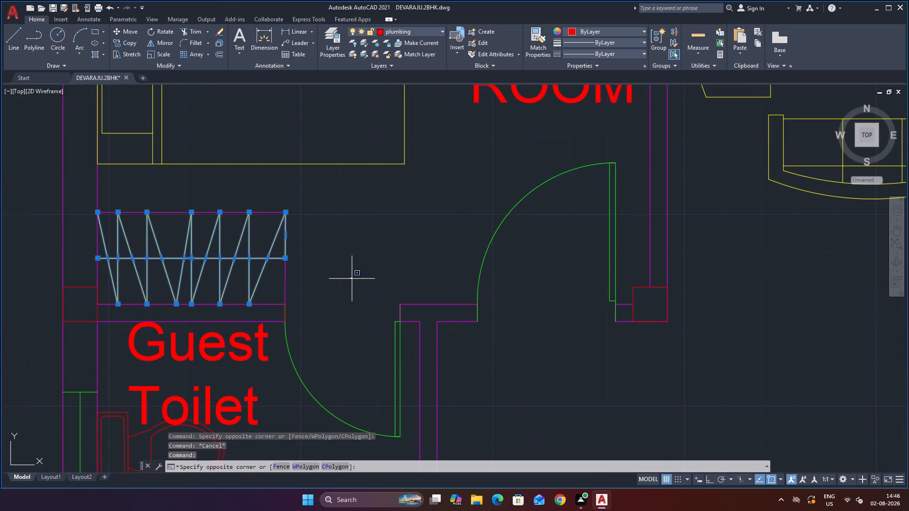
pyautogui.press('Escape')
# Save the drawing with the recoloured wardrobe end line.
pyautogui.hotkey('ctrl', 's')
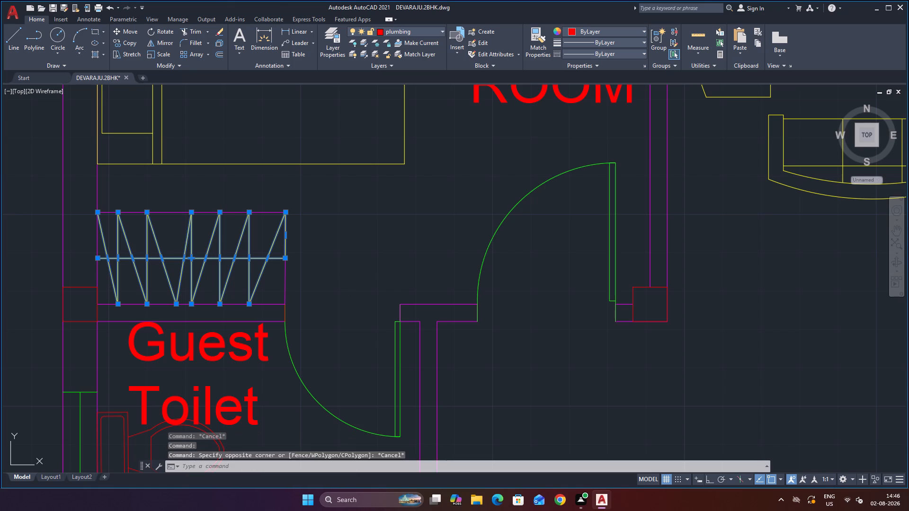
pyautogui.hotkey('ctrl', 's')
pyautogui.hotkey('ctrl', 's')
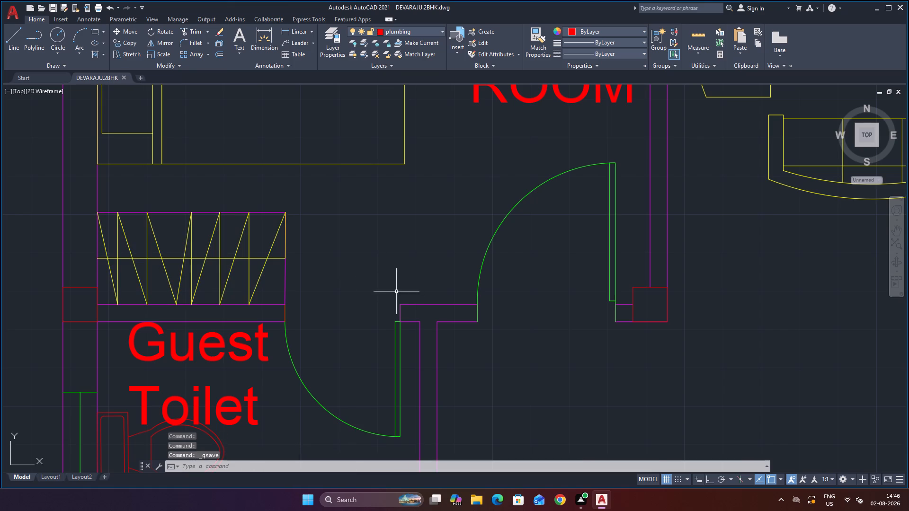
# Examine the guest room door corner, the hall walls and the main door jamb in the labelled plan.
pyautogui.scroll(-2, 393, 306)
pyautogui.scroll(2, 568, 325)
pyautogui.scroll(2, 446, 297)
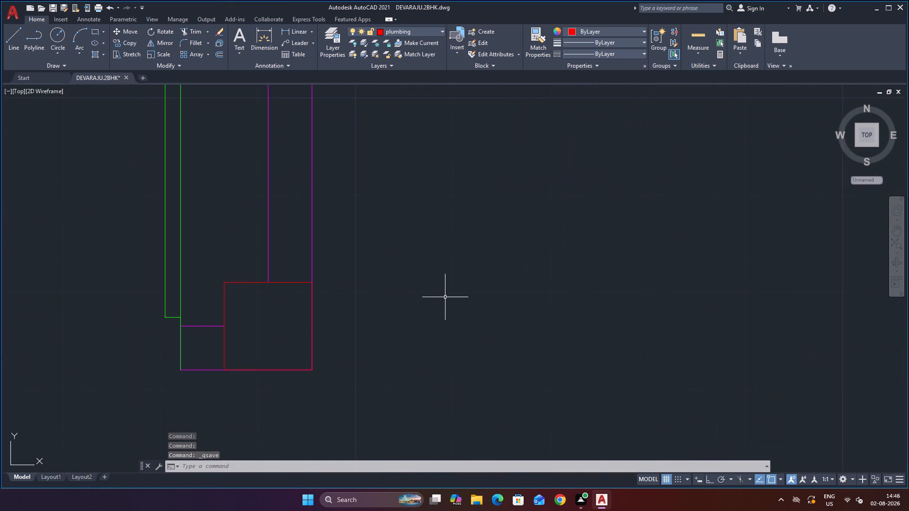
pyautogui.scroll(-4, 328, 334)
pyautogui.scroll(3, 386, 316)
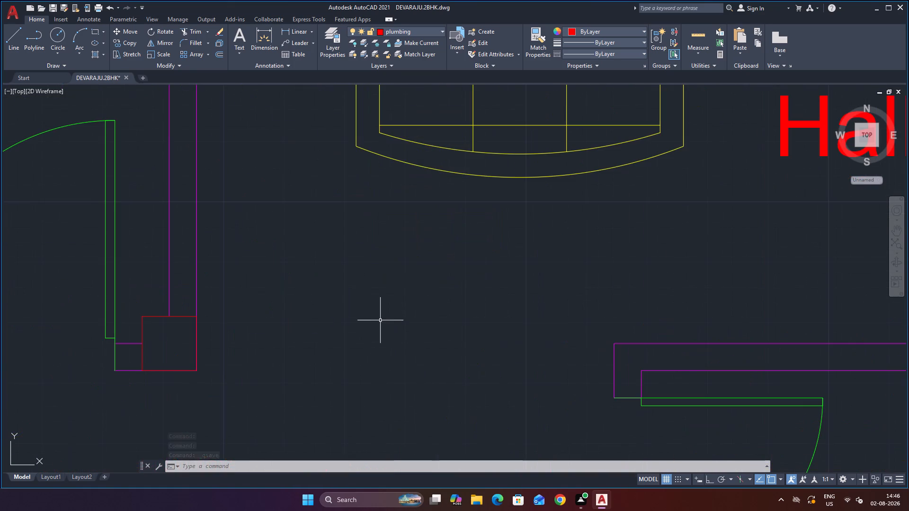
pyautogui.scroll(-3, 329, 313)
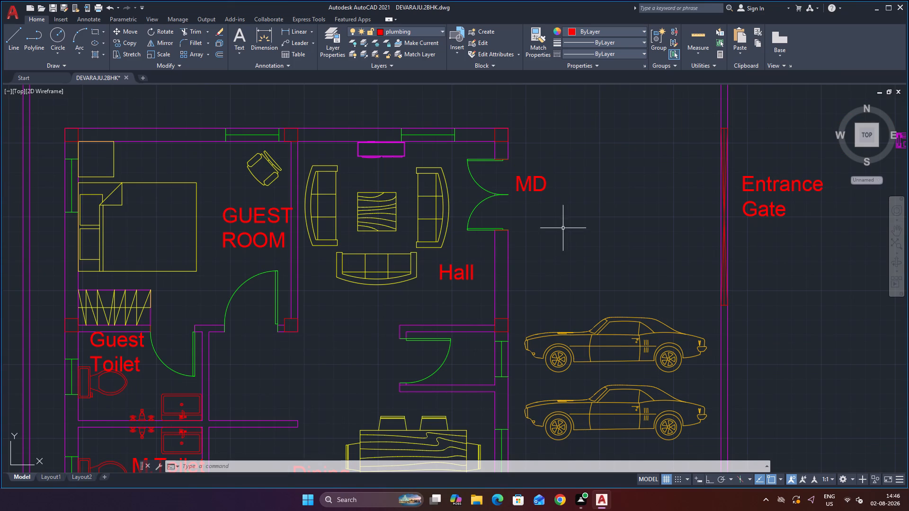
pyautogui.scroll(1, 560, 224)
pyautogui.scroll(2, 500, 223)
pyautogui.scroll(1, 462, 254)
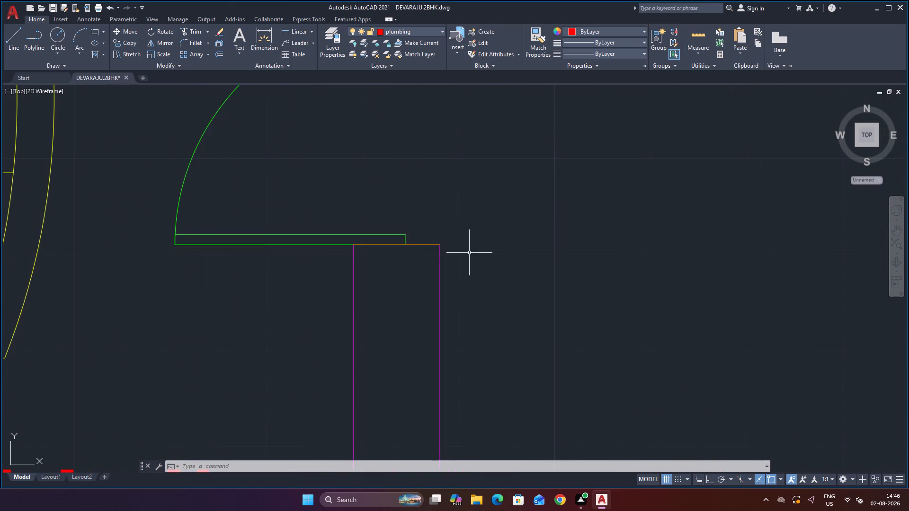
pyautogui.scroll(-4, 469, 253)
pyautogui.scroll(-1, 418, 206)
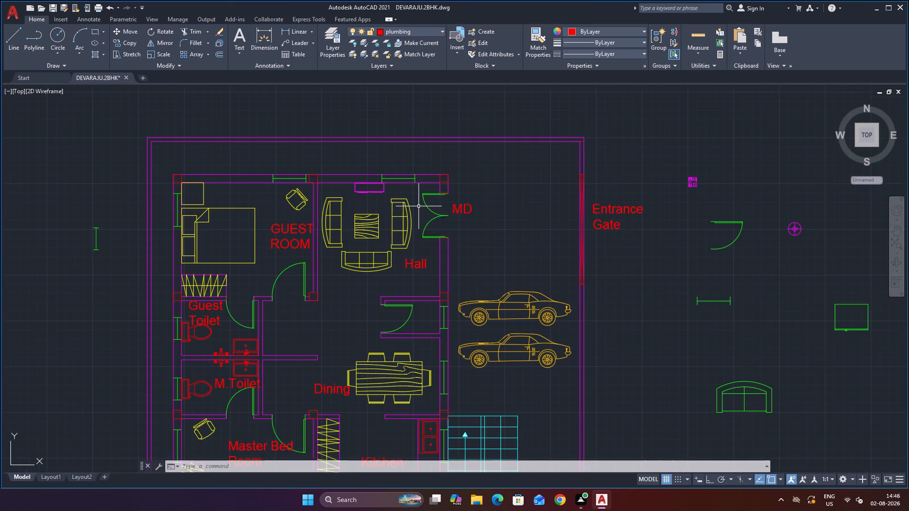
pyautogui.scroll(-2, 357, 266)
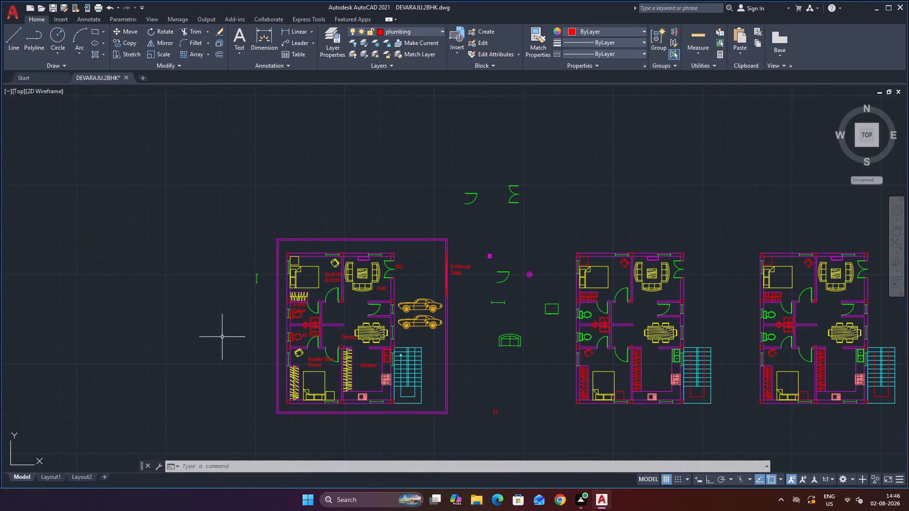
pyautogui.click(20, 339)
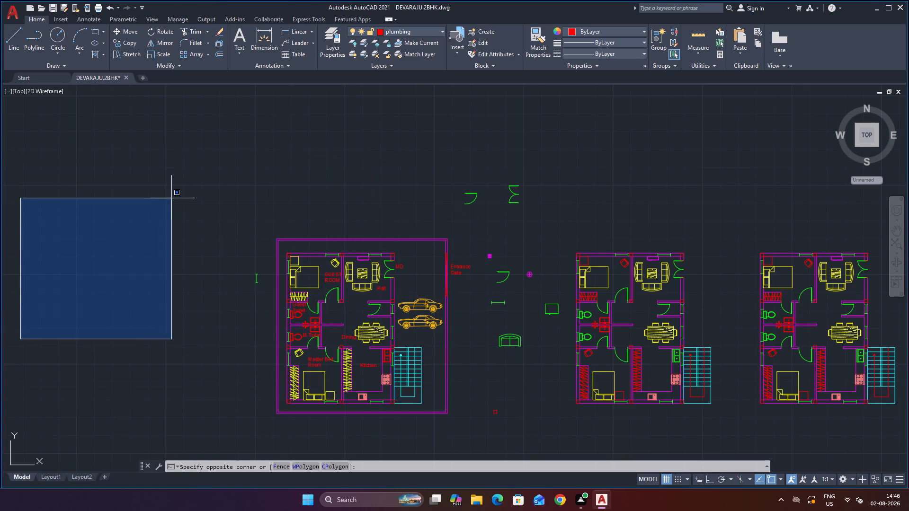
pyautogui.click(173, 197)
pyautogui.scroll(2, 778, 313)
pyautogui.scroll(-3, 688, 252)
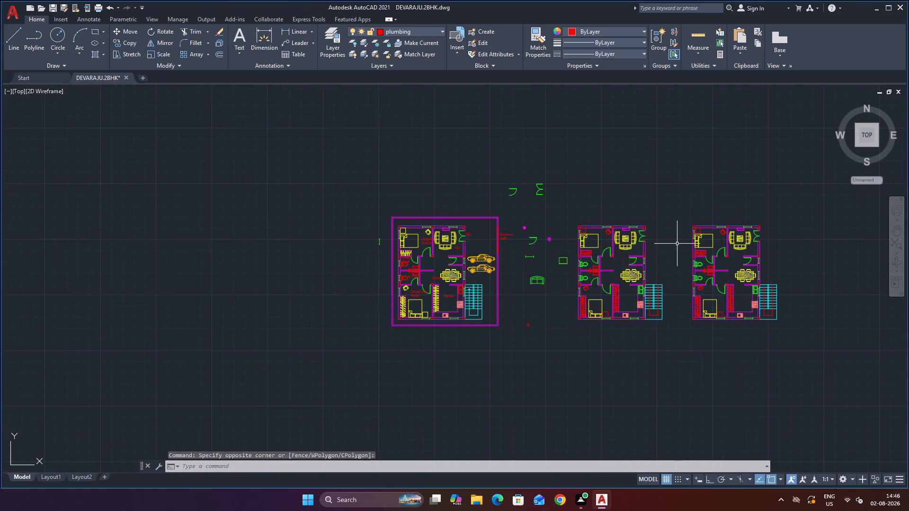
# Compare the two unlabelled plan copies with the labelled plan, checking their rooms, furniture and staircases.
pyautogui.scroll(2, 729, 282)
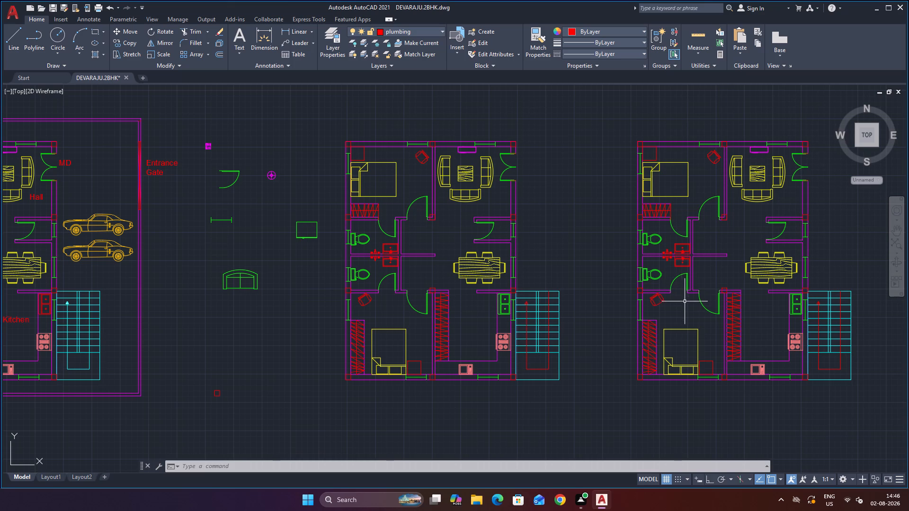
pyautogui.scroll(-2, 681, 298)
pyautogui.scroll(2, 454, 272)
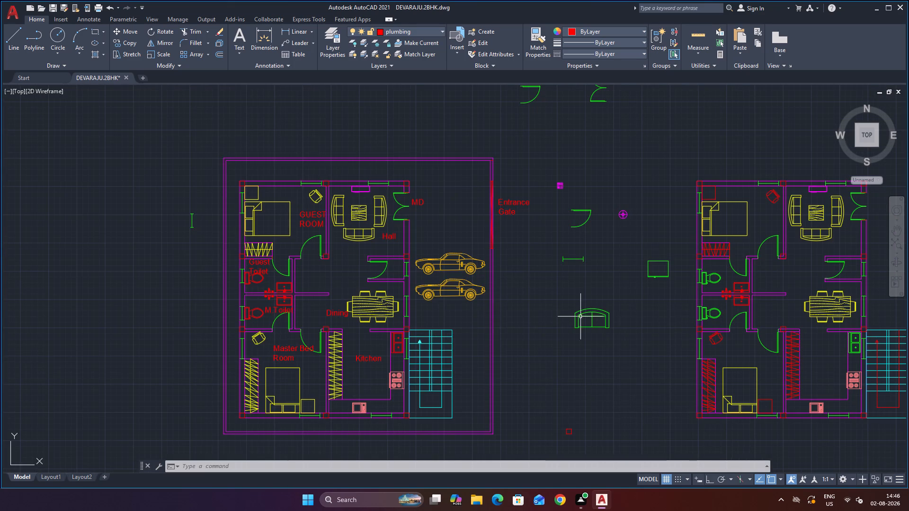
pyautogui.scroll(-1, 582, 365)
pyautogui.scroll(1, 810, 331)
pyautogui.scroll(1, 767, 324)
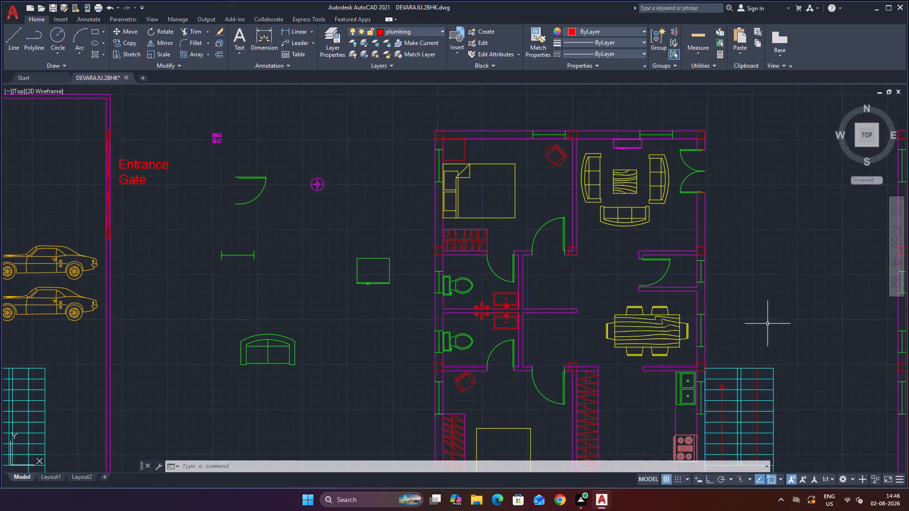
pyautogui.scroll(-3, 767, 328)
pyautogui.scroll(3, 816, 331)
pyautogui.scroll(-2, 726, 311)
pyautogui.scroll(2, 718, 312)
pyautogui.scroll(-2, 708, 317)
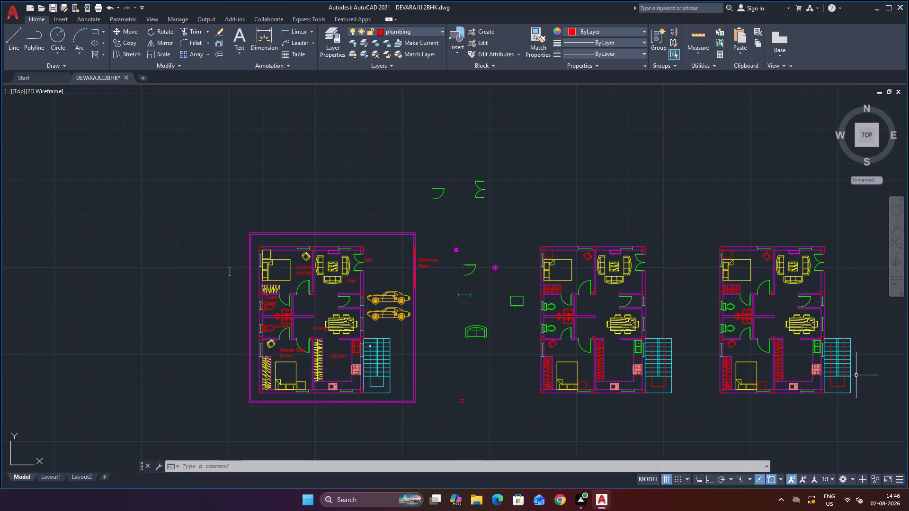
pyautogui.scroll(1, 856, 378)
pyautogui.scroll(1, 606, 348)
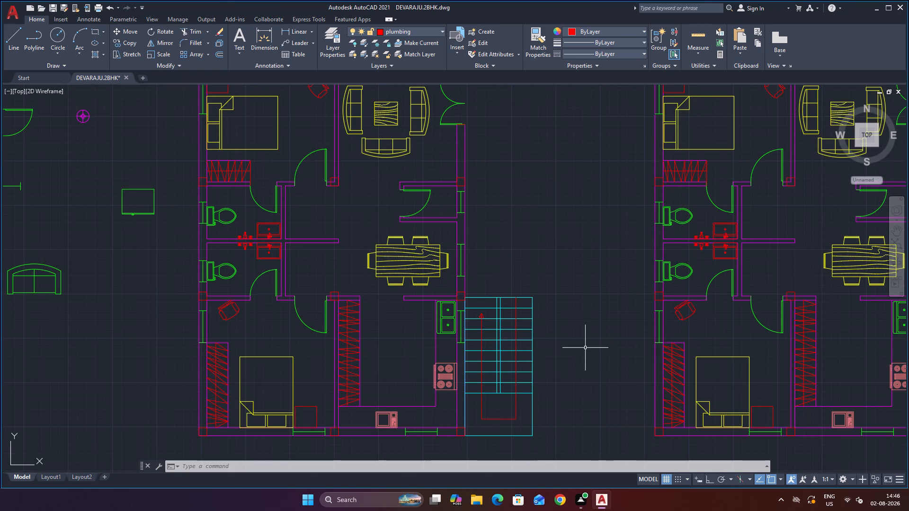
pyautogui.scroll(-1, 586, 354)
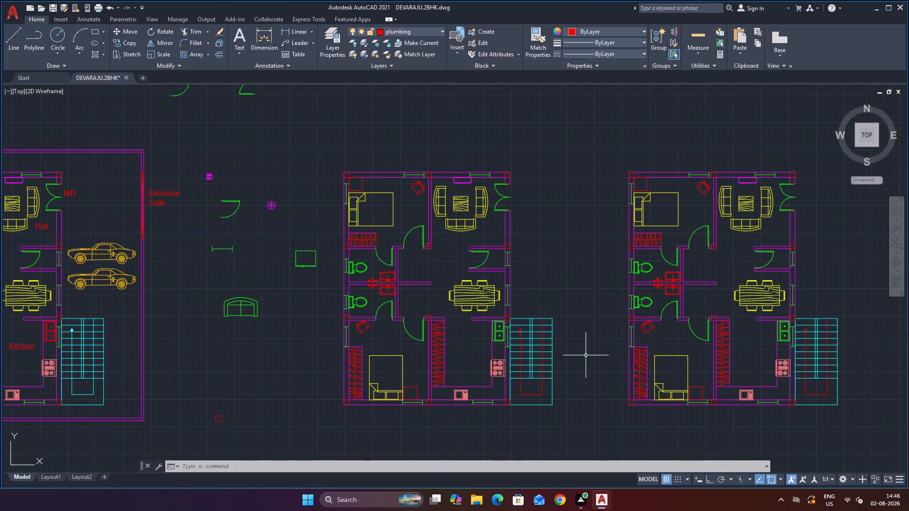
pyautogui.scroll(-1, 589, 344)
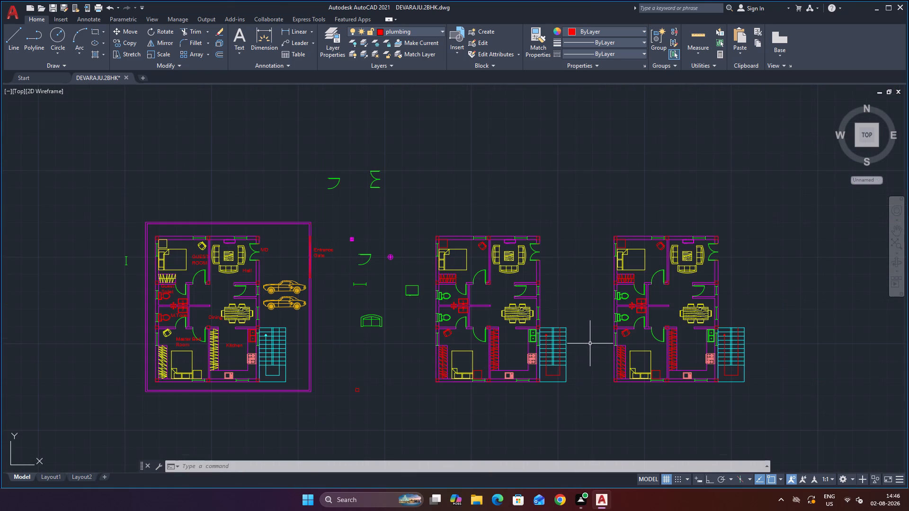
pyautogui.scroll(1, 602, 346)
pyautogui.scroll(-1, 601, 279)
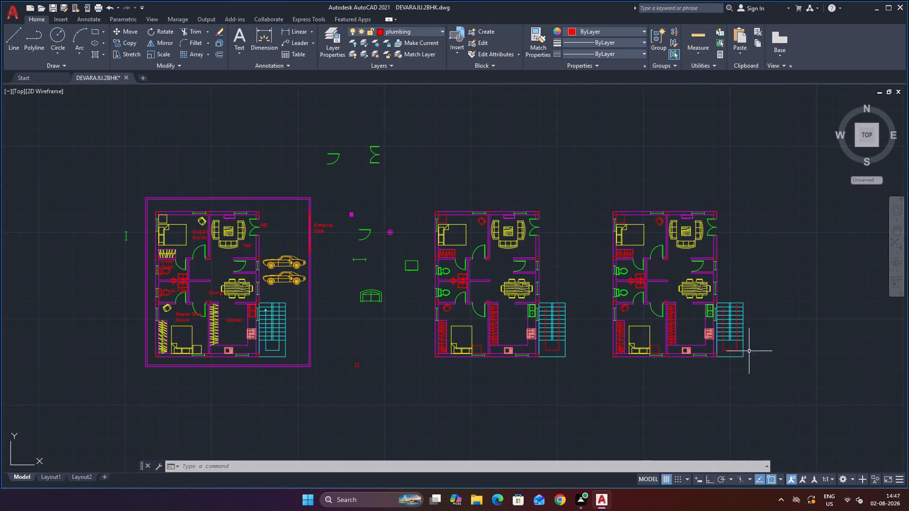
pyautogui.scroll(1, 679, 230)
pyautogui.scroll(-2, 668, 248)
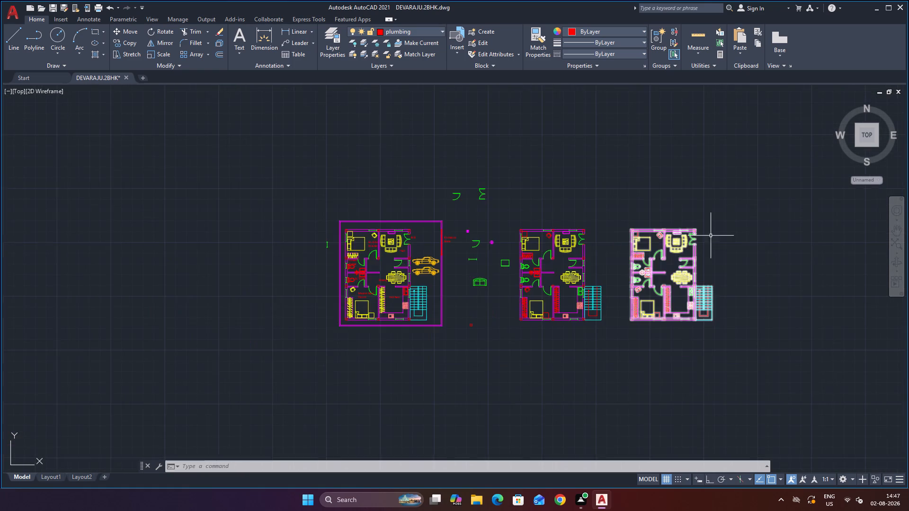
pyautogui.scroll(3, 722, 237)
pyautogui.scroll(-1, 722, 243)
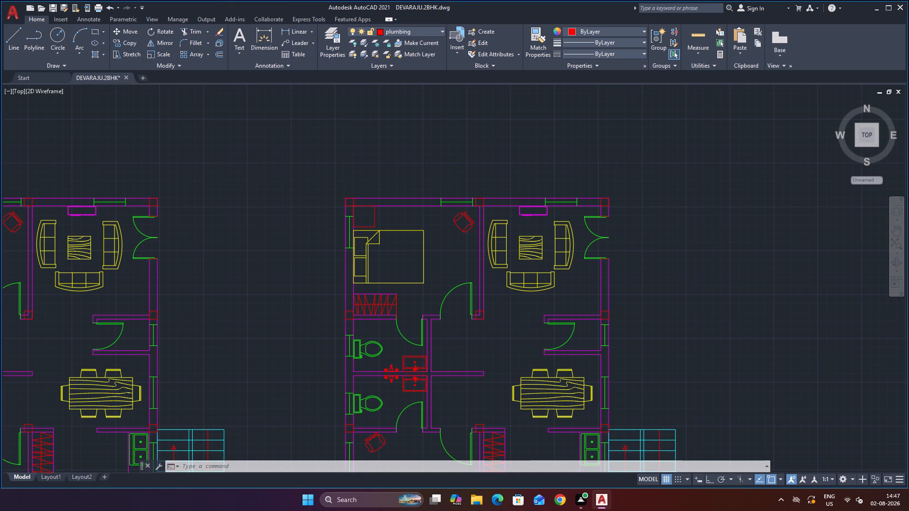
pyautogui.scroll(-1, 644, 253)
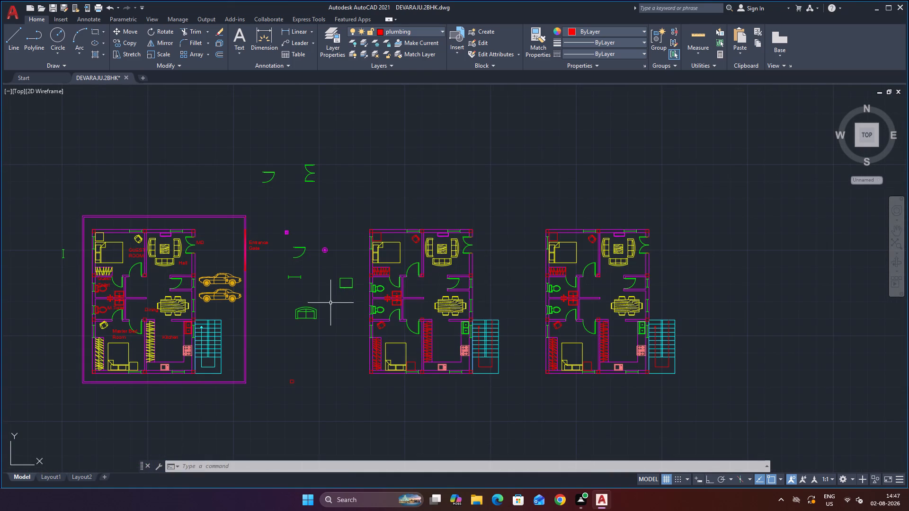
pyautogui.scroll(-1, 377, 278)
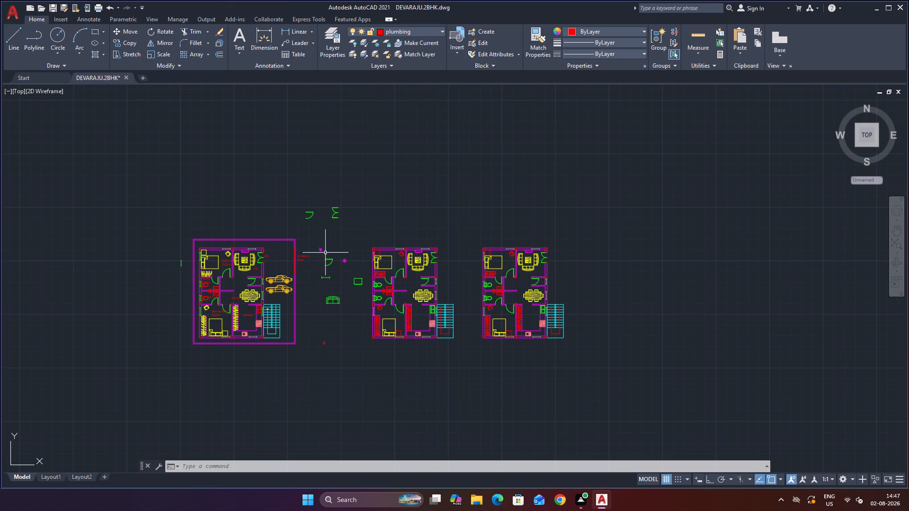
# Check the labelled plan again, reviewing its rooms, labels, dining area, toilets, parked cars and staircase.
pyautogui.scroll(1, 281, 317)
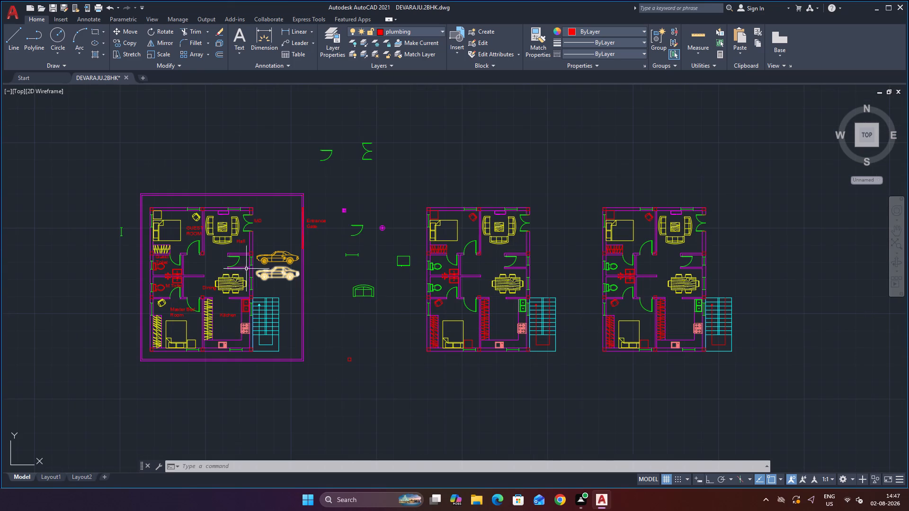
pyautogui.scroll(1, 232, 282)
pyautogui.scroll(1, 269, 259)
pyautogui.scroll(-1, 295, 272)
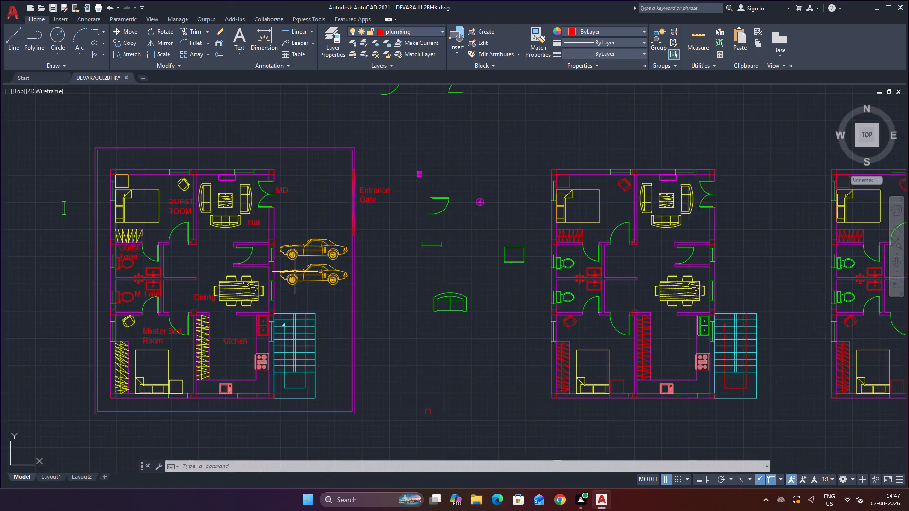
pyautogui.scroll(-1, 295, 272)
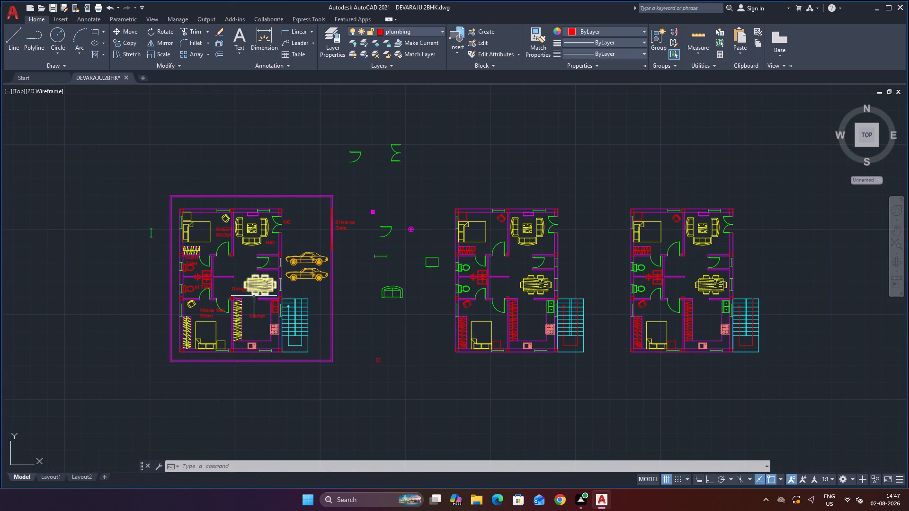
pyautogui.scroll(3, 253, 297)
pyautogui.scroll(-2, 196, 274)
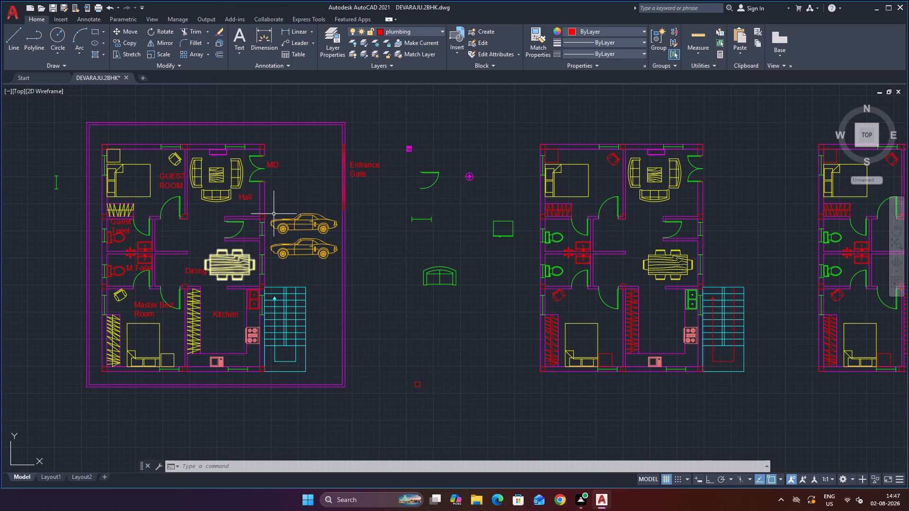
pyautogui.scroll(2, 255, 210)
pyautogui.scroll(-1, 304, 215)
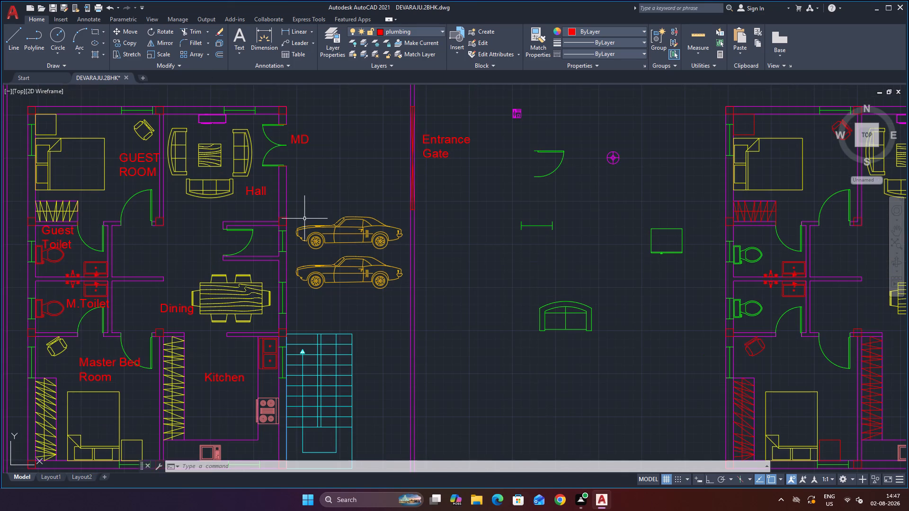
pyautogui.scroll(-4, 207, 153)
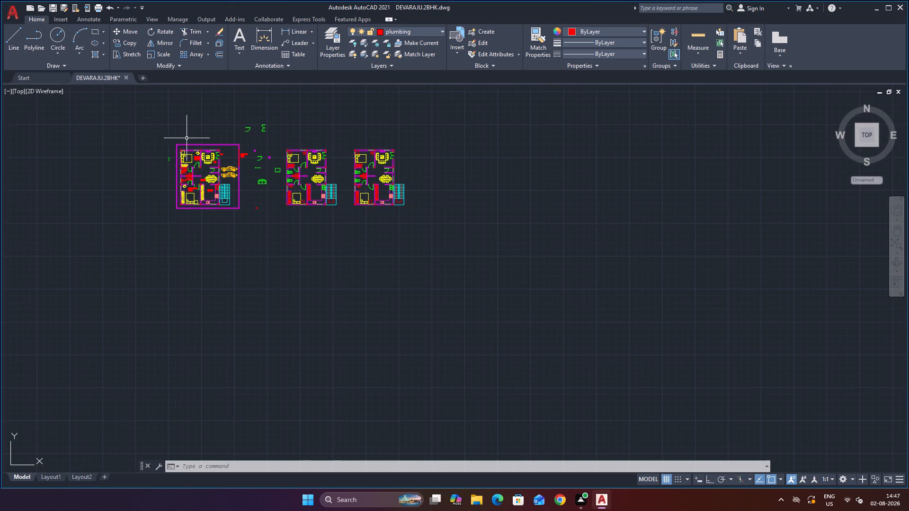
pyautogui.scroll(3, 187, 138)
pyautogui.scroll(1, 201, 327)
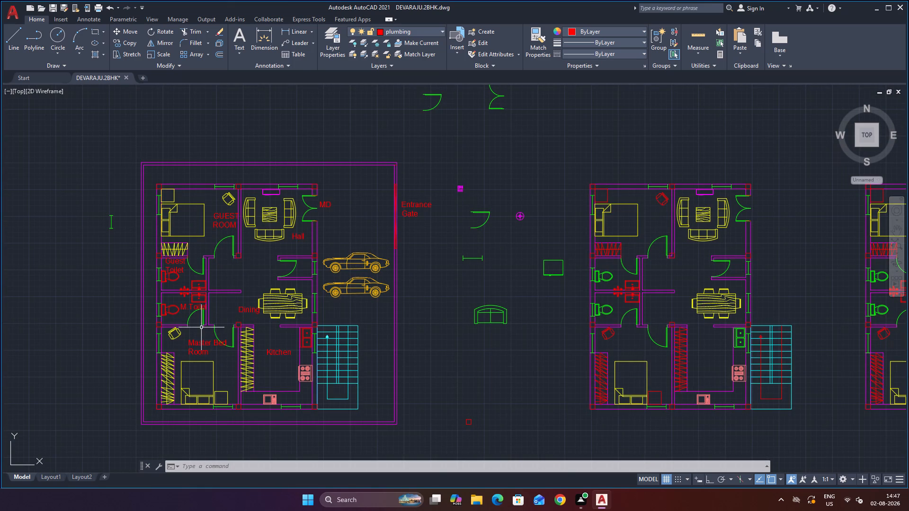
pyautogui.scroll(1, 226, 321)
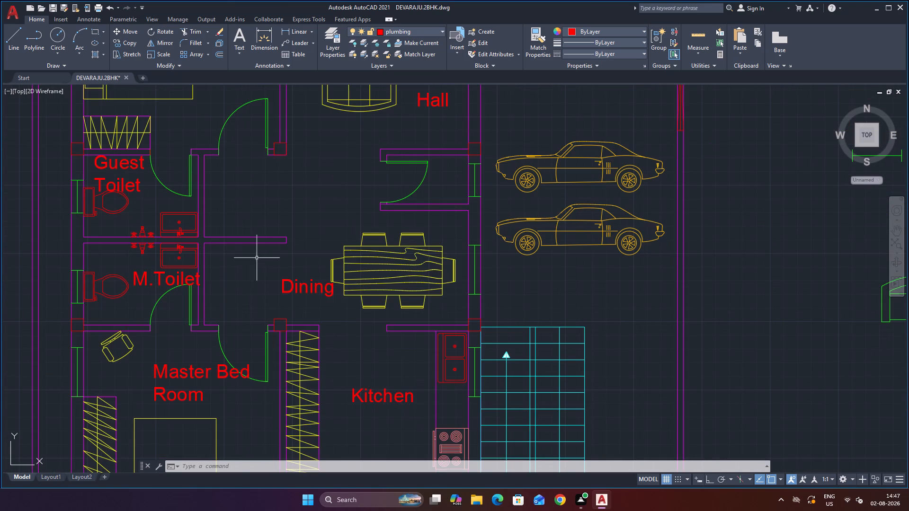
pyautogui.scroll(-2, 271, 251)
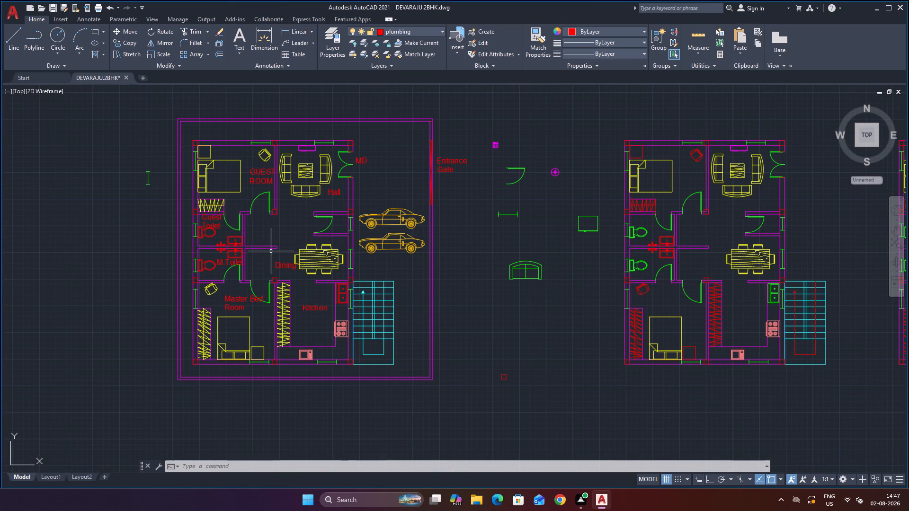
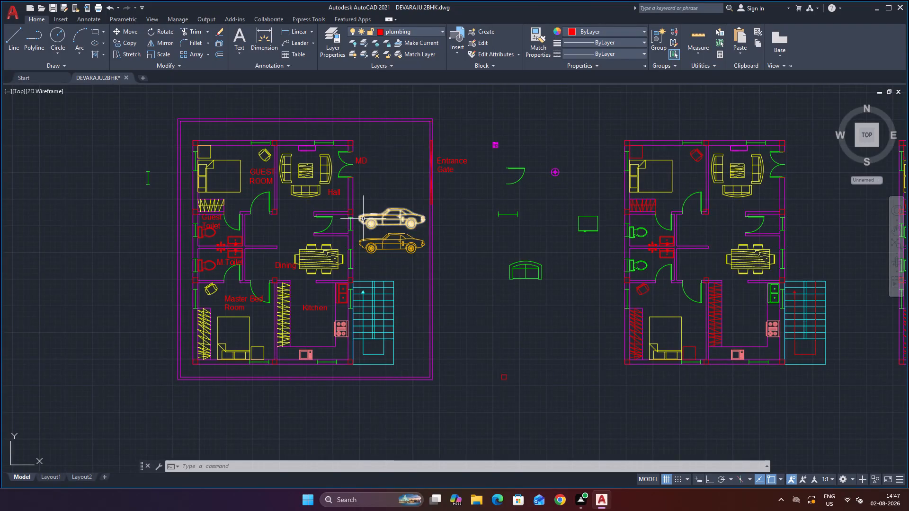
# Examine the labelled plan's hall, dining area, parked cars, kitchen and staircase inside the compound wall.
pyautogui.scroll(2, 365, 215)
pyautogui.scroll(-2, 346, 258)
pyautogui.scroll(1, 348, 259)
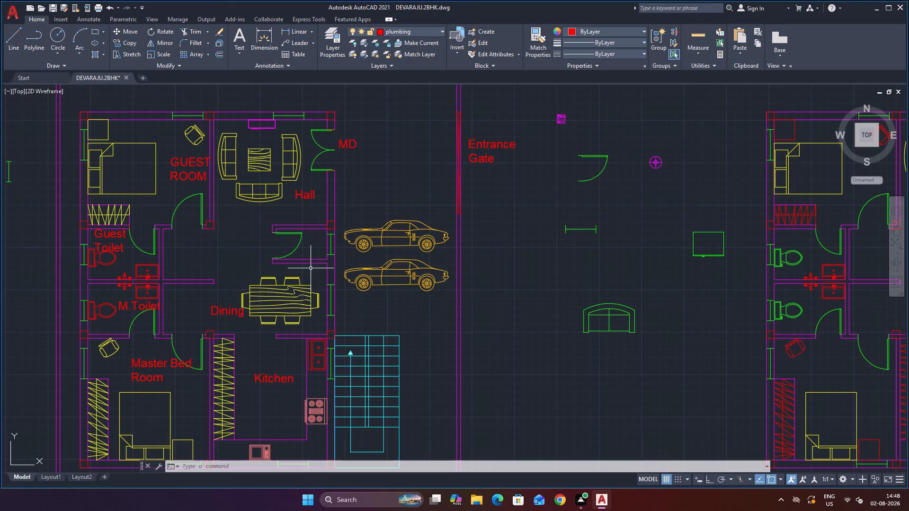
pyautogui.scroll(-1, 341, 288)
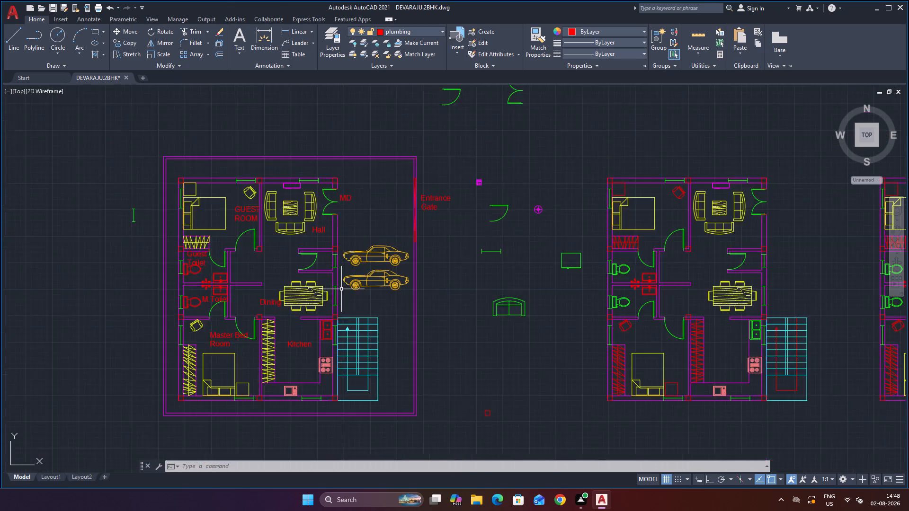
pyautogui.scroll(-1, 341, 289)
pyautogui.scroll(2, 424, 315)
pyautogui.scroll(-1, 280, 310)
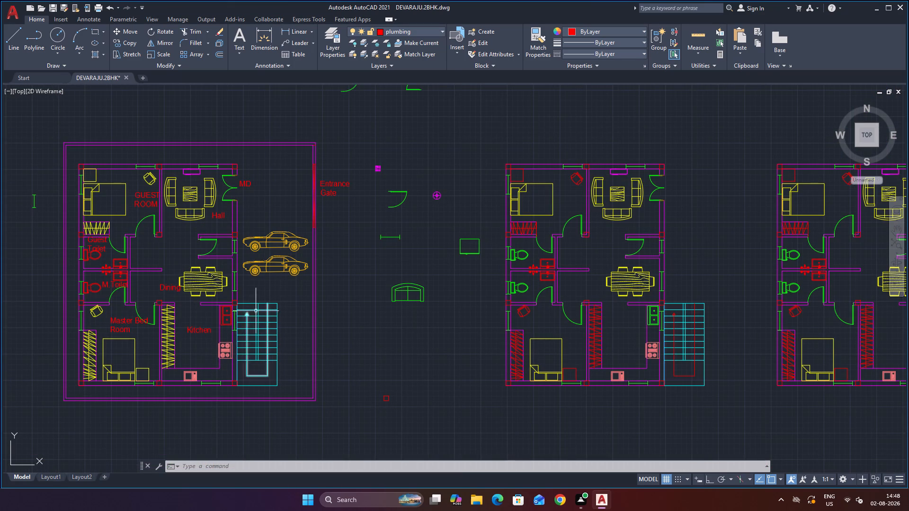
pyautogui.scroll(1, 202, 408)
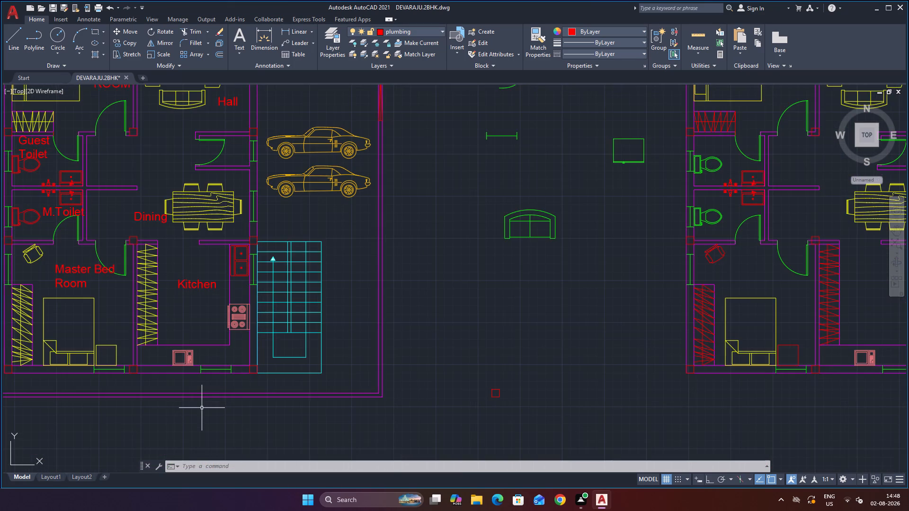
pyautogui.scroll(-1, 205, 388)
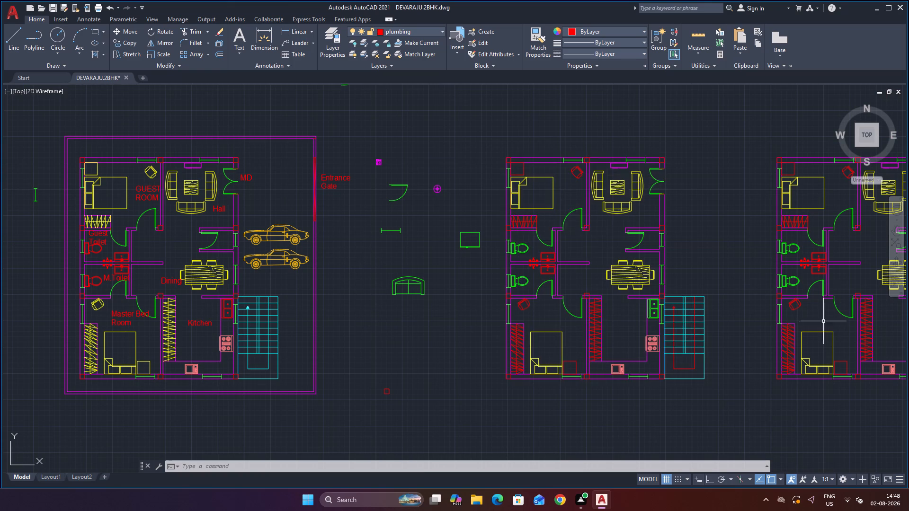
# Review the two unlabelled plan copies alongside the labelled plan, comparing their overall layouts, furniture, toilets and staircases.
pyautogui.scroll(-3, 803, 305)
pyautogui.scroll(2, 856, 279)
pyautogui.scroll(1, 824, 305)
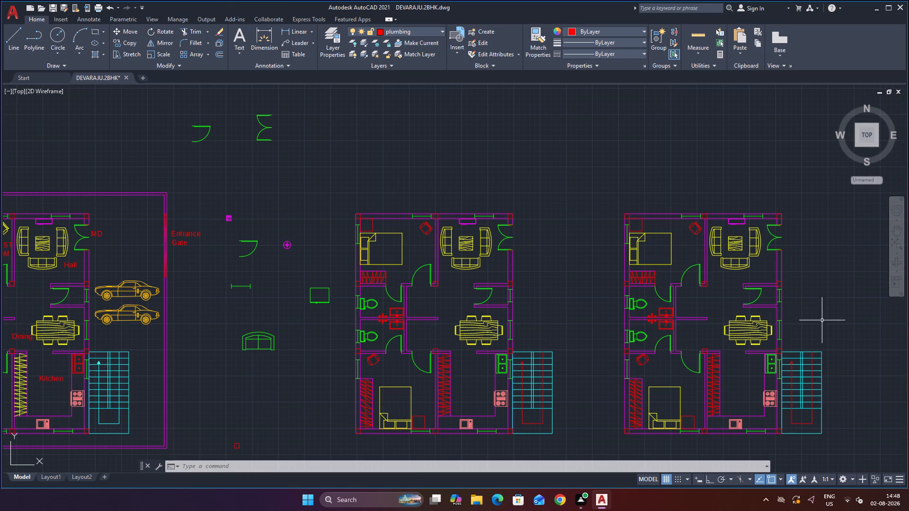
pyautogui.scroll(1, 595, 429)
pyautogui.scroll(-1, 590, 412)
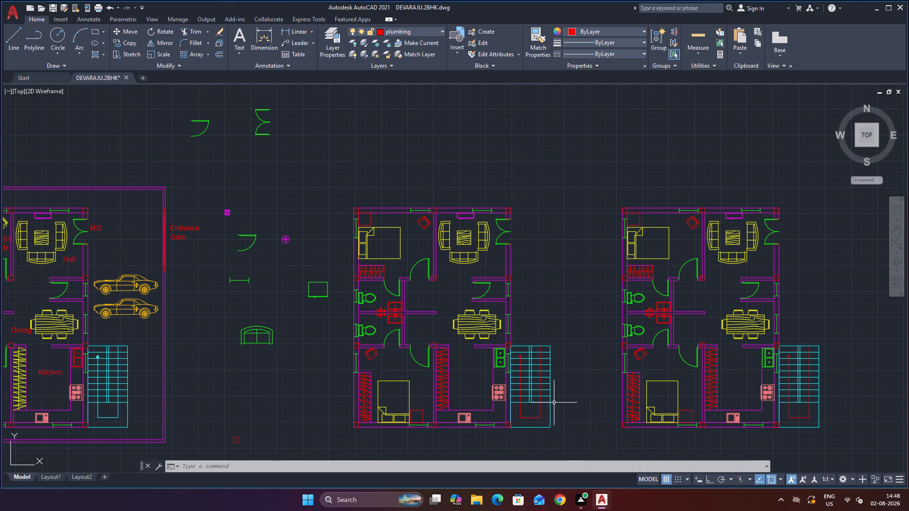
pyautogui.scroll(-1, 378, 358)
pyautogui.scroll(1, 157, 327)
pyautogui.scroll(-1, 162, 326)
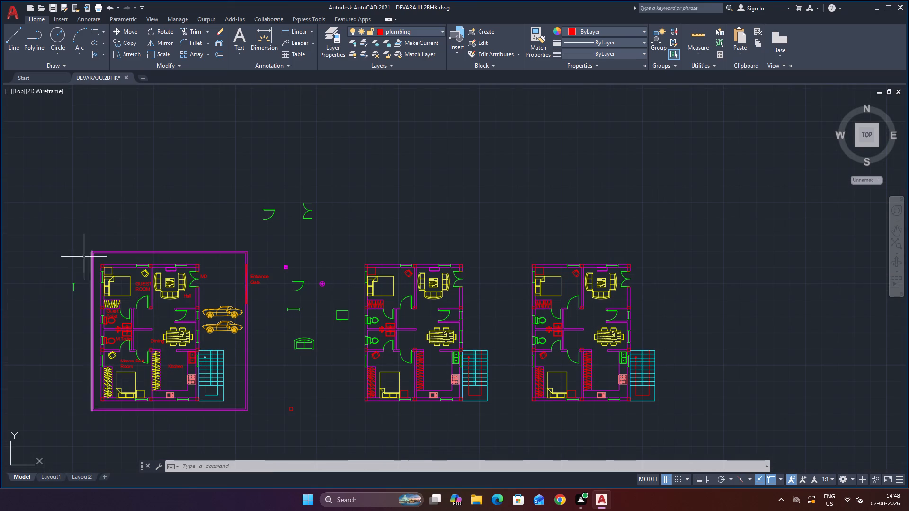
pyautogui.scroll(1, 125, 298)
pyautogui.scroll(-1, 132, 285)
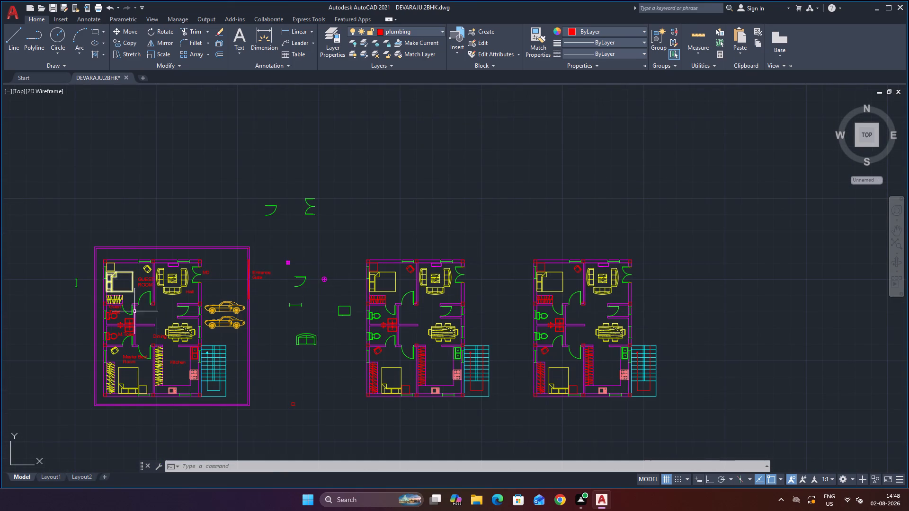
pyautogui.scroll(1, 154, 358)
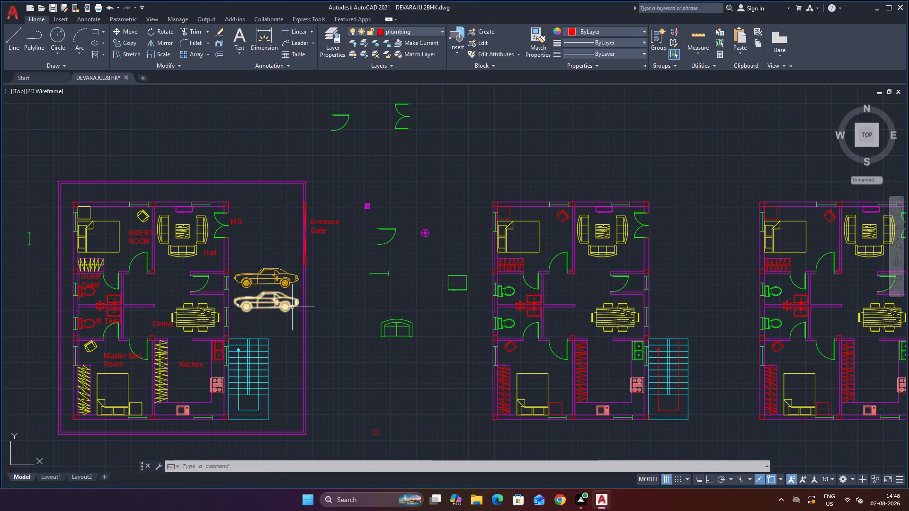
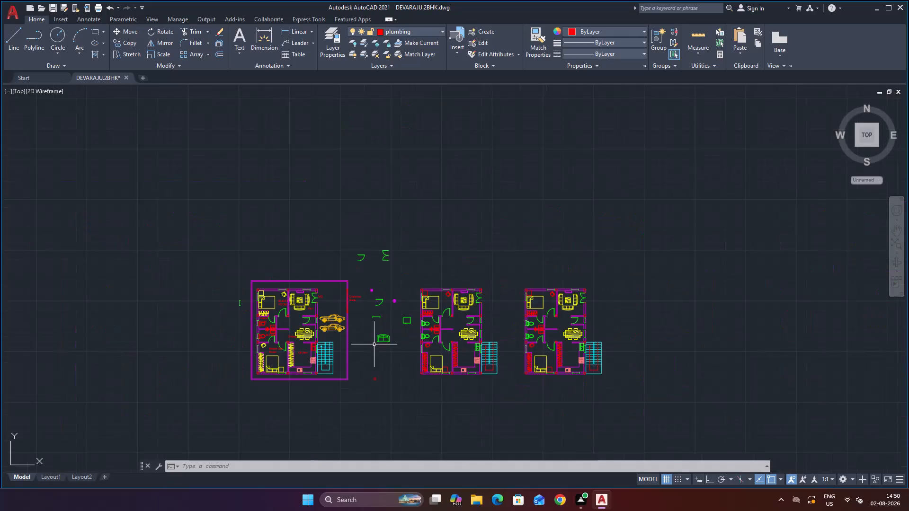
# Look over the two unlabelled plan copies, comparing their rooms, furniture and staircases with the labelled plan.
pyautogui.scroll(2, 504, 369)
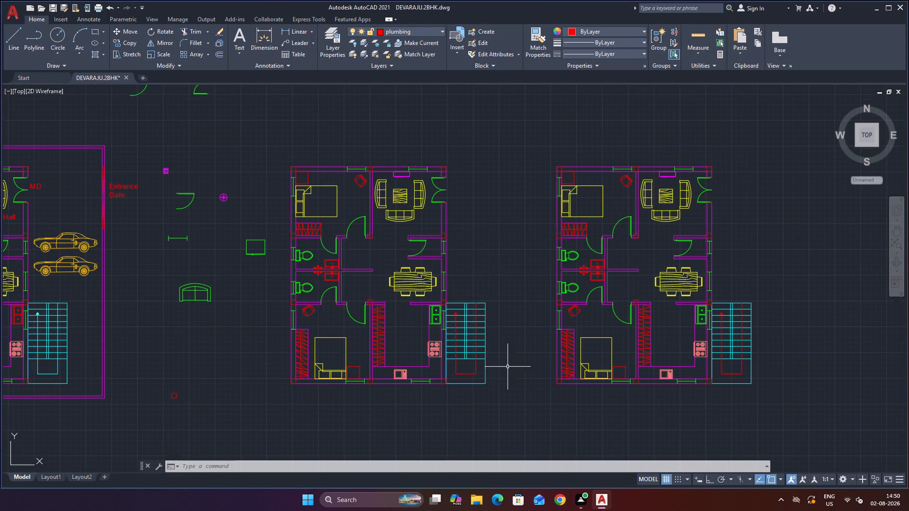
pyautogui.scroll(-2, 473, 276)
pyautogui.scroll(2, 494, 306)
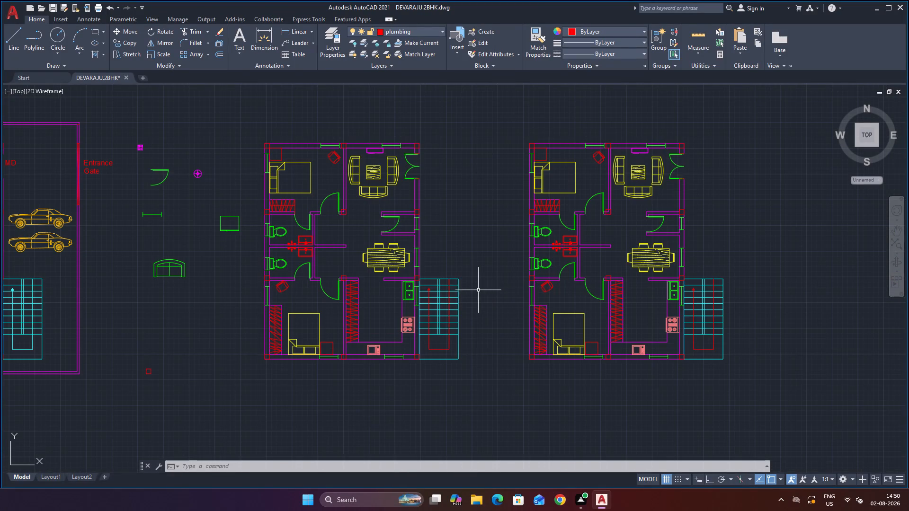
pyautogui.scroll(1, 450, 265)
pyautogui.scroll(-1, 446, 276)
pyautogui.scroll(-1, 428, 211)
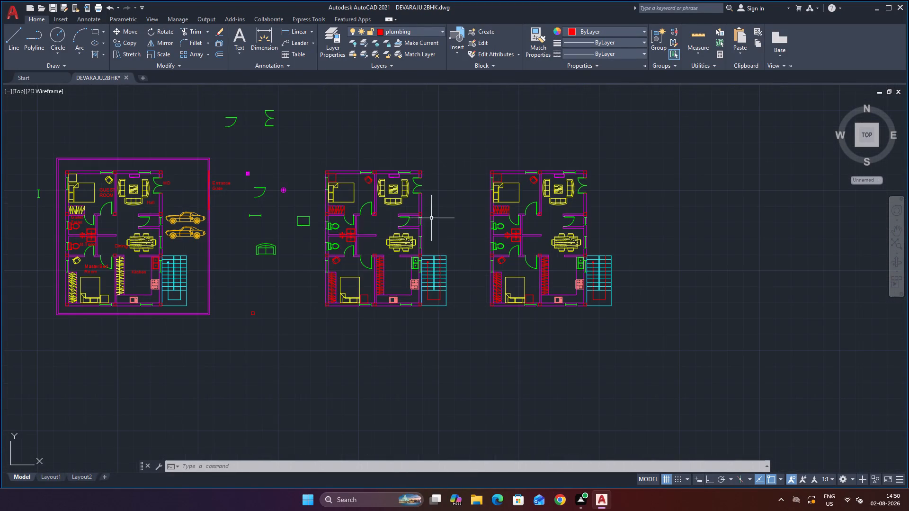
pyautogui.scroll(-1, 335, 217)
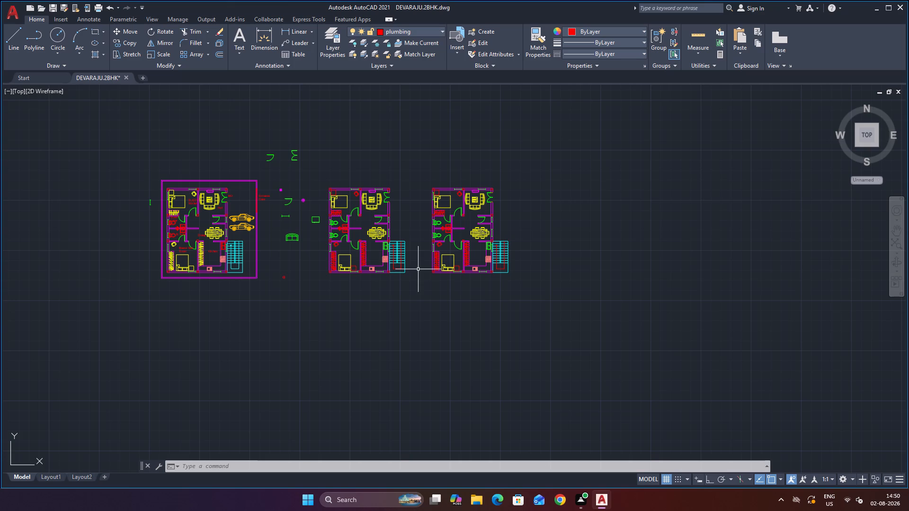
# Examine the labelled plan's outer wall and column between the hall and the parked cars.
pyautogui.scroll(3, 228, 224)
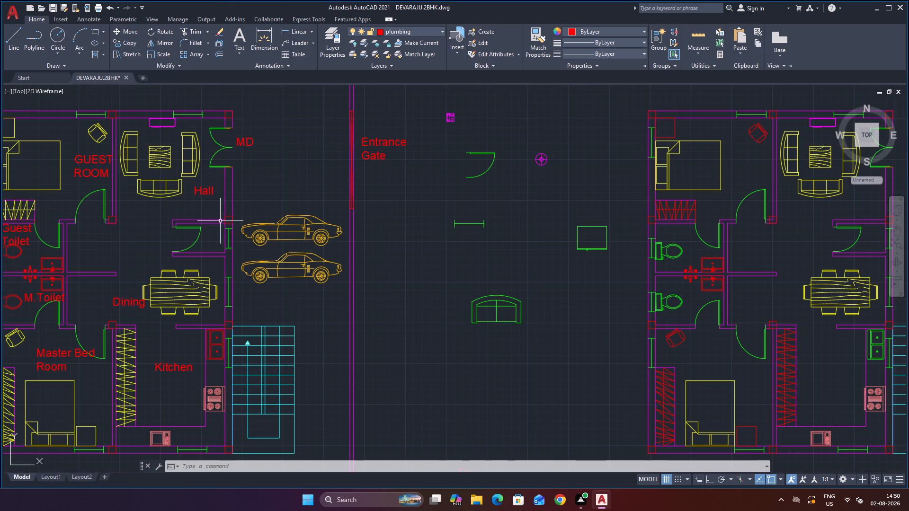
pyautogui.scroll(2, 230, 193)
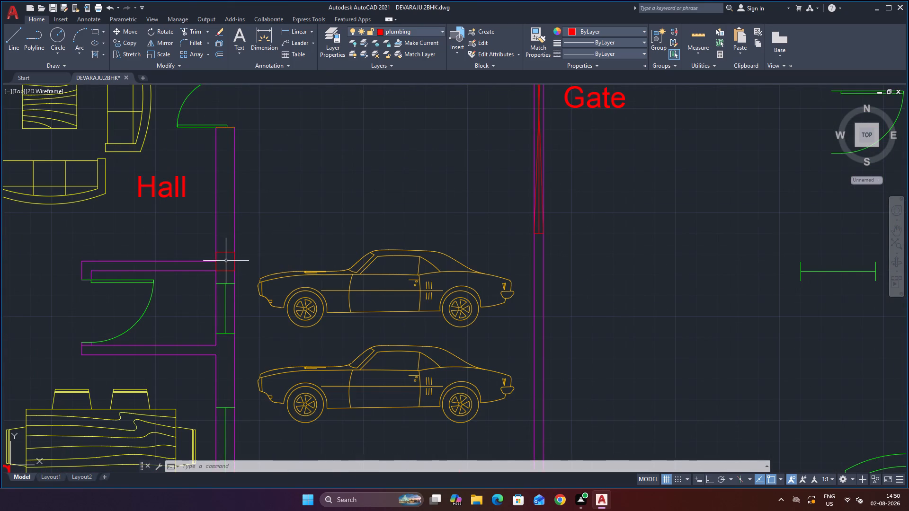
pyautogui.scroll(-2, 228, 236)
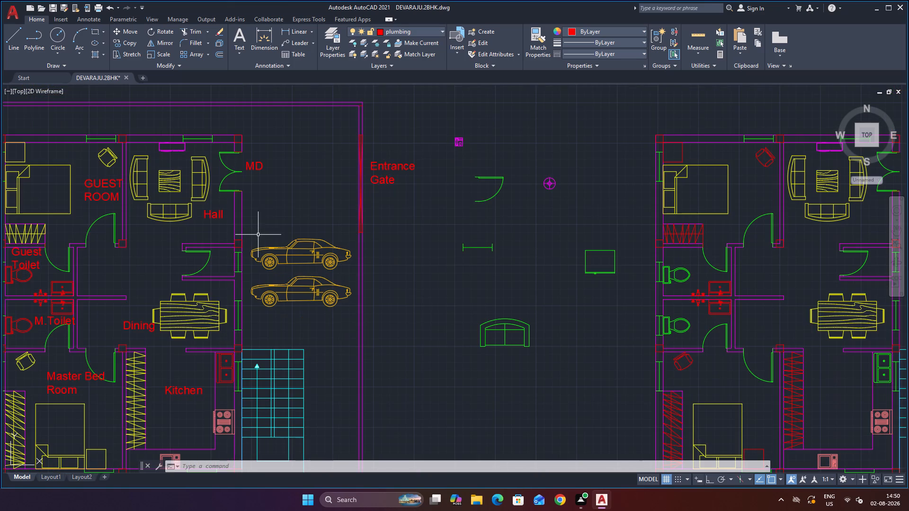
pyautogui.scroll(-1, 231, 226)
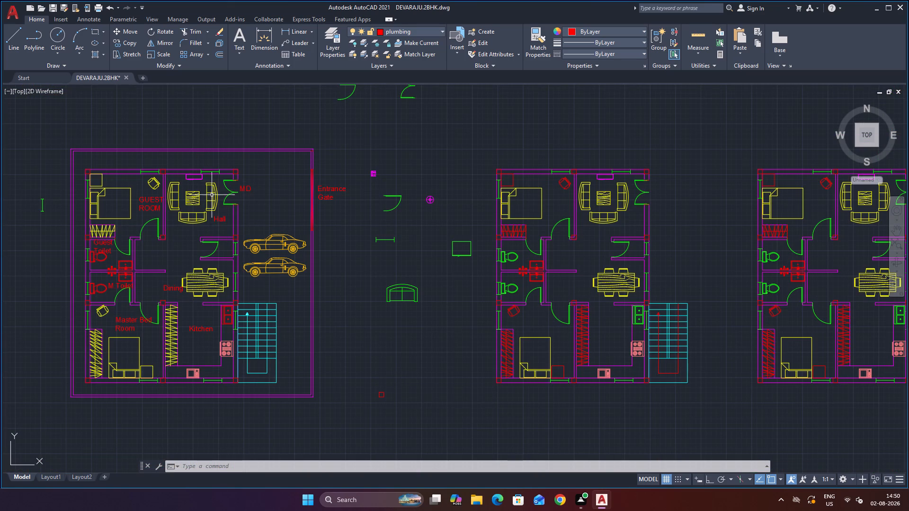
pyautogui.scroll(2, 217, 178)
pyautogui.scroll(-1, 269, 186)
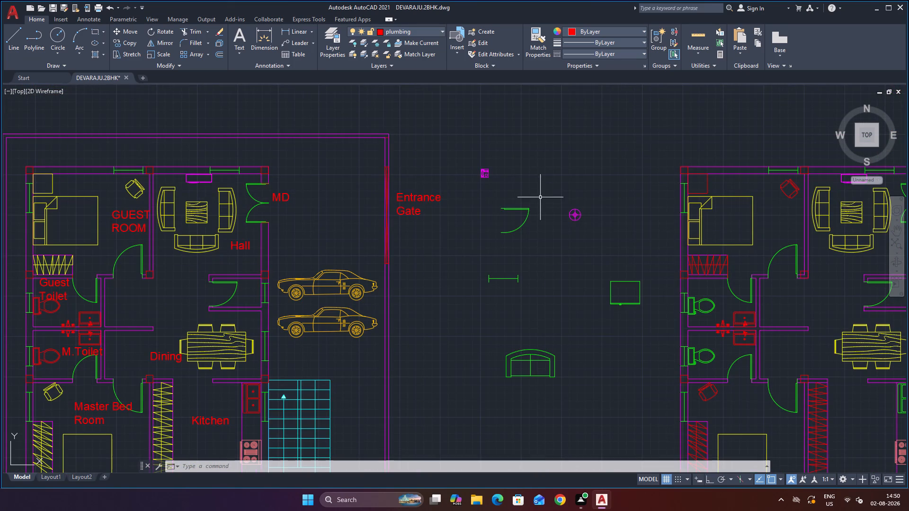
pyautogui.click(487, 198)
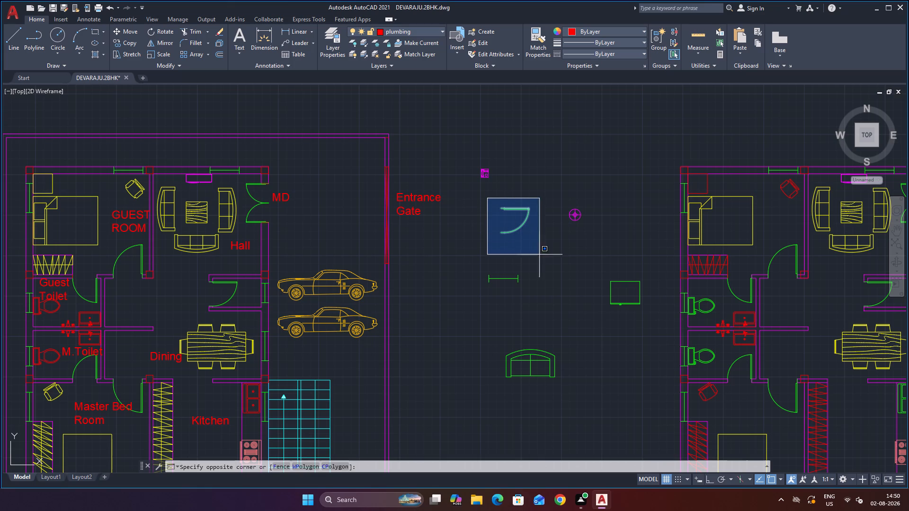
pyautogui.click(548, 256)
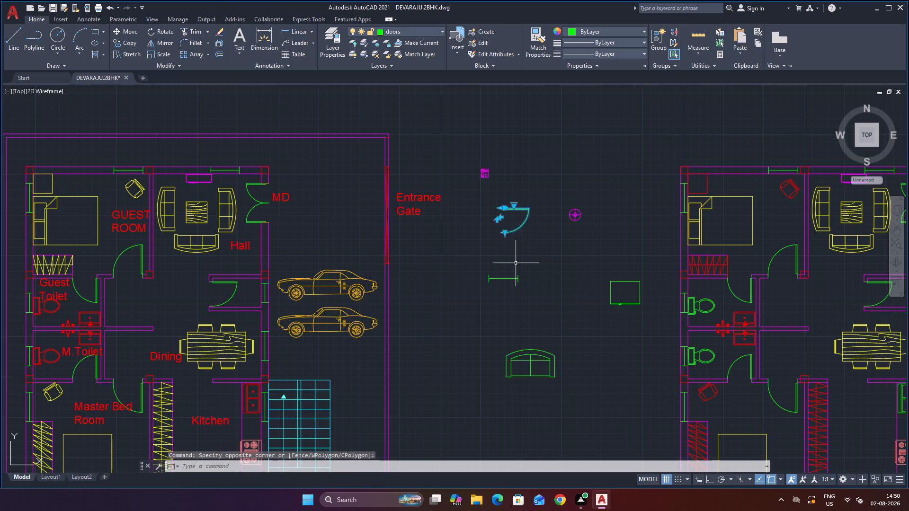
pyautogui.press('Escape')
# Review the labelled plan's rooms, parked cars, staircase and compound wall against the adjacent unlabelled copies.
pyautogui.scroll(-1, 392, 288)
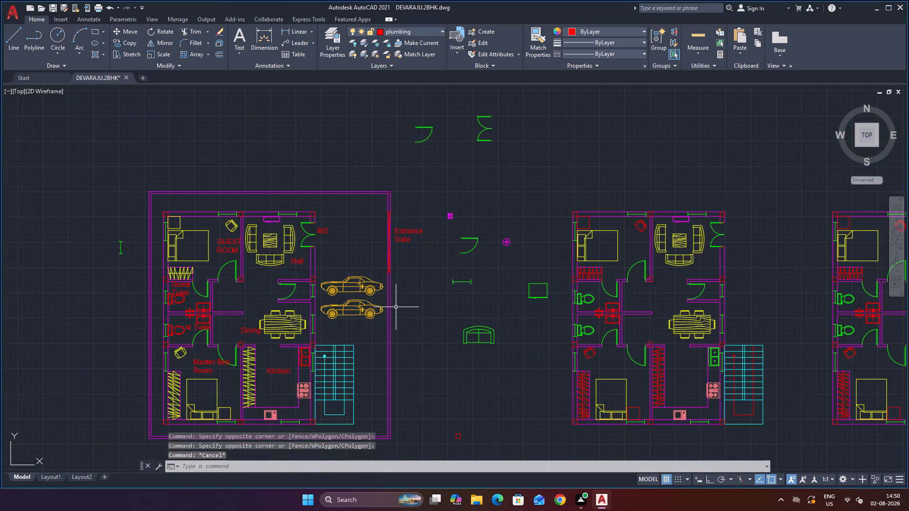
pyautogui.scroll(-1, 396, 307)
pyautogui.scroll(2, 352, 290)
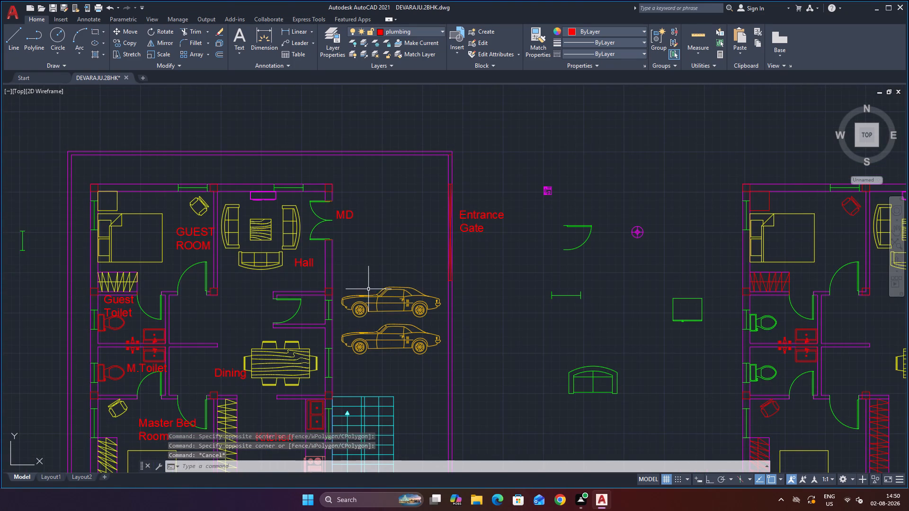
pyautogui.scroll(-3, 417, 420)
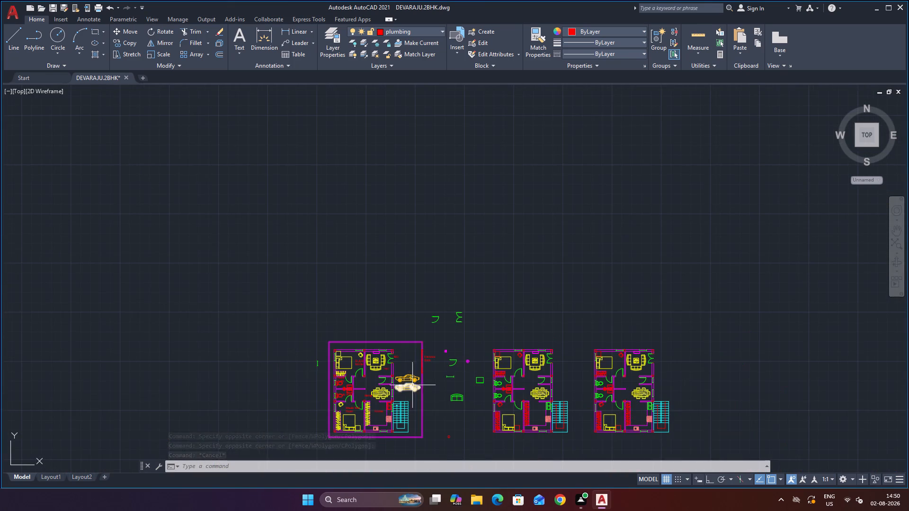
pyautogui.scroll(3, 422, 430)
pyautogui.scroll(-1, 410, 393)
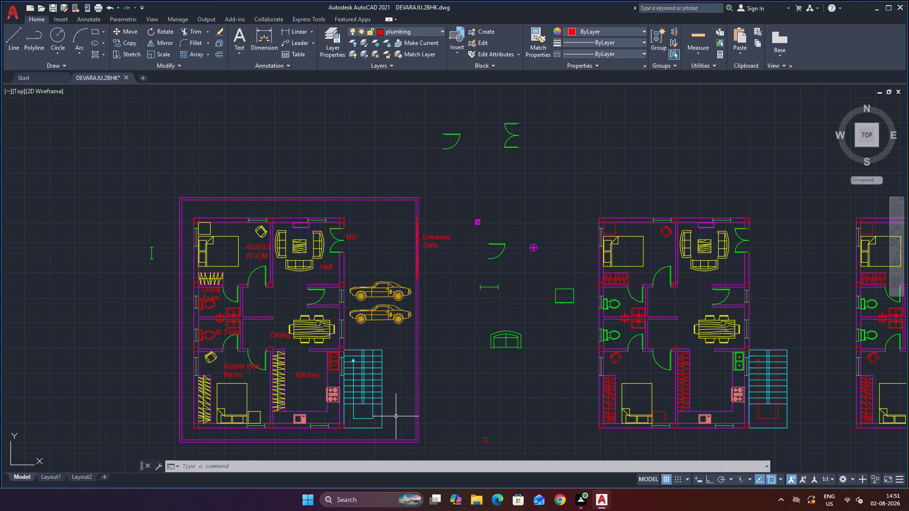
pyautogui.scroll(1, 396, 416)
pyautogui.scroll(-2, 338, 369)
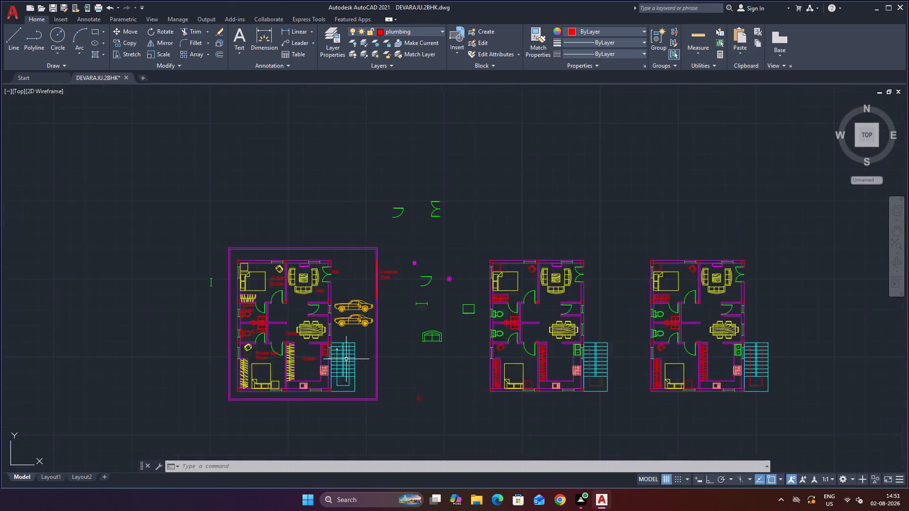
pyautogui.scroll(-1, 346, 359)
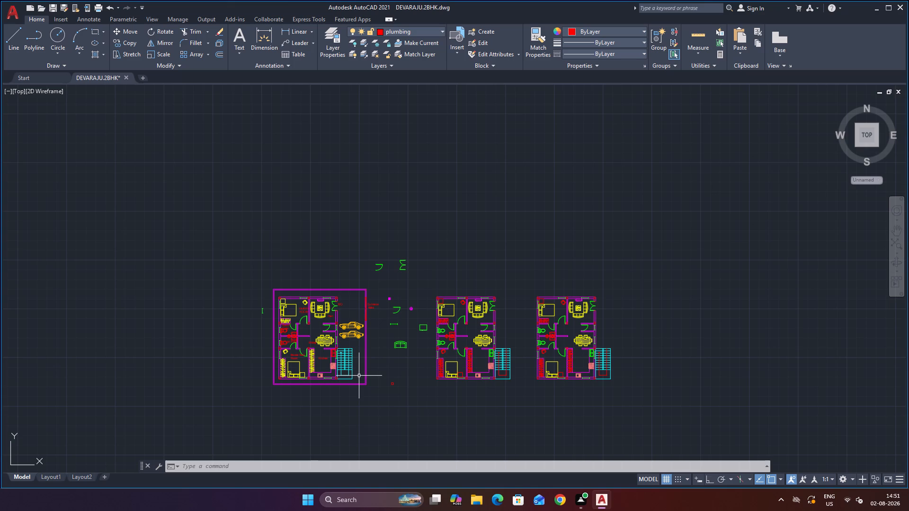
pyautogui.scroll(1, 368, 369)
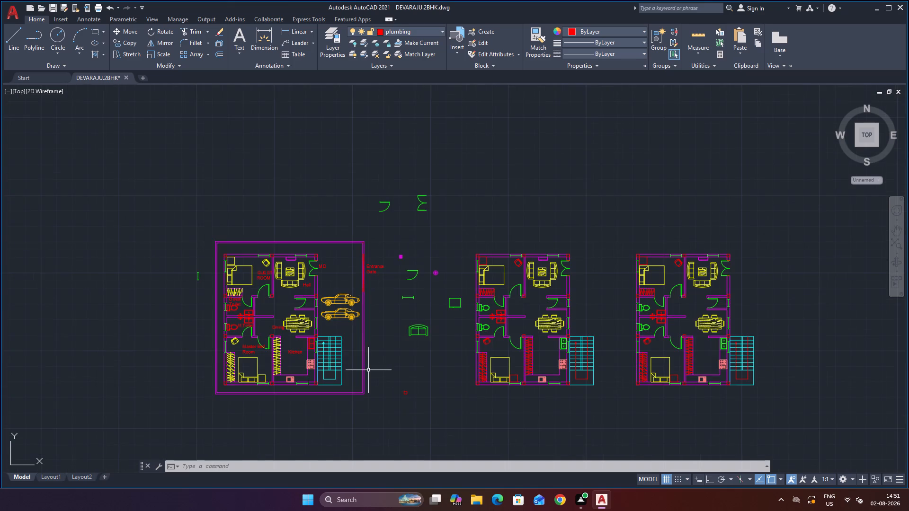
pyautogui.scroll(2, 336, 352)
pyautogui.scroll(-1, 348, 272)
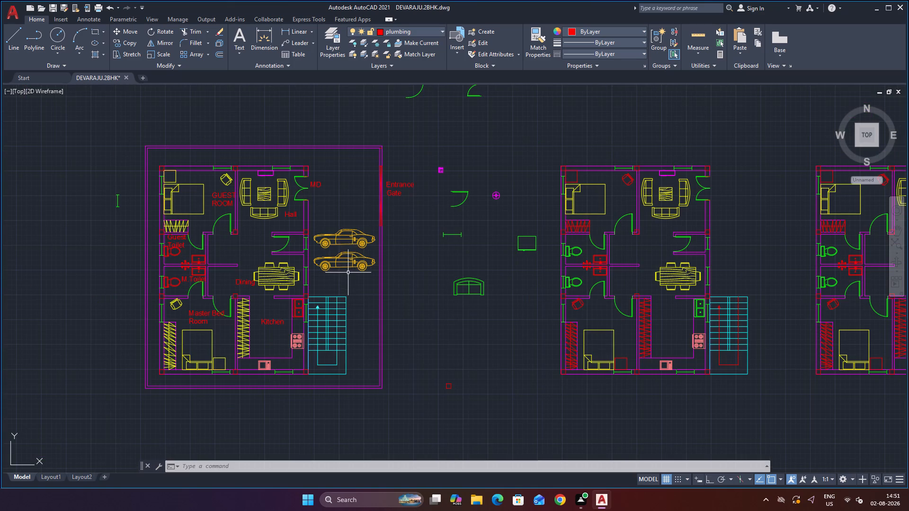
pyautogui.scroll(1, 375, 172)
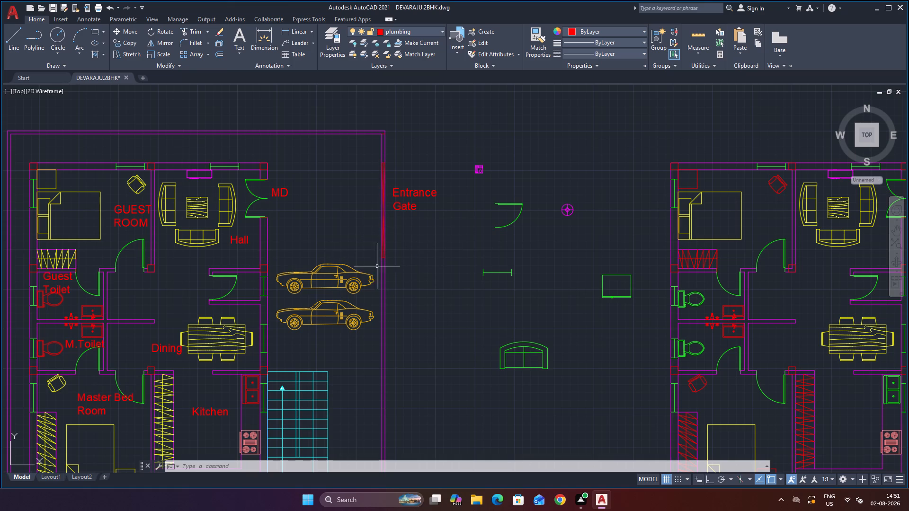
pyautogui.scroll(-1, 428, 254)
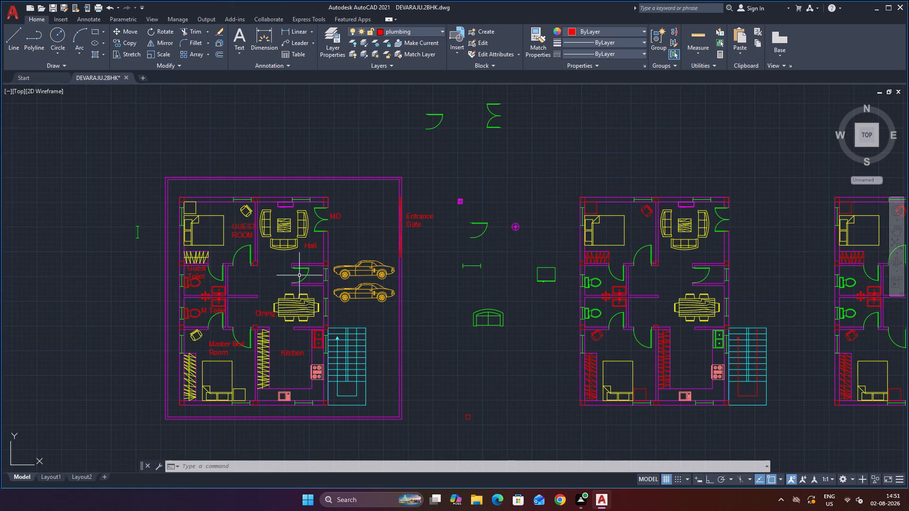
pyautogui.scroll(1, 303, 366)
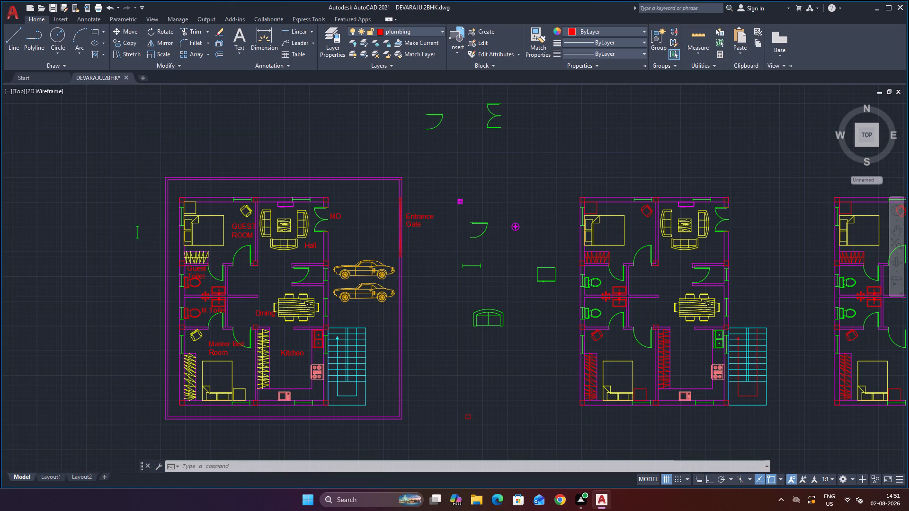
pyautogui.scroll(-1, 303, 366)
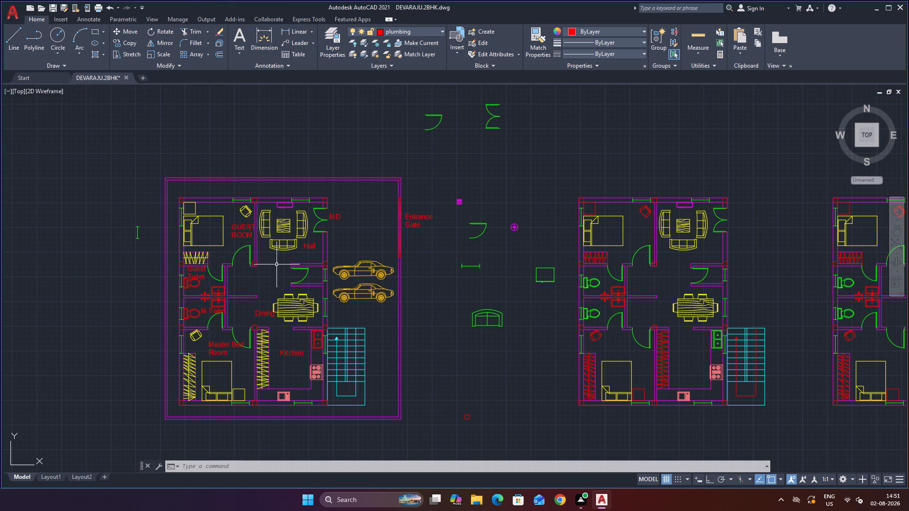
# Save the drawing.
pyautogui.hotkey('ctrl', 's')
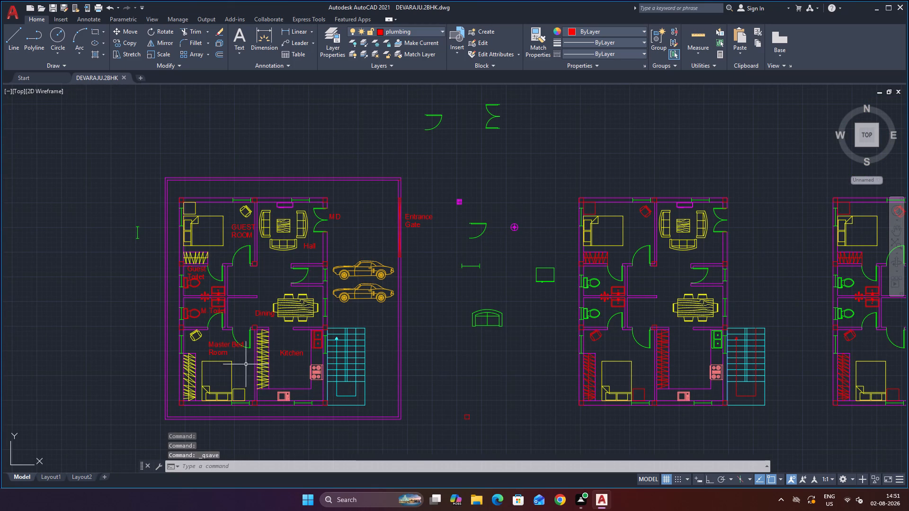
# Check the labelled plan's toilets, room labels and entrance gate label, along with the loose blocks beside the compound wall.
pyautogui.scroll(2, 218, 305)
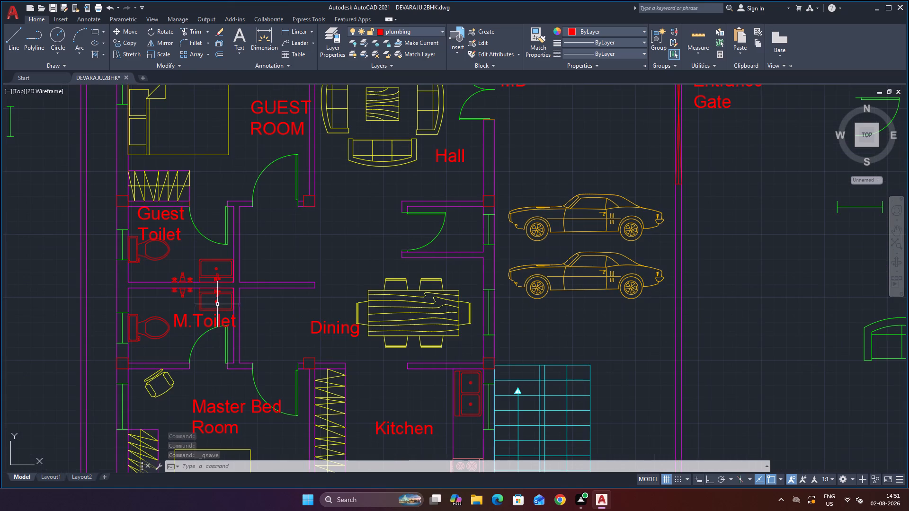
pyautogui.scroll(1, 285, 265)
pyautogui.scroll(-1, 296, 269)
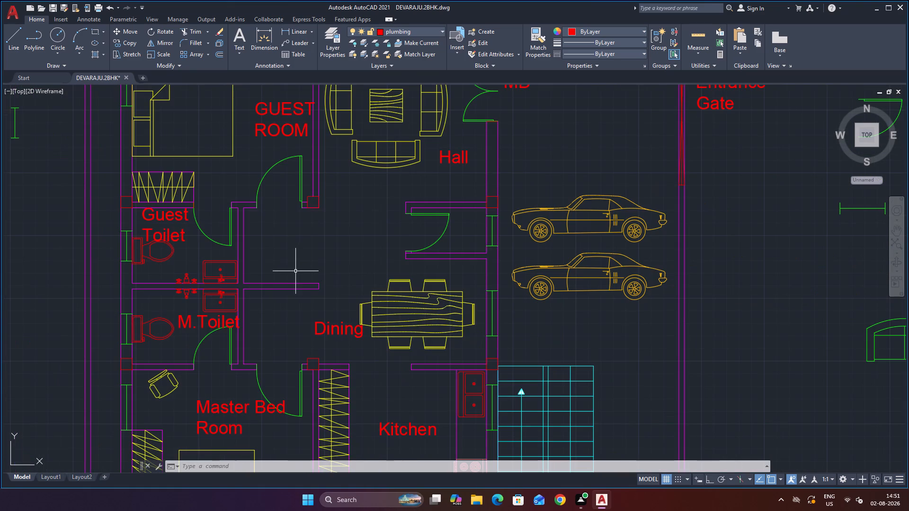
pyautogui.scroll(-1, 296, 279)
pyautogui.scroll(-2, 521, 272)
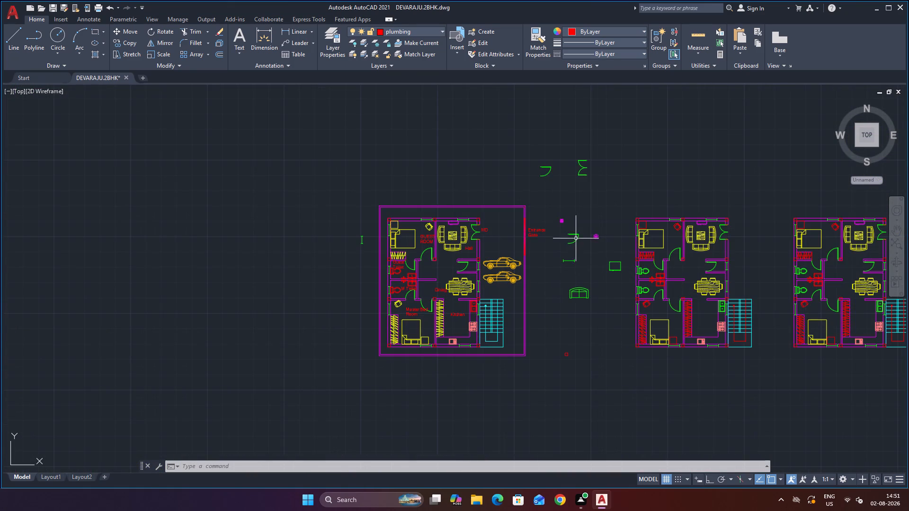
pyautogui.scroll(1, 574, 238)
pyautogui.scroll(1, 536, 221)
pyautogui.scroll(-1, 544, 229)
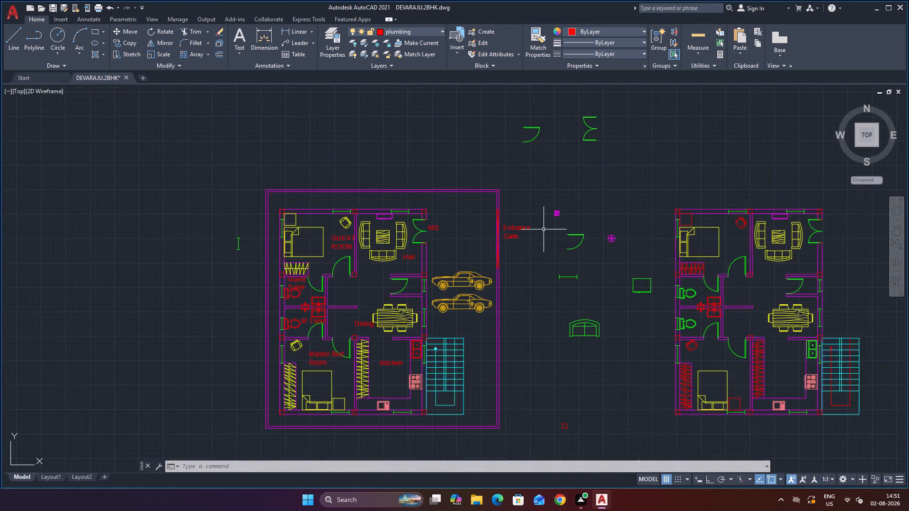
pyautogui.scroll(-1, 544, 229)
pyautogui.scroll(1, 601, 224)
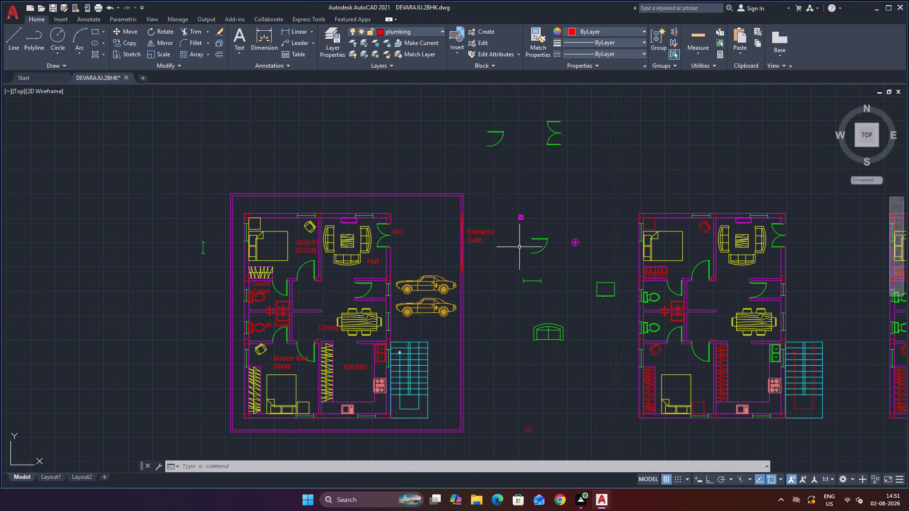
pyautogui.scroll(-2, 489, 302)
pyautogui.scroll(2, 542, 298)
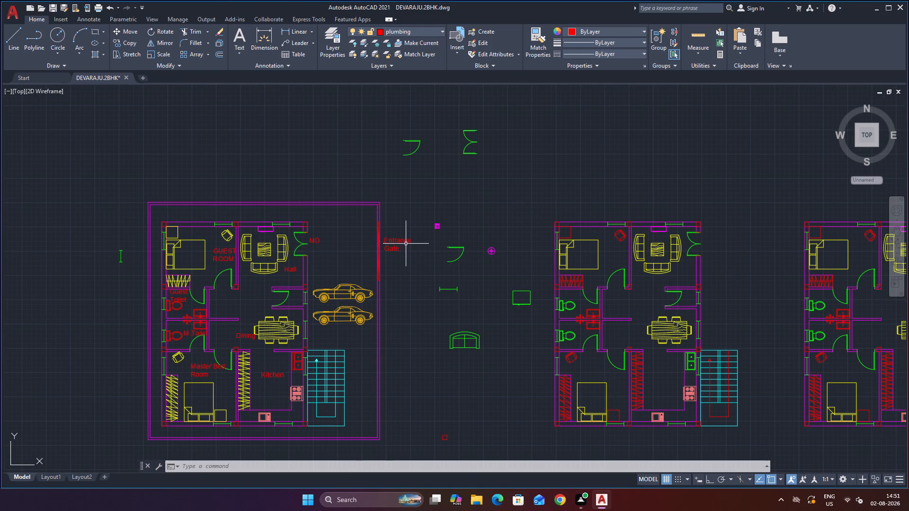
# Try to put the Entrance Gate label on the text layer, applying white (7) as that layer's colour.
pyautogui.click(400, 240)
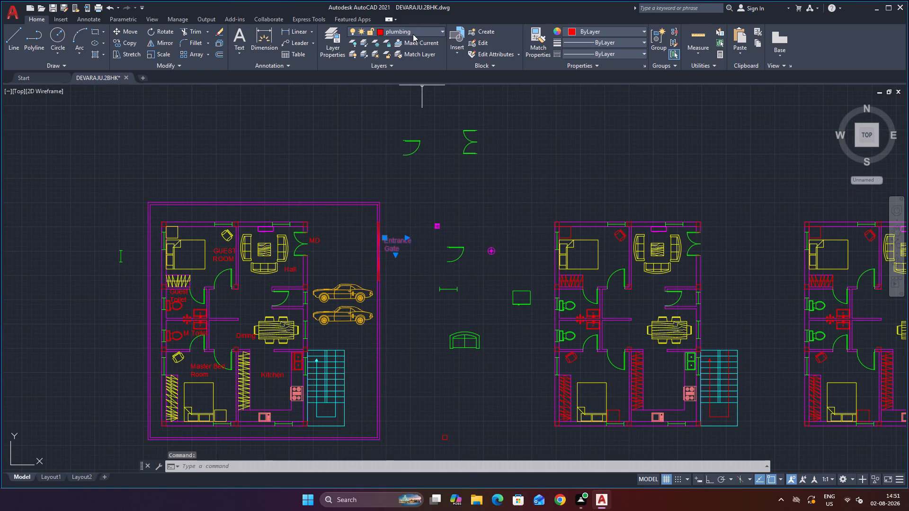
pyautogui.click(413, 34)
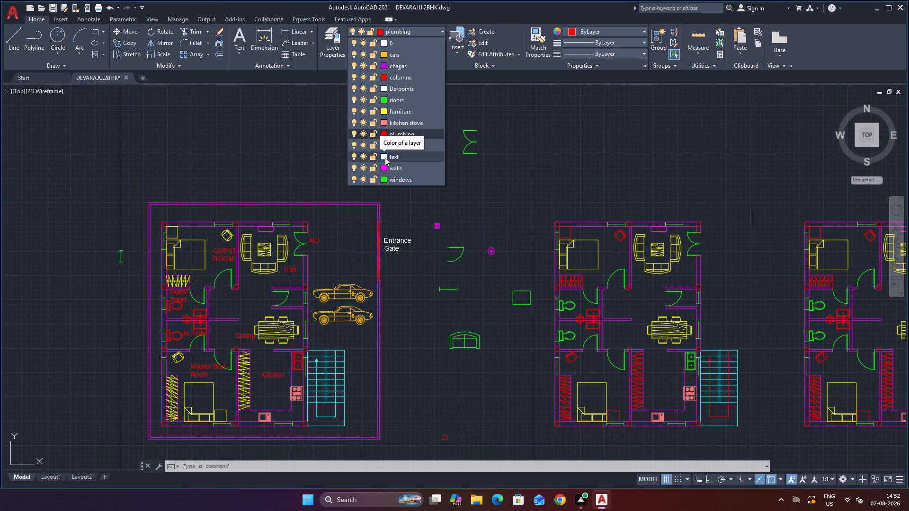
pyautogui.click(385, 158)
pyautogui.click(451, 321)
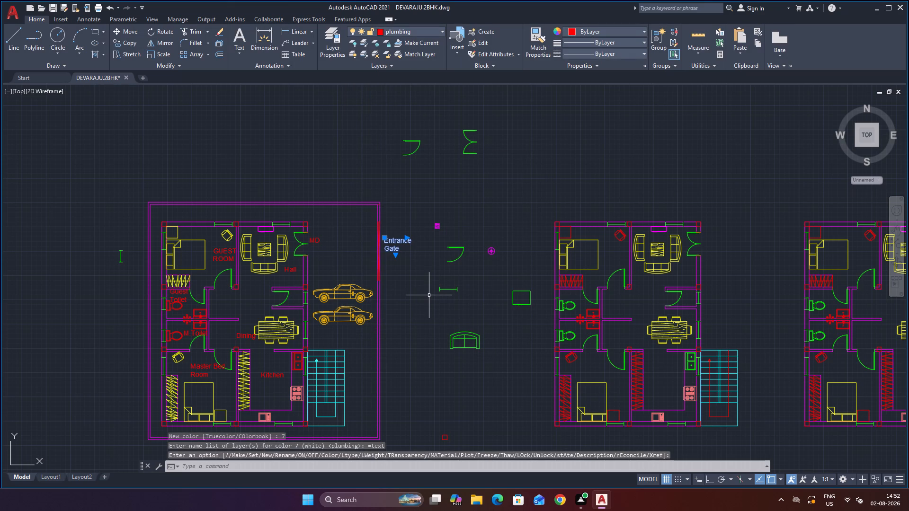
pyautogui.press('Escape')
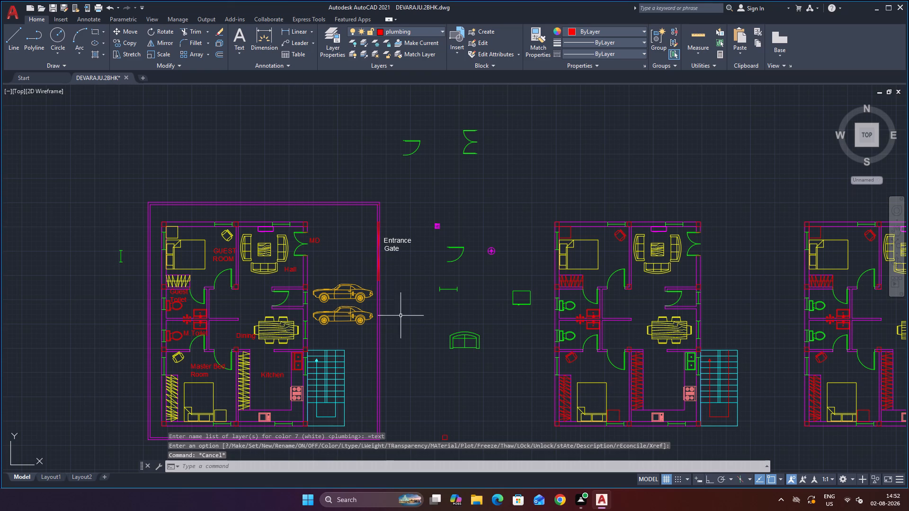
# Apply the text layer's white (7) to the Guest Room and Dining labels of the labelled plan.
pyautogui.click(220, 249)
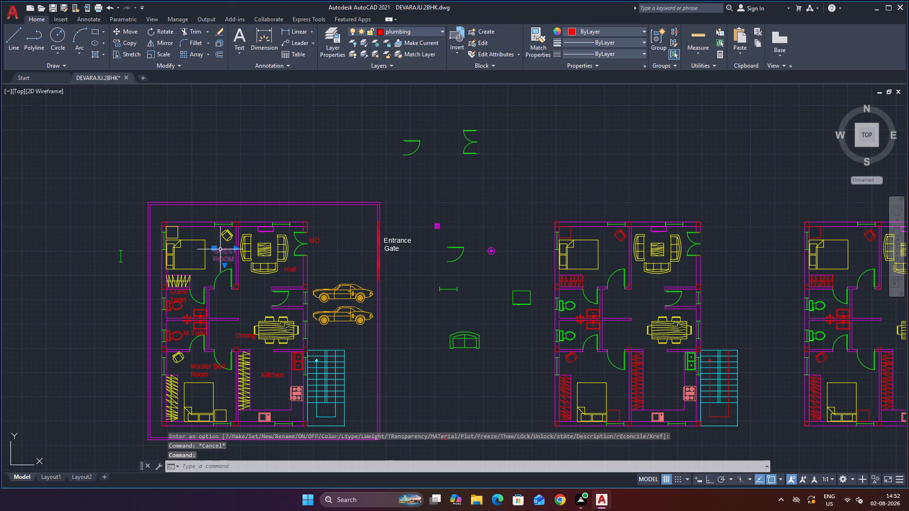
pyautogui.click(395, 33)
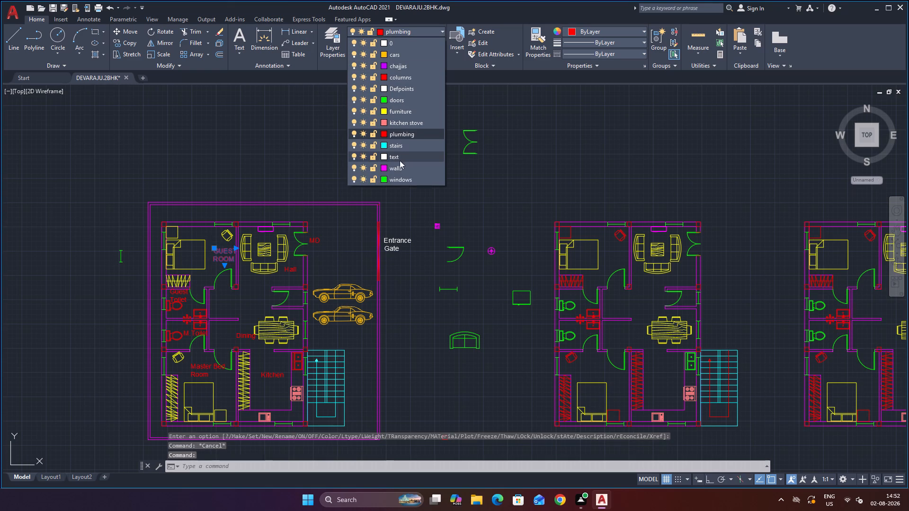
pyautogui.click(385, 155)
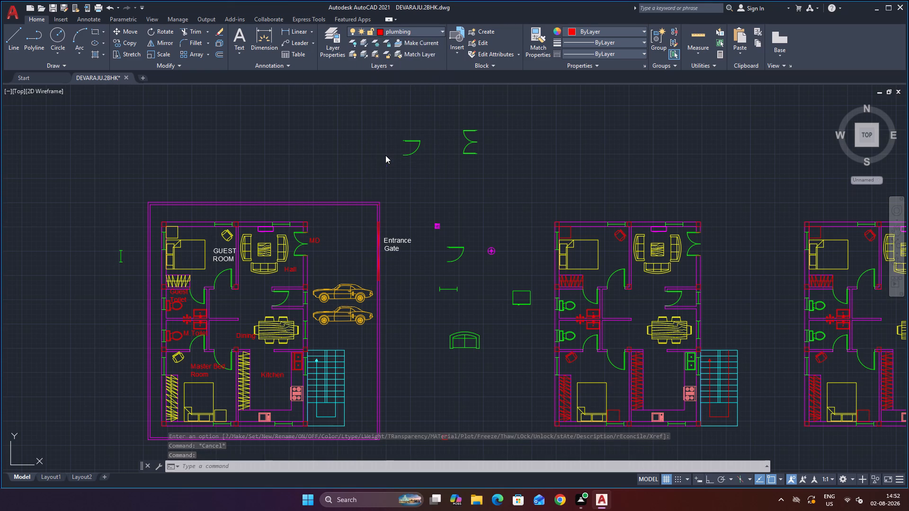
pyautogui.click(431, 320)
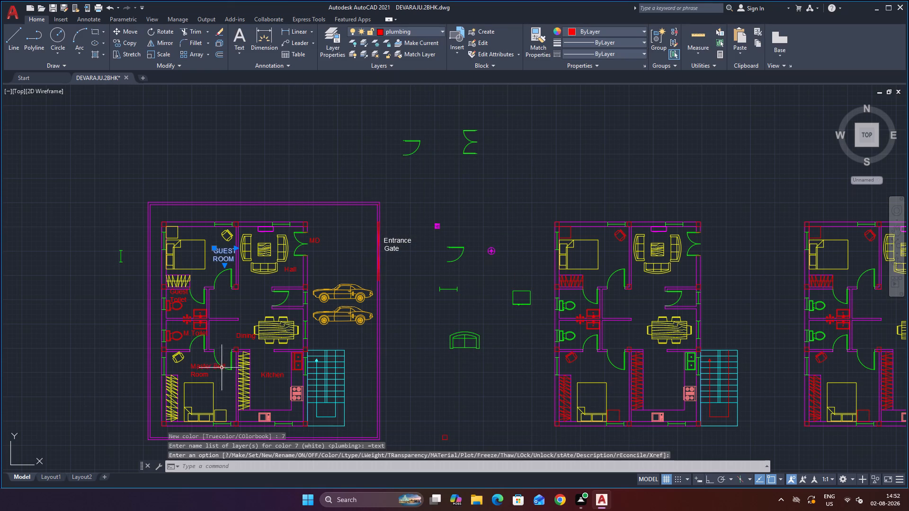
pyautogui.click(246, 335)
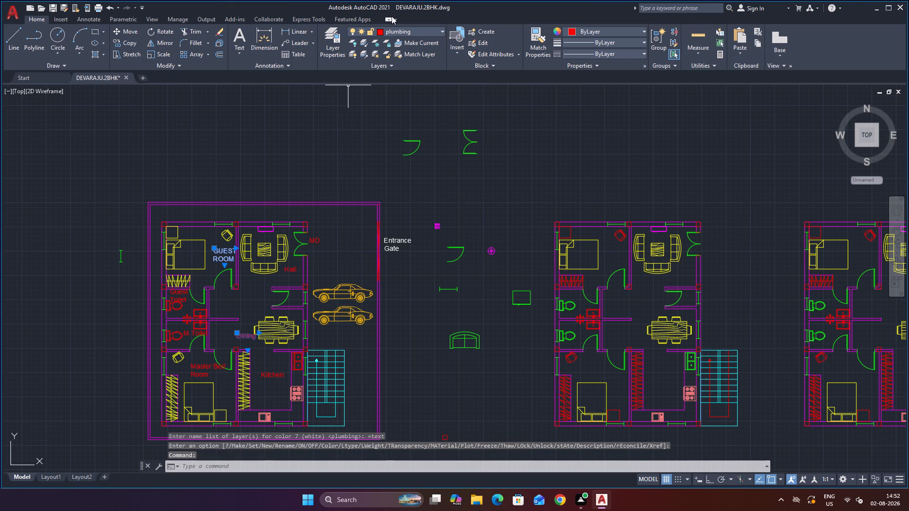
pyautogui.click(394, 31)
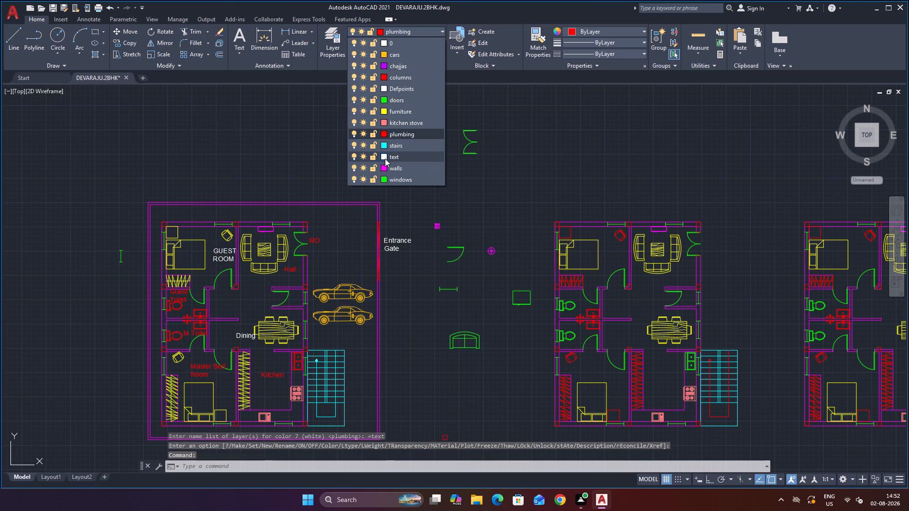
pyautogui.click(385, 159)
pyautogui.click(437, 326)
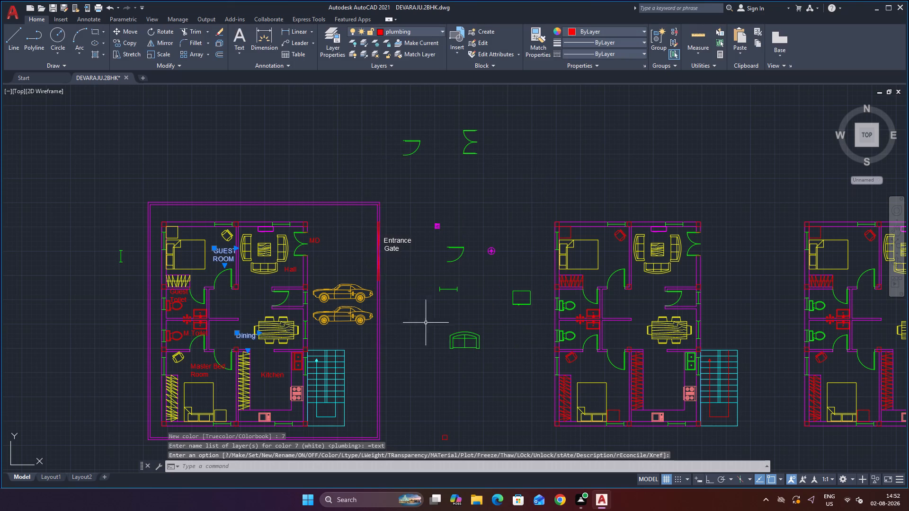
# Apply the text layer's white (7) to the Master Bed Room and Kitchen labels as well.
pyautogui.click(205, 368)
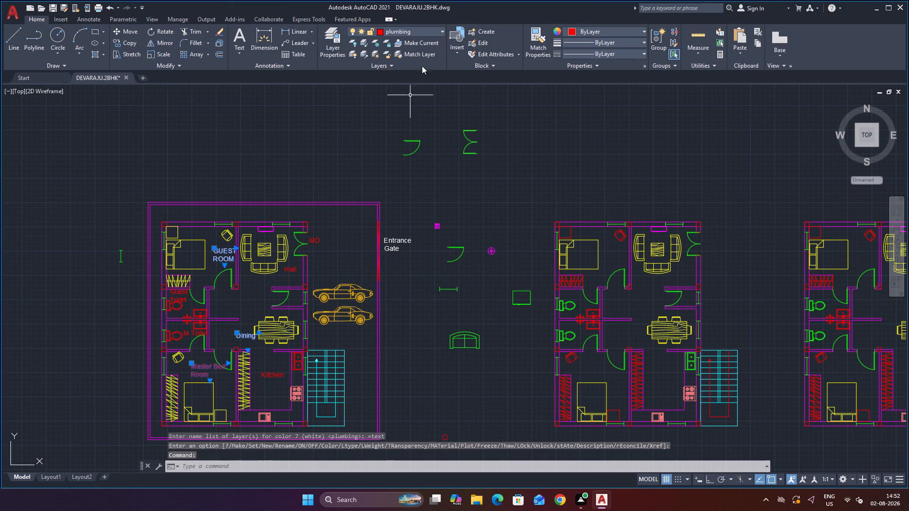
pyautogui.click(431, 26)
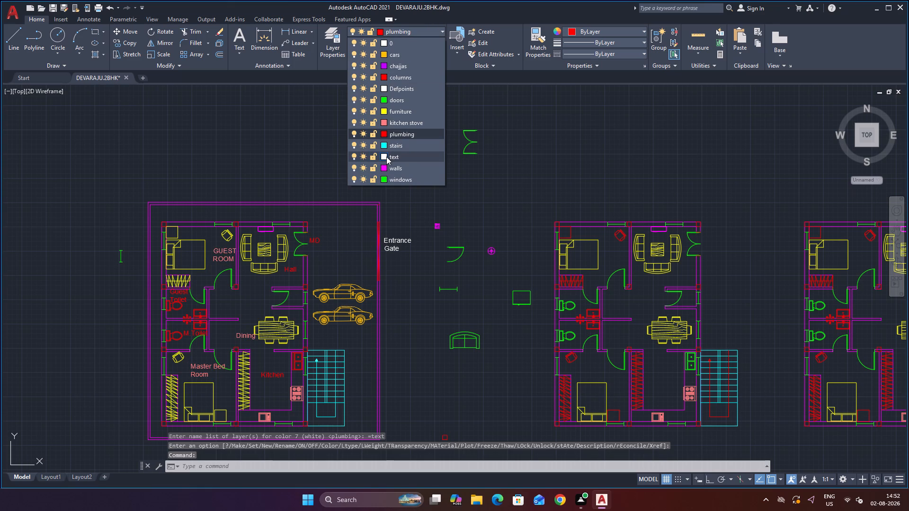
pyautogui.click(386, 157)
pyautogui.click(440, 327)
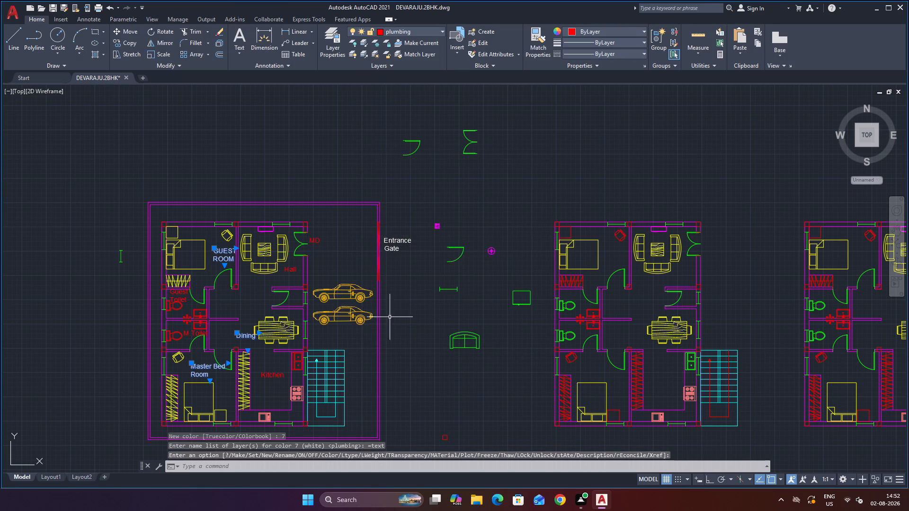
pyautogui.click(262, 377)
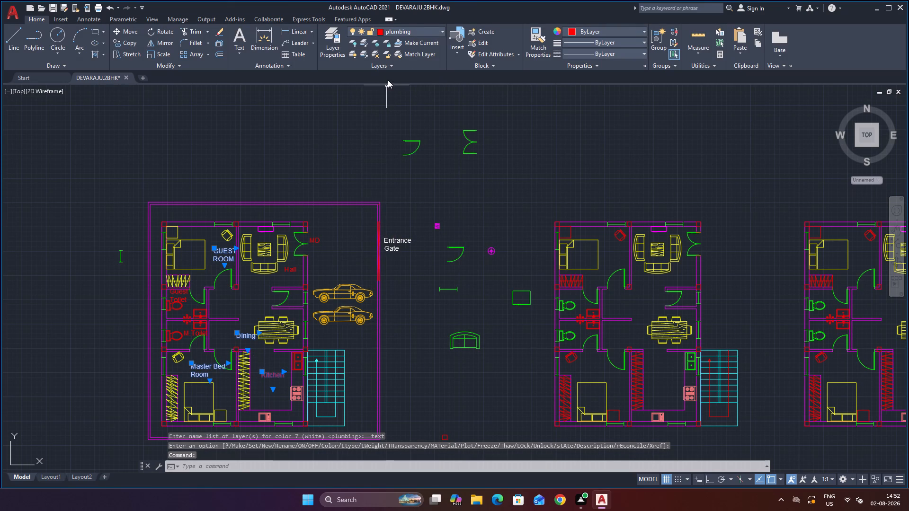
pyautogui.click(416, 26)
pyautogui.click(416, 26)
pyautogui.click(416, 27)
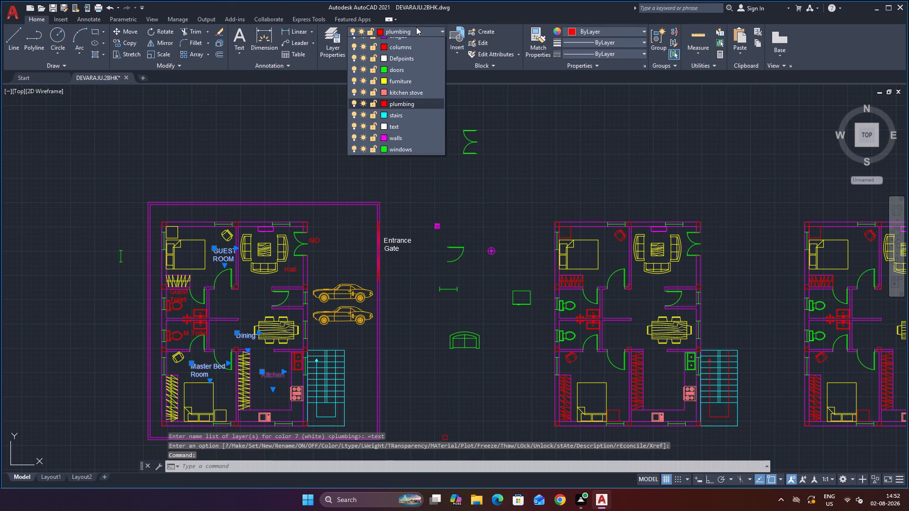
pyautogui.click(383, 159)
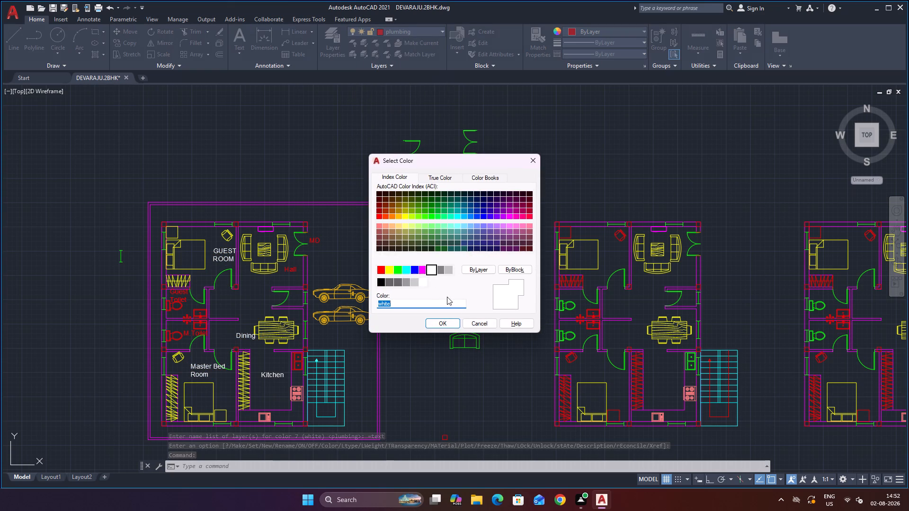
pyautogui.click(450, 321)
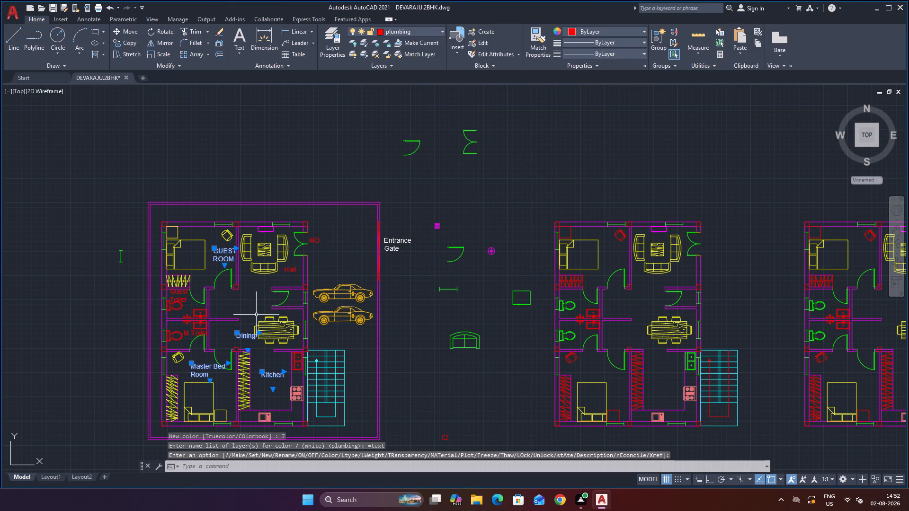
# Apply the text layer's white (7) to the Hall label and clear the selection.
pyautogui.scroll(-2, 320, 321)
pyautogui.scroll(2, 302, 364)
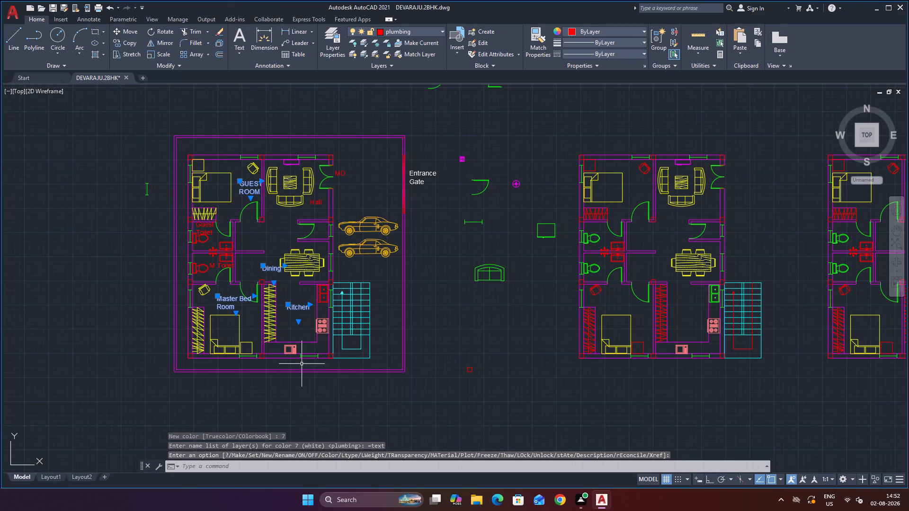
pyautogui.click(311, 203)
pyautogui.click(410, 30)
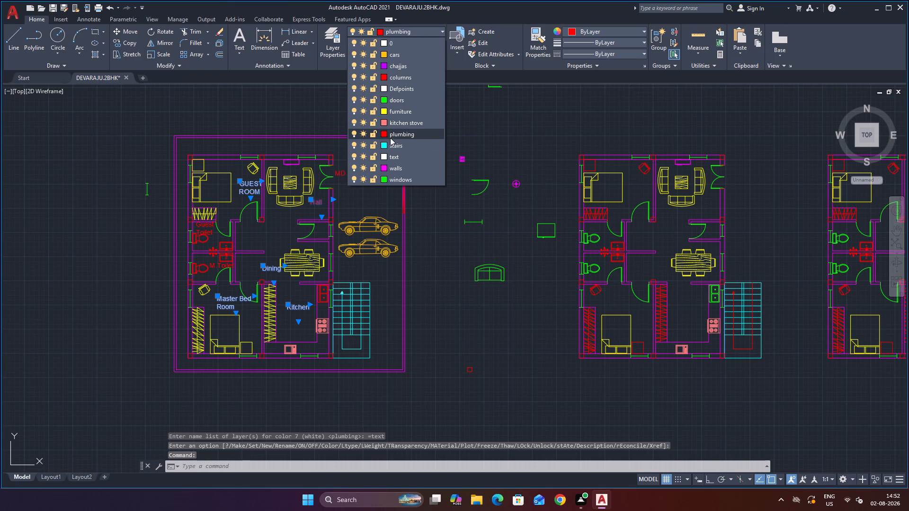
pyautogui.click(386, 157)
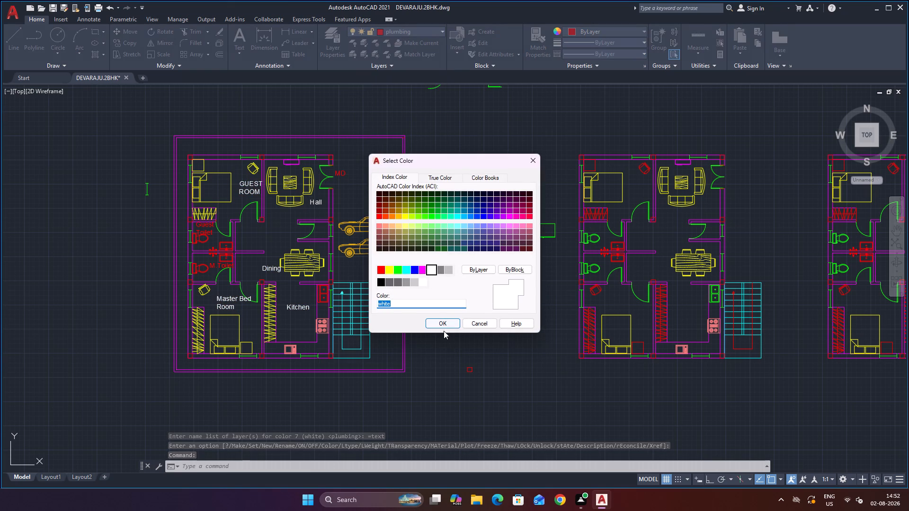
pyautogui.click(443, 324)
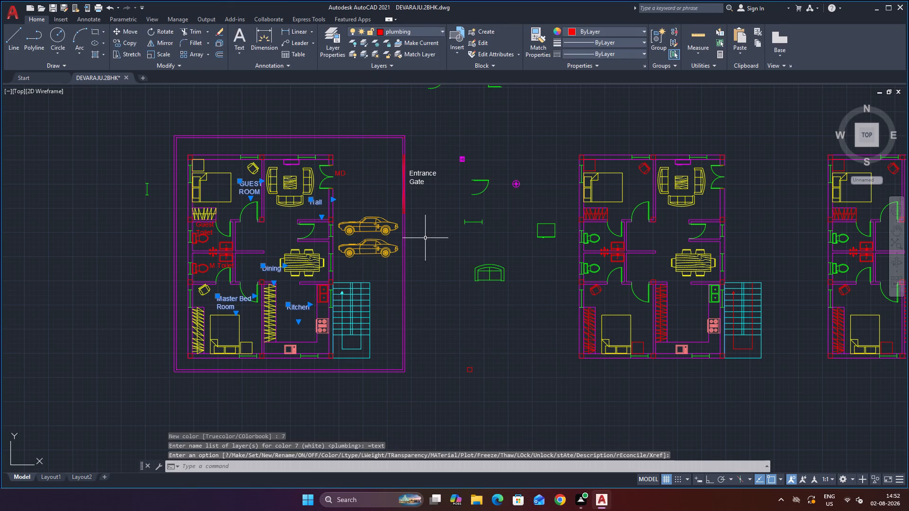
pyautogui.press('Escape')
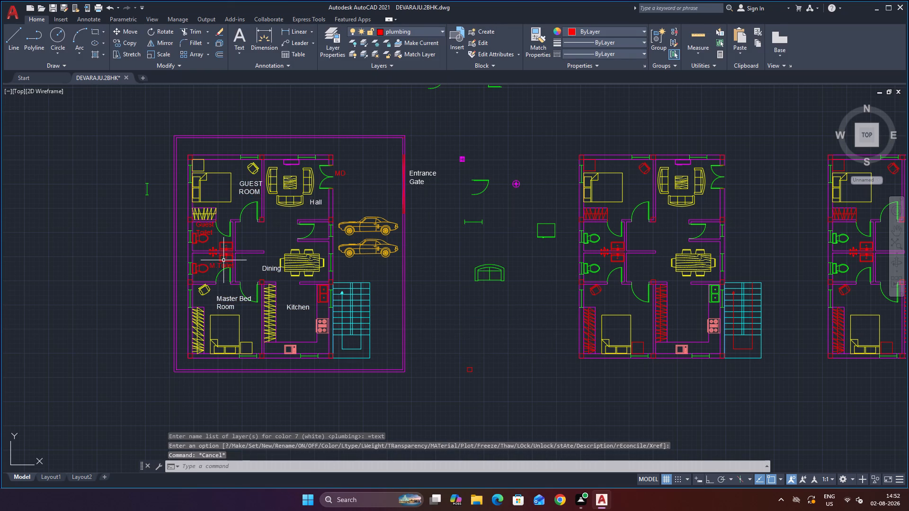
# Apply the text layer's white (7) to the M.Toilet and Guest Toilet labels, then clear the selection.
pyautogui.click(220, 264)
pyautogui.click(394, 35)
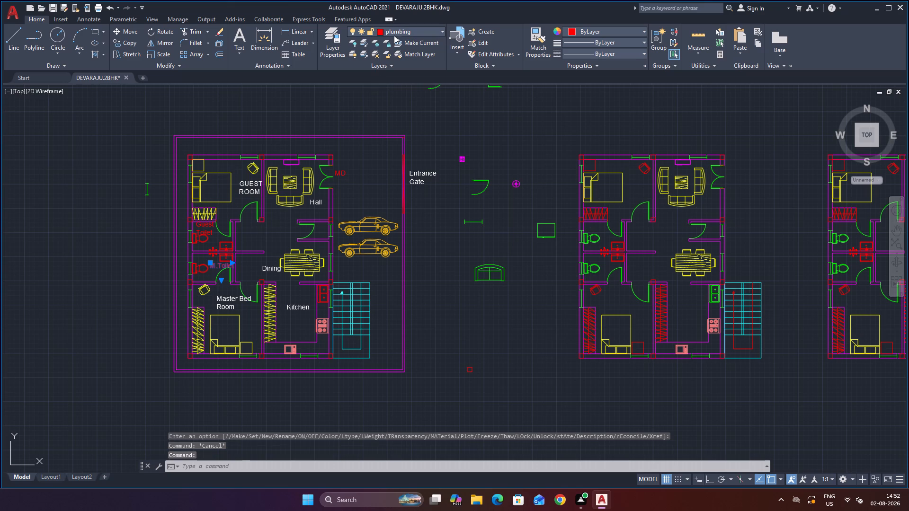
pyautogui.click(384, 156)
pyautogui.click(445, 320)
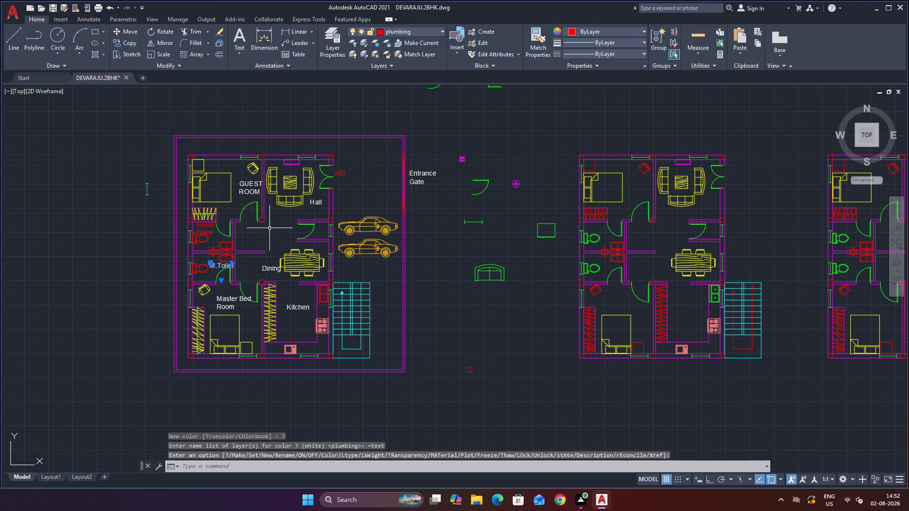
pyautogui.click(210, 233)
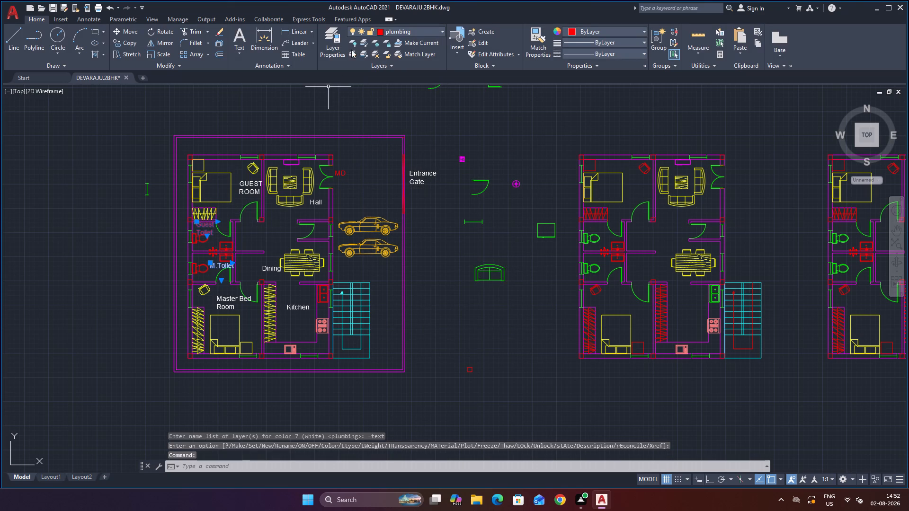
pyautogui.click(386, 34)
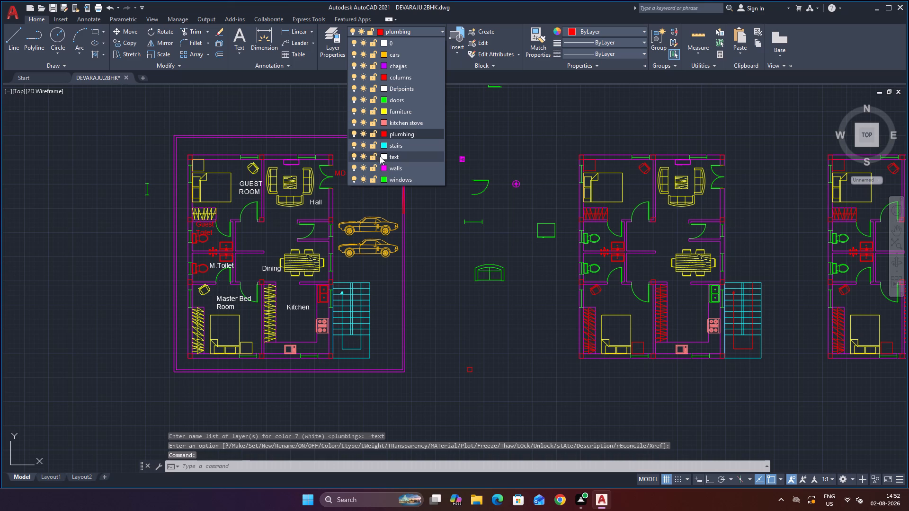
pyautogui.click(383, 156)
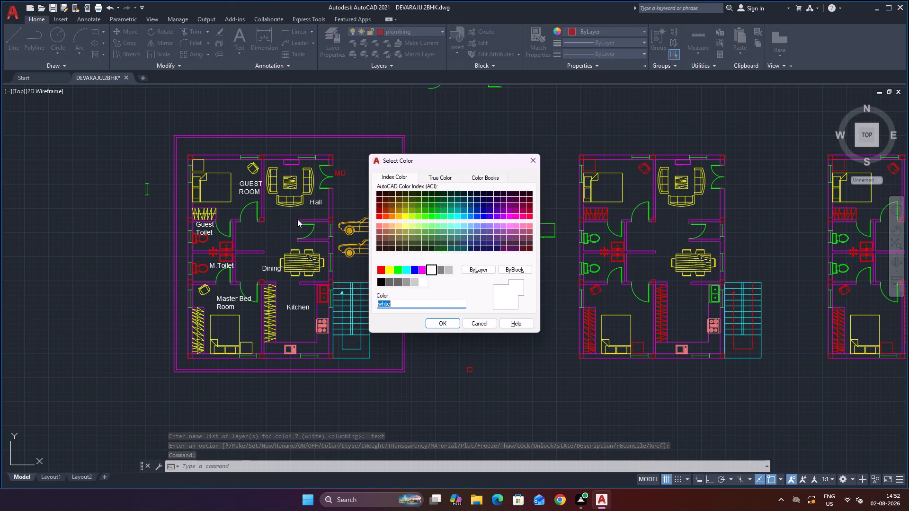
pyautogui.click(446, 328)
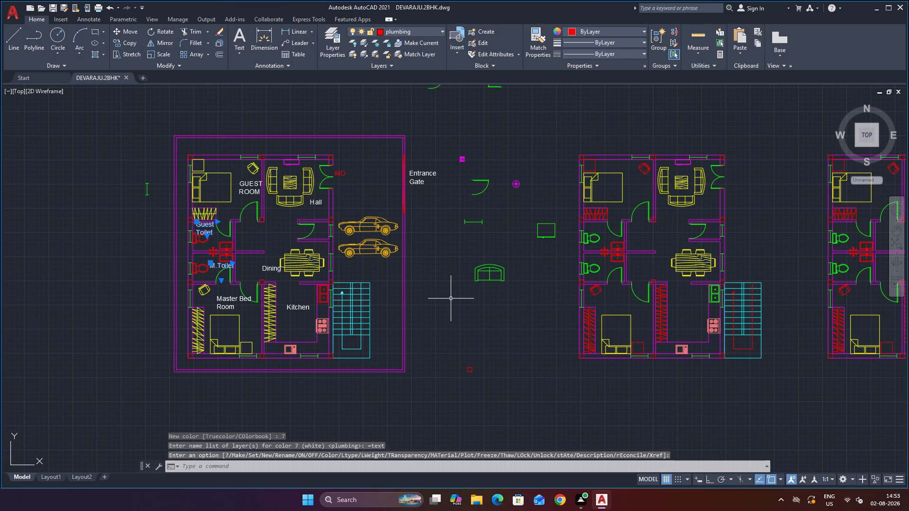
pyautogui.press('Escape')
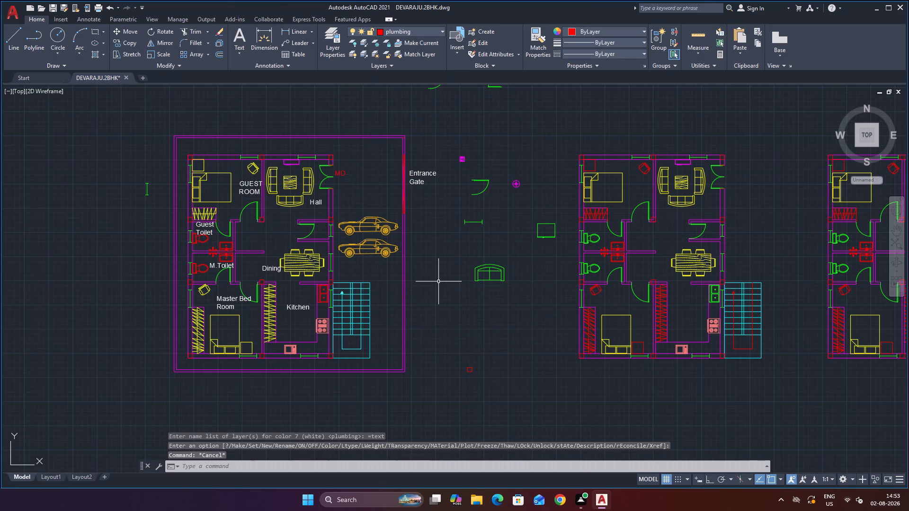
# Save the drawing.
pyautogui.hotkey('ctrl', 's')
pyautogui.hotkey('ctrl', 's')
pyautogui.hotkey('ctrl', 's')
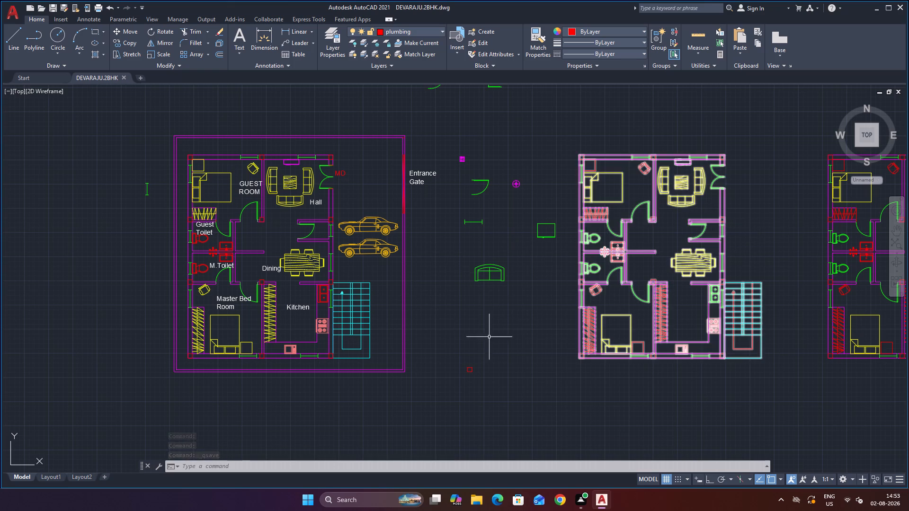
# Examine the two unlabelled plan copies, comparing their furniture, toilets, kitchen and staircase with the labelled plan.
pyautogui.scroll(1, 488, 370)
pyautogui.scroll(-2, 619, 294)
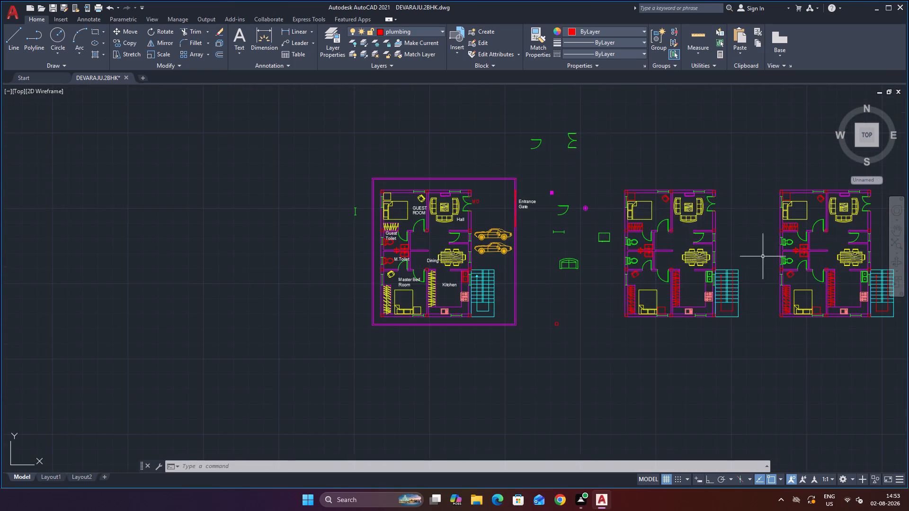
pyautogui.scroll(3, 766, 249)
pyautogui.scroll(-2, 700, 247)
pyautogui.scroll(1, 733, 232)
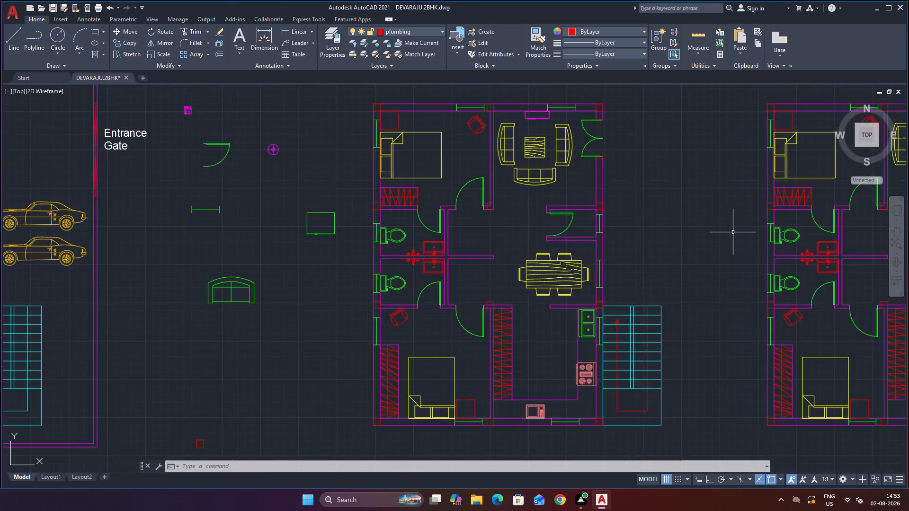
pyautogui.scroll(1, 733, 232)
pyautogui.scroll(-2, 689, 224)
pyautogui.scroll(1, 699, 156)
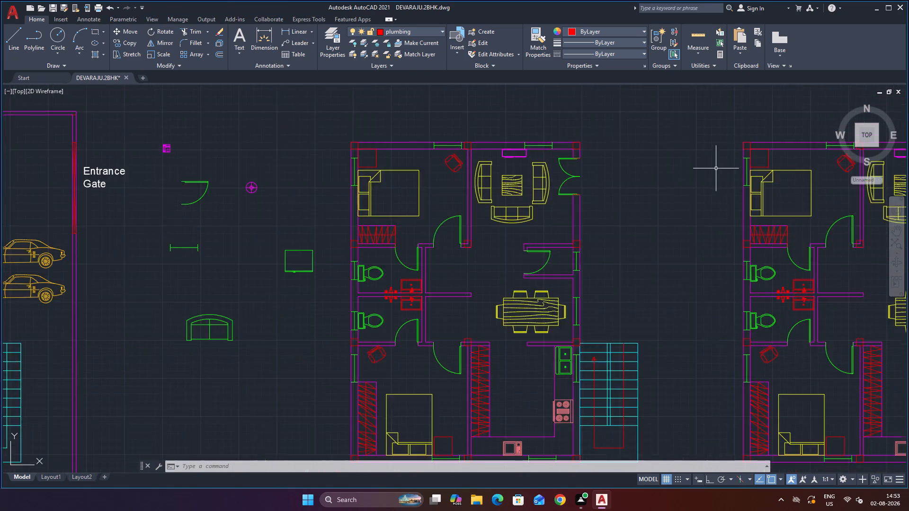
pyautogui.scroll(1, 716, 169)
pyautogui.scroll(-2, 701, 221)
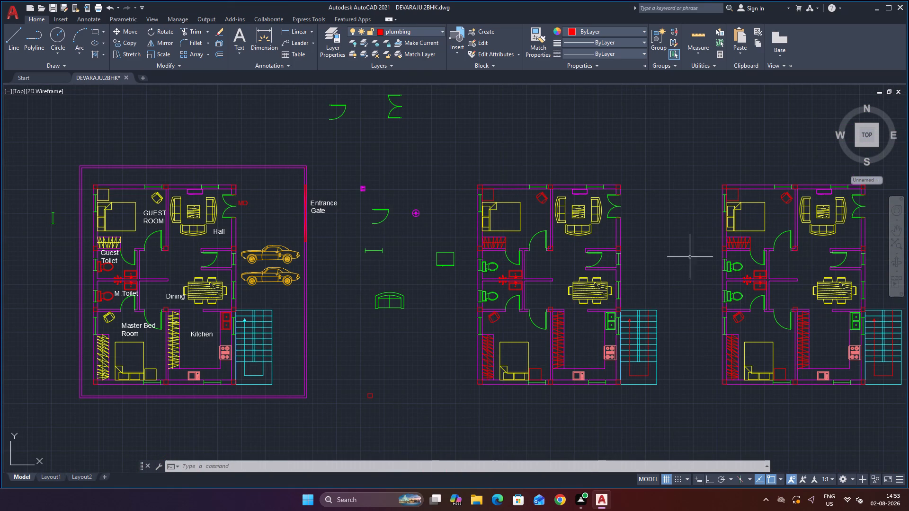
pyautogui.scroll(1, 735, 231)
pyautogui.scroll(-2, 667, 264)
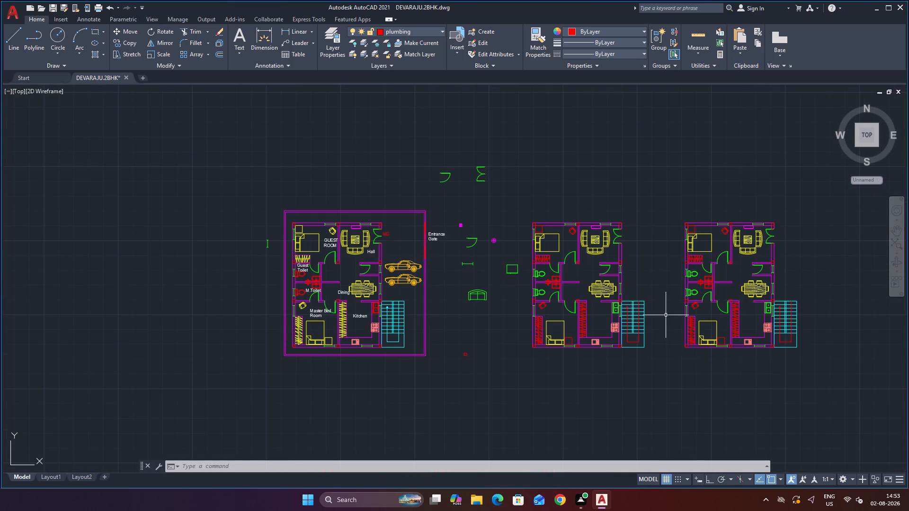
pyautogui.scroll(2, 811, 287)
pyautogui.scroll(-1, 793, 291)
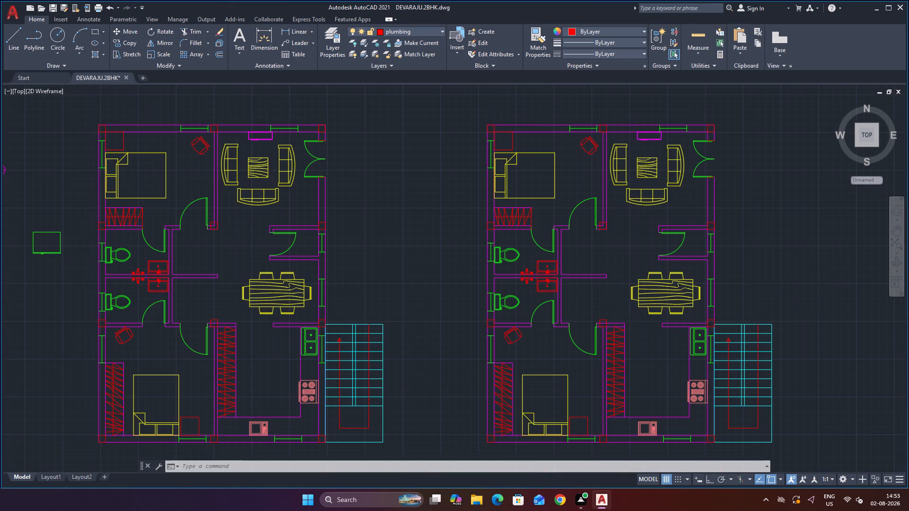
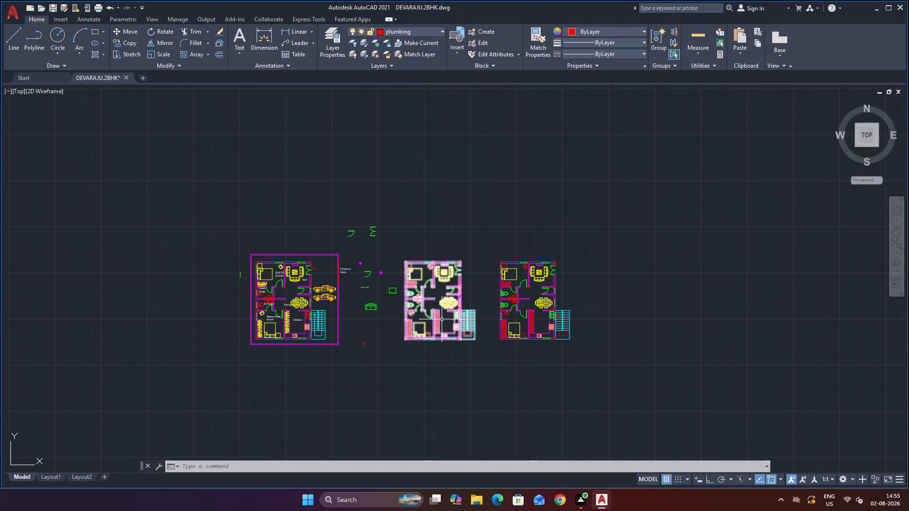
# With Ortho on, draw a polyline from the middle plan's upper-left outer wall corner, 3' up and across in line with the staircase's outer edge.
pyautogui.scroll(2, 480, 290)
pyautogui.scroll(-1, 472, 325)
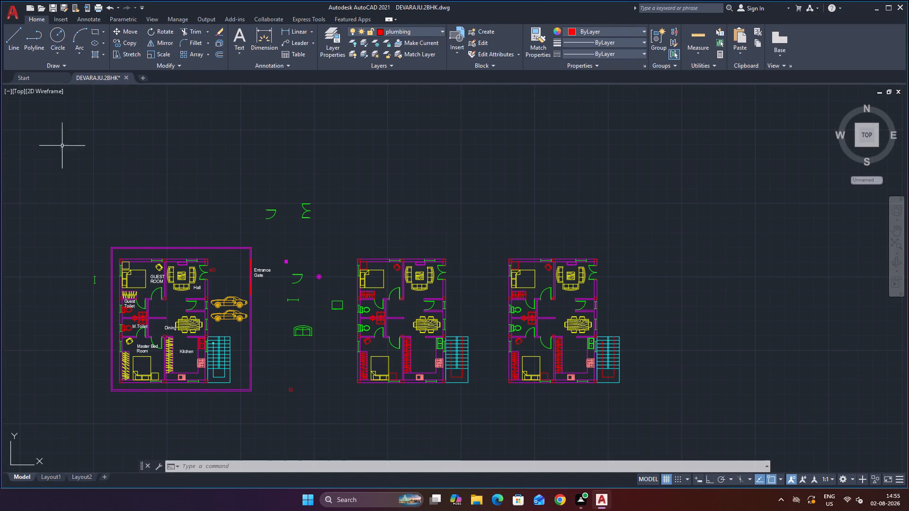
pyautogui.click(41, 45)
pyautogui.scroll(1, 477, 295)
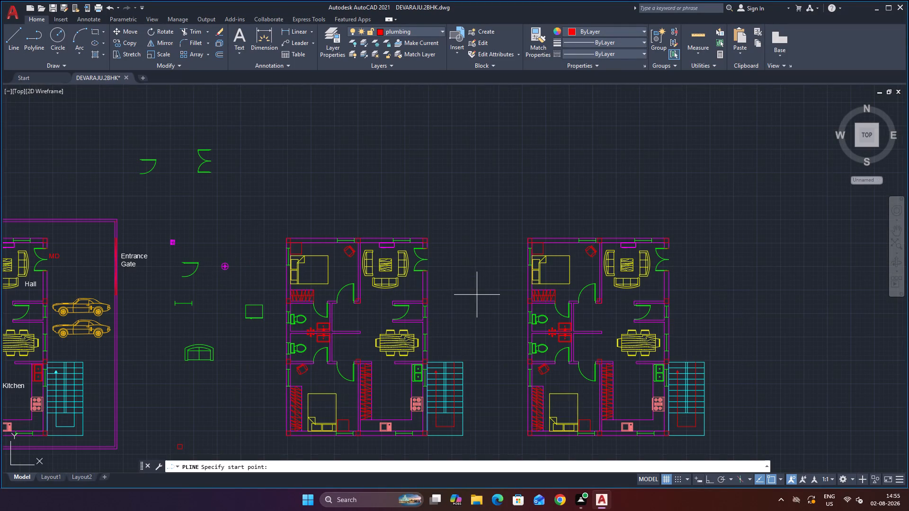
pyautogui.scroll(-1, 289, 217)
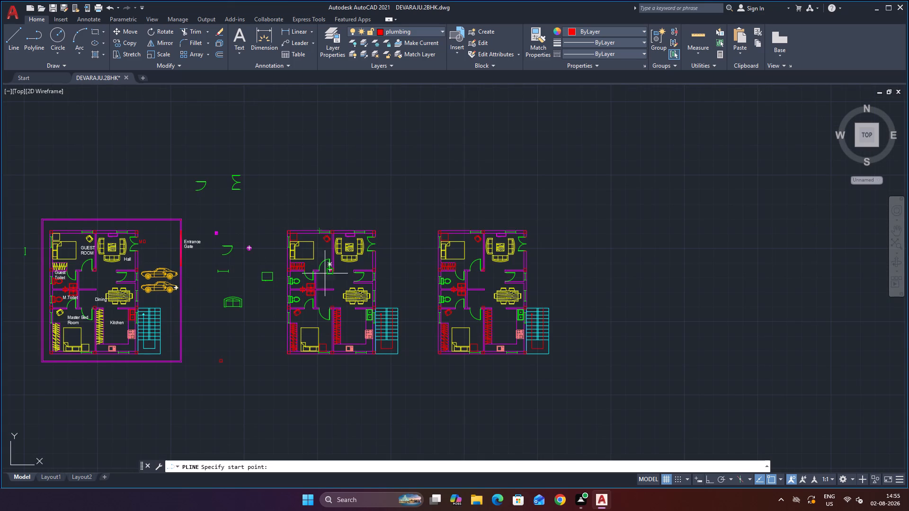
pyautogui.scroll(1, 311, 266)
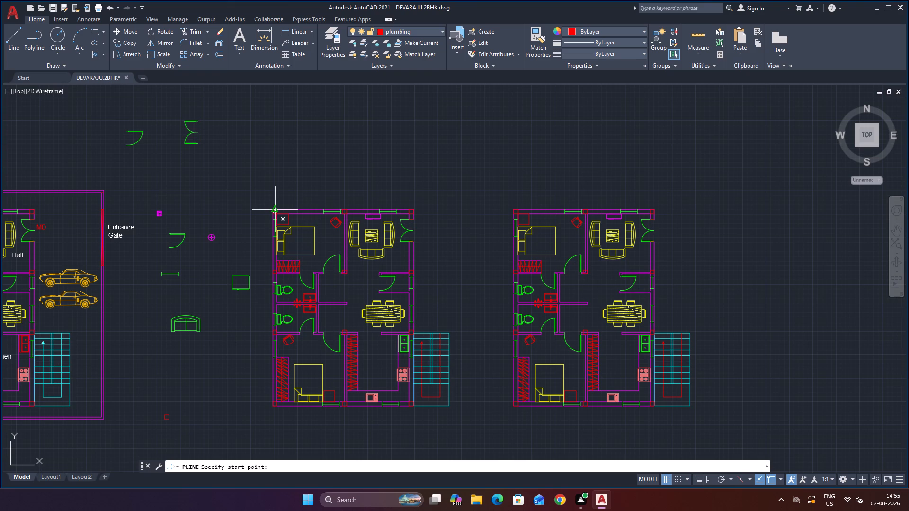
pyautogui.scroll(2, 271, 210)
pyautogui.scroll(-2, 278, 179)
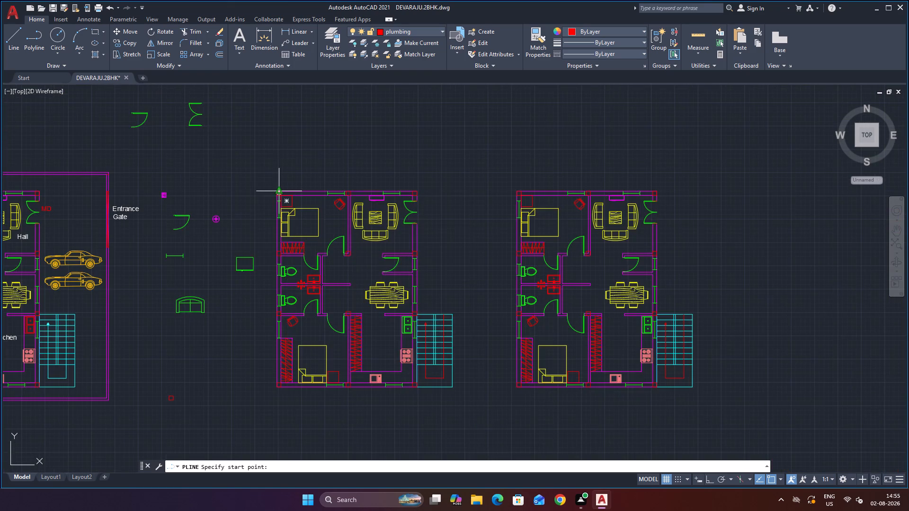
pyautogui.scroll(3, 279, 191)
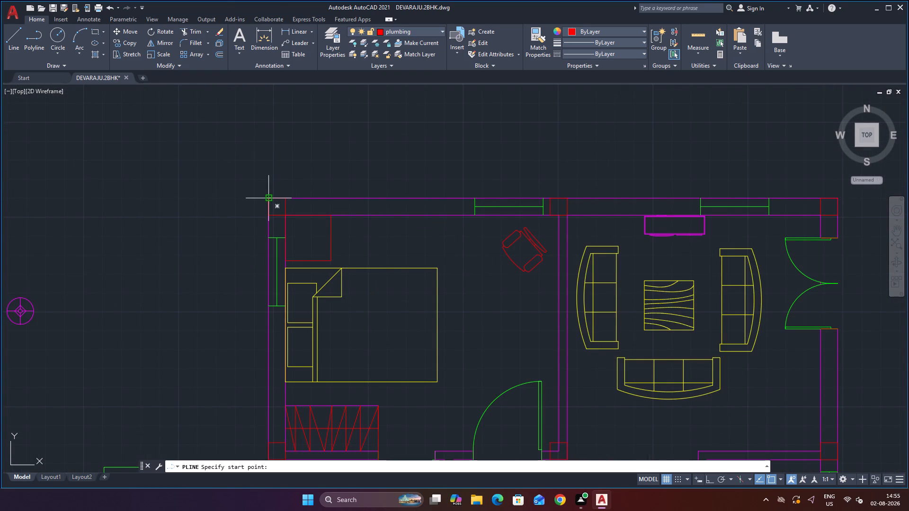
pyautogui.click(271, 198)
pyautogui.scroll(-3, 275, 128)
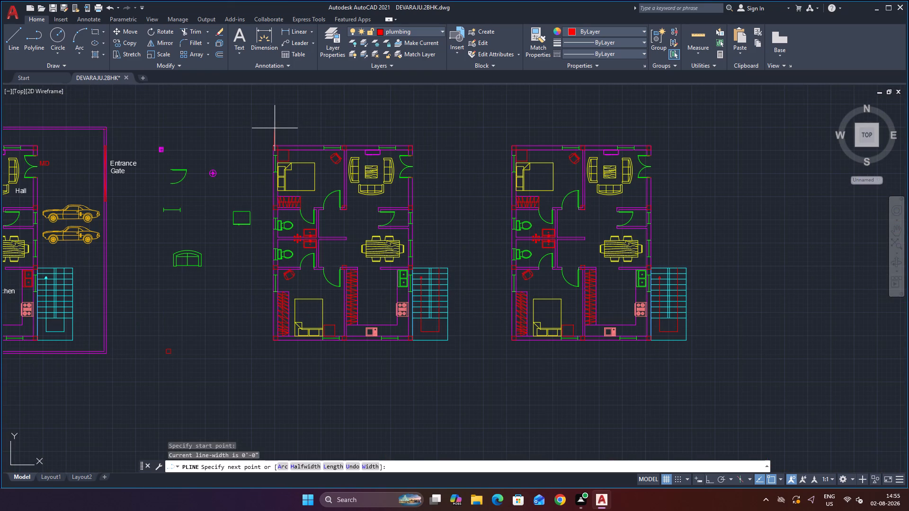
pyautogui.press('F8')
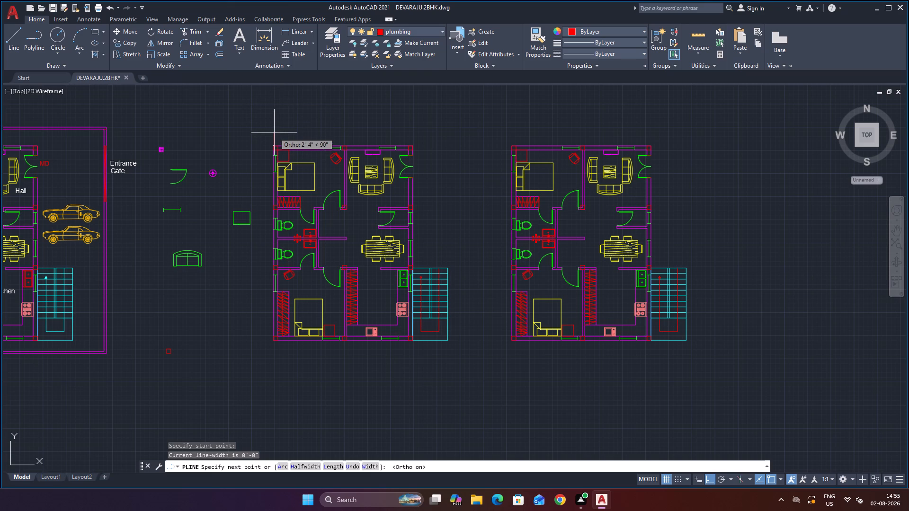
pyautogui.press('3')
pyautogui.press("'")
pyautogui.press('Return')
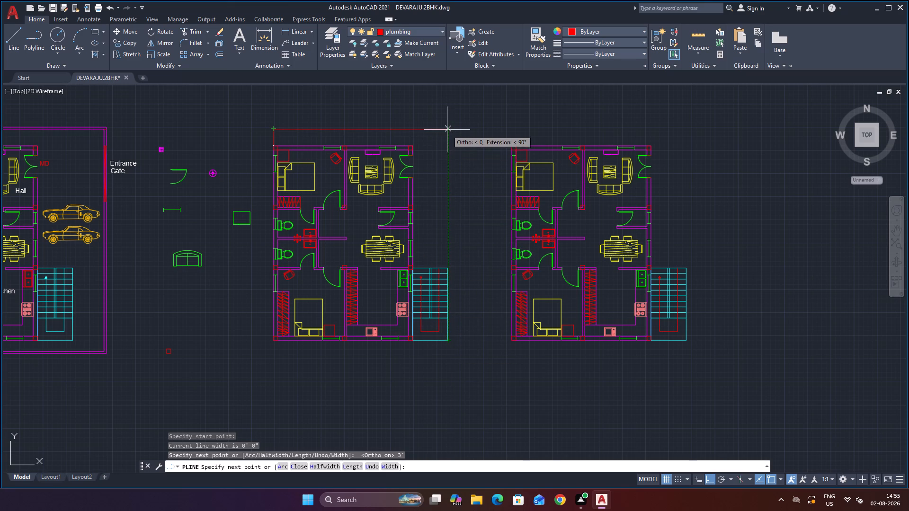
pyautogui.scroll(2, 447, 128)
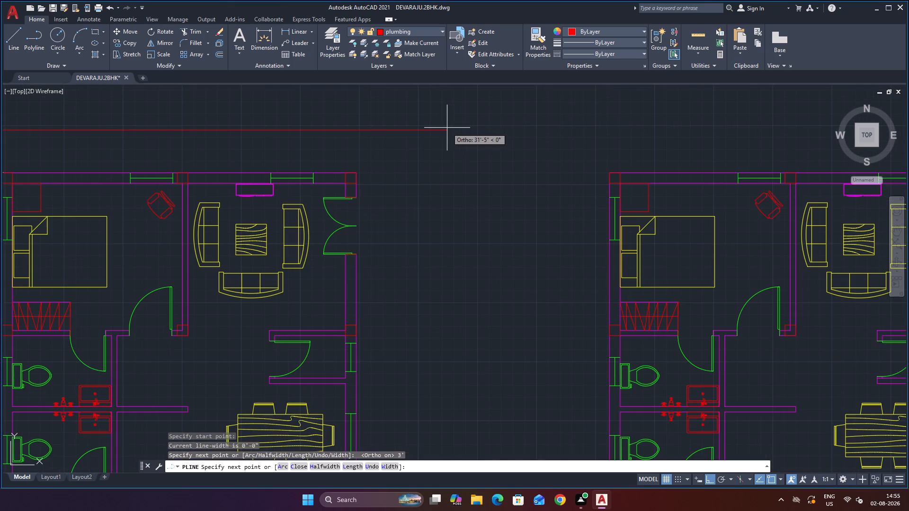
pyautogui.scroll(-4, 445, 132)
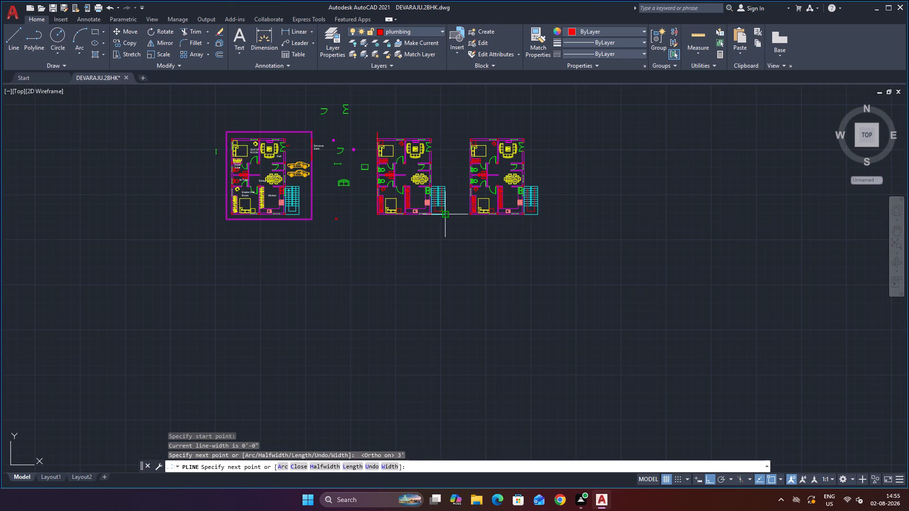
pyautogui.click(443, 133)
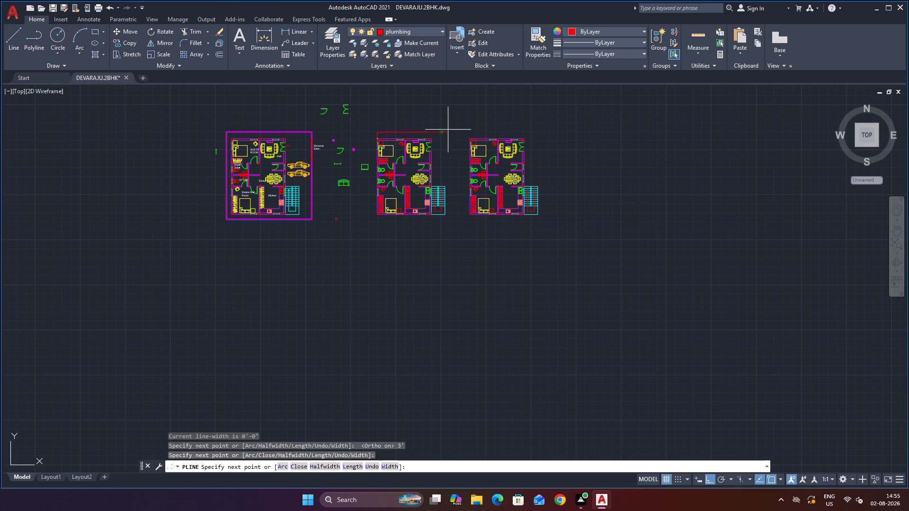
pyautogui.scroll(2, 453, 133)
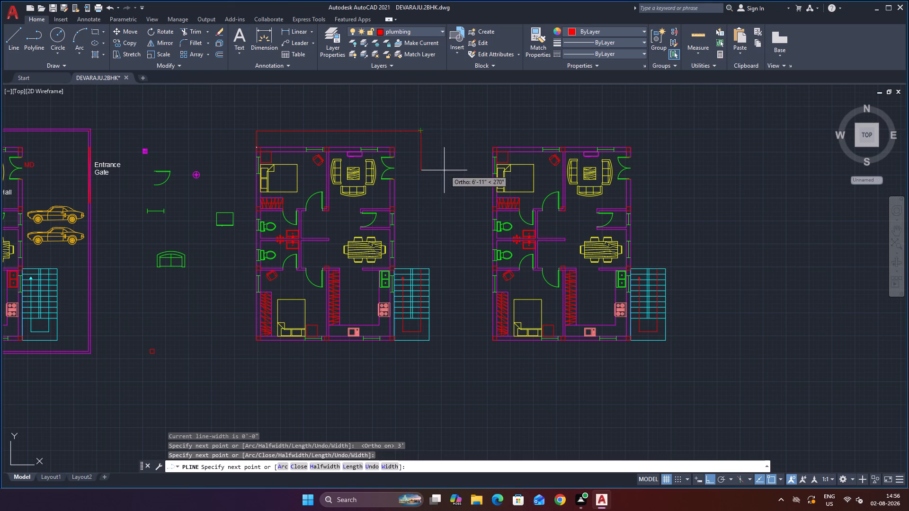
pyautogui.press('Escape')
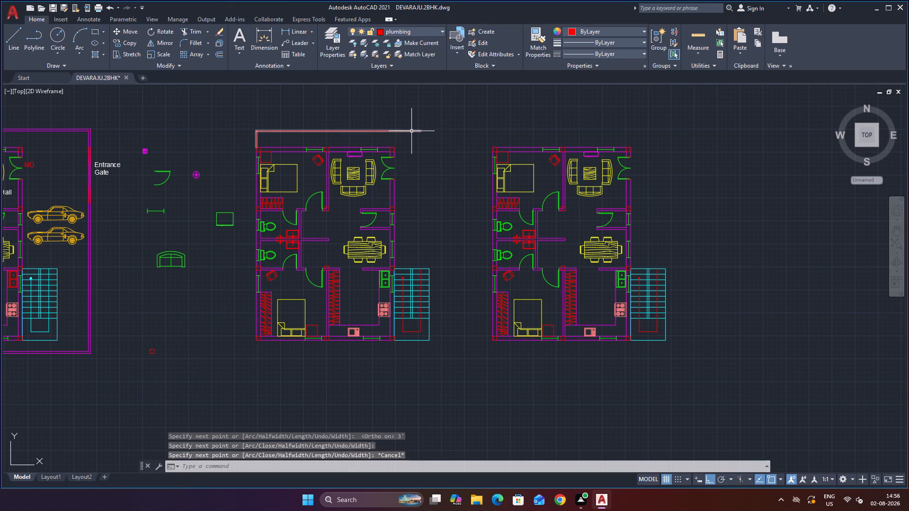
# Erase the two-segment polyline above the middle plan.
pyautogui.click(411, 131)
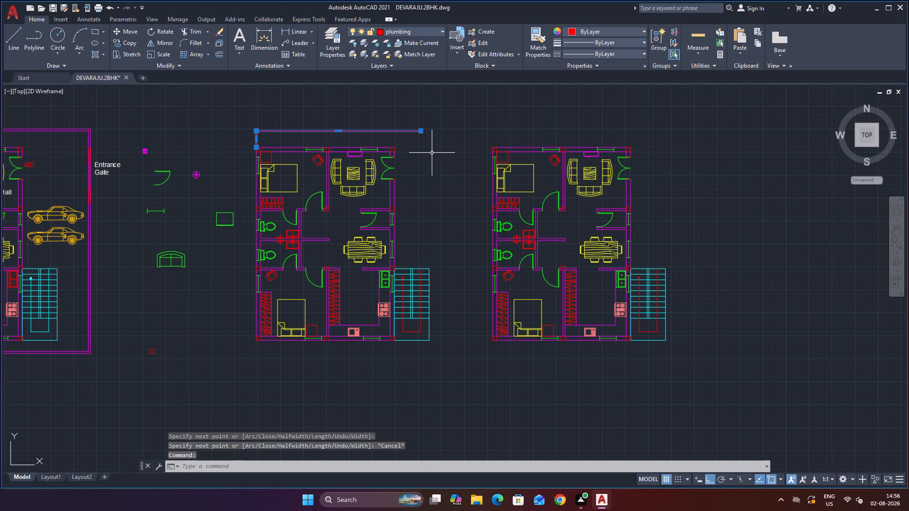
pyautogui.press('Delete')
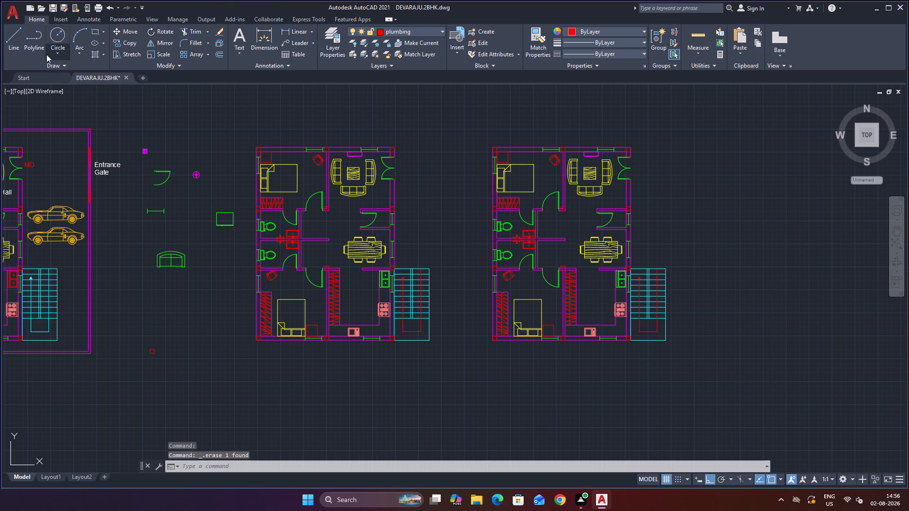
# Start a polyline at the middle plan's upper-left outer corner: 3' up, across to the staircase's outer edge line, and 3' beyond it.
pyautogui.click(37, 48)
pyautogui.scroll(2, 259, 132)
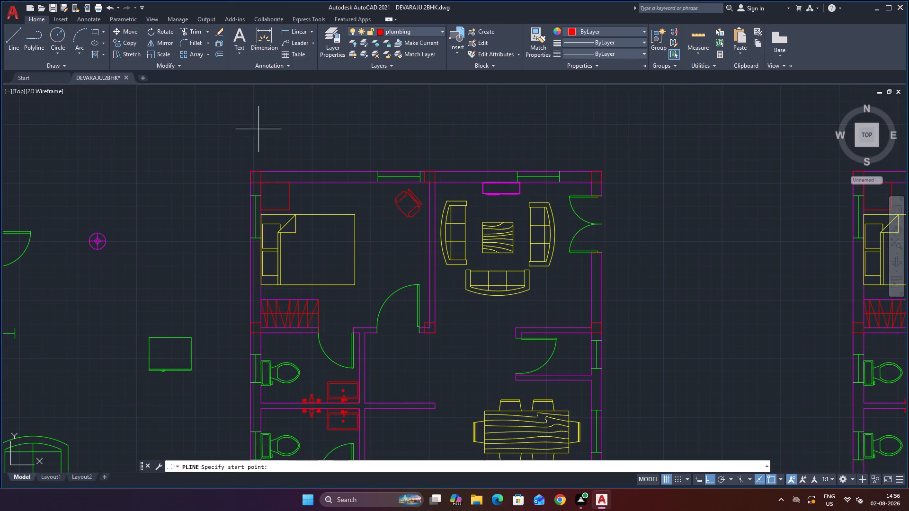
pyautogui.click(251, 169)
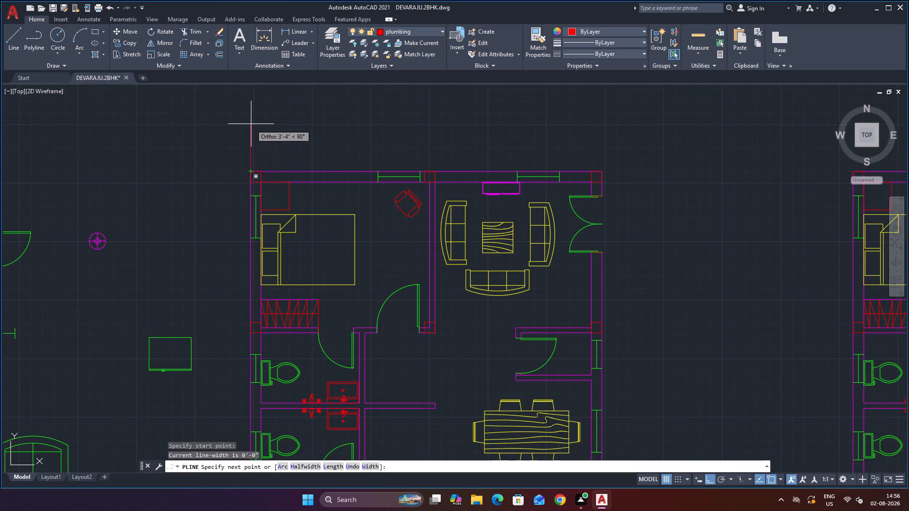
pyautogui.press('3')
pyautogui.press("'")
pyautogui.press('Return')
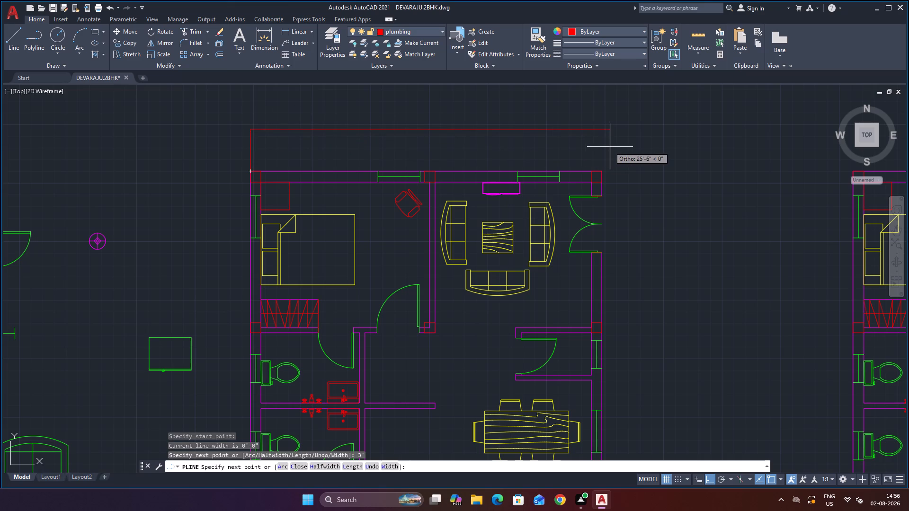
pyautogui.scroll(-2, 621, 150)
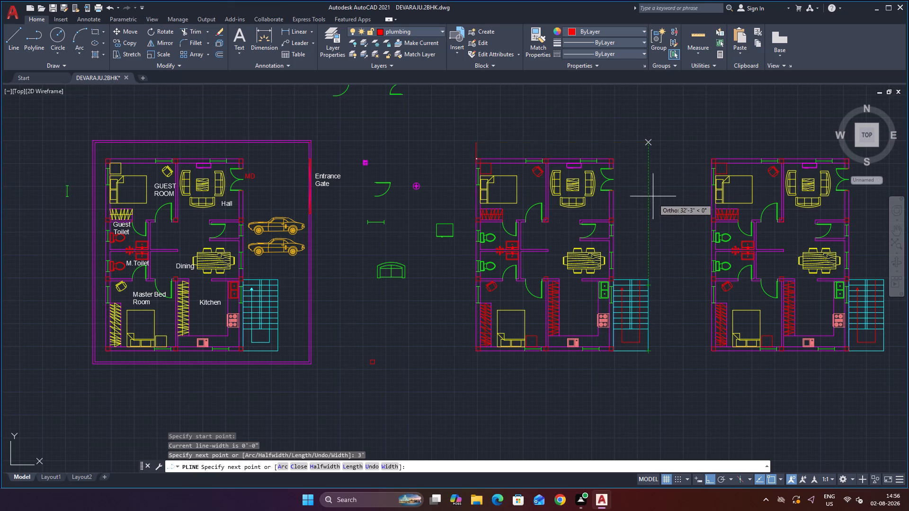
pyautogui.click(649, 142)
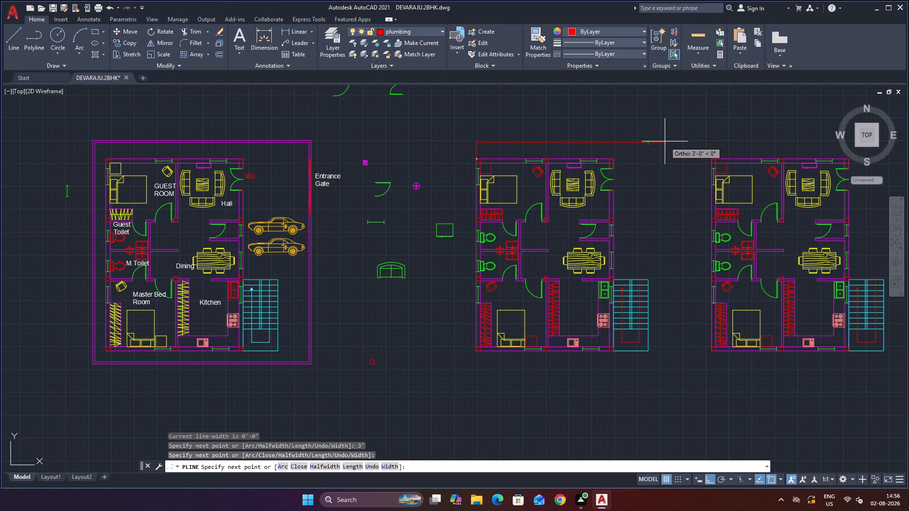
pyautogui.press('3')
pyautogui.press("'")
pyautogui.press('Return')
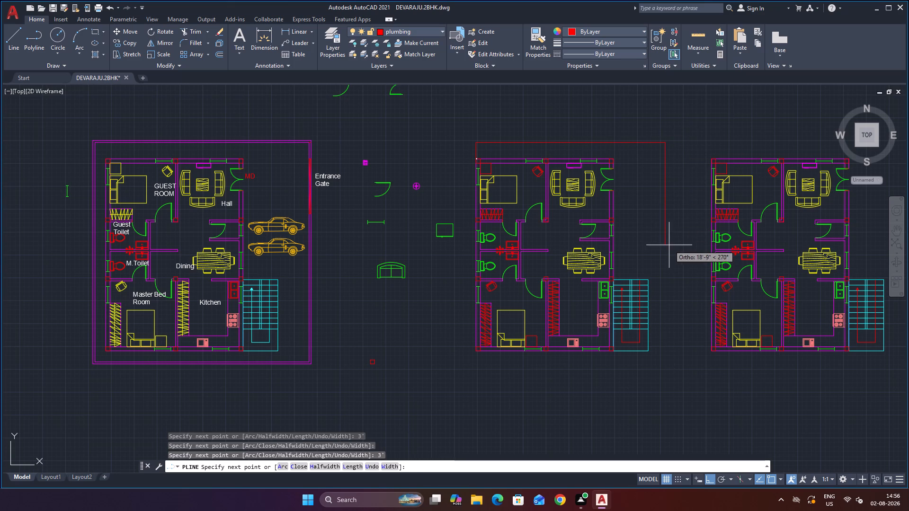
# Continue the polyline down the staircase side to the level of the plan's bottom wall, and 3' further down.
pyautogui.click(665, 351)
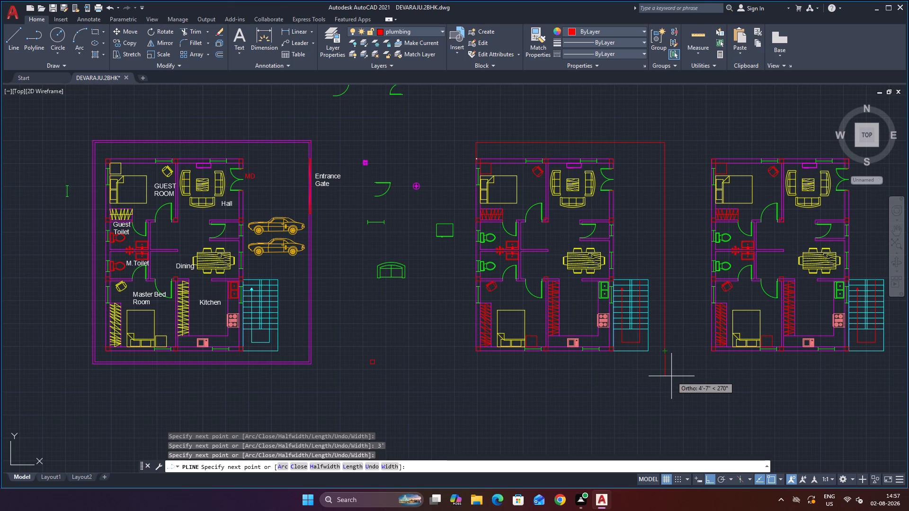
pyautogui.write("3'")
pyautogui.press('Return')
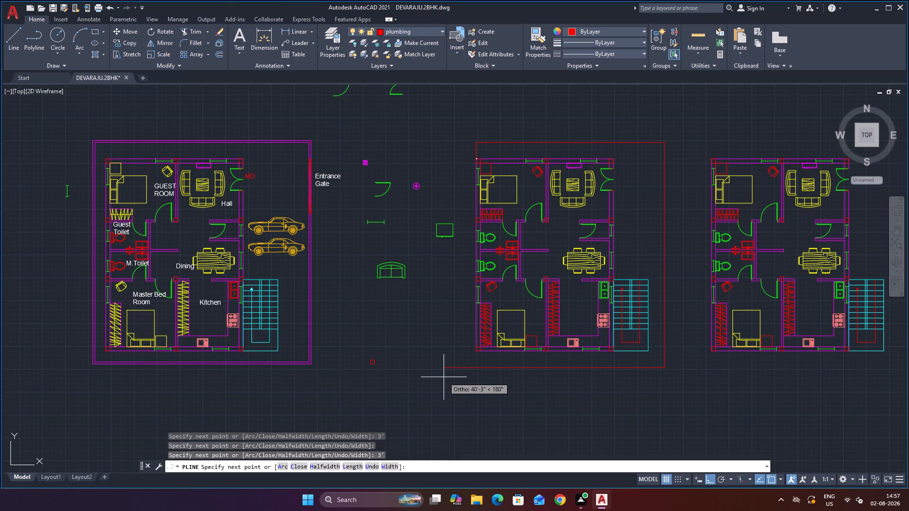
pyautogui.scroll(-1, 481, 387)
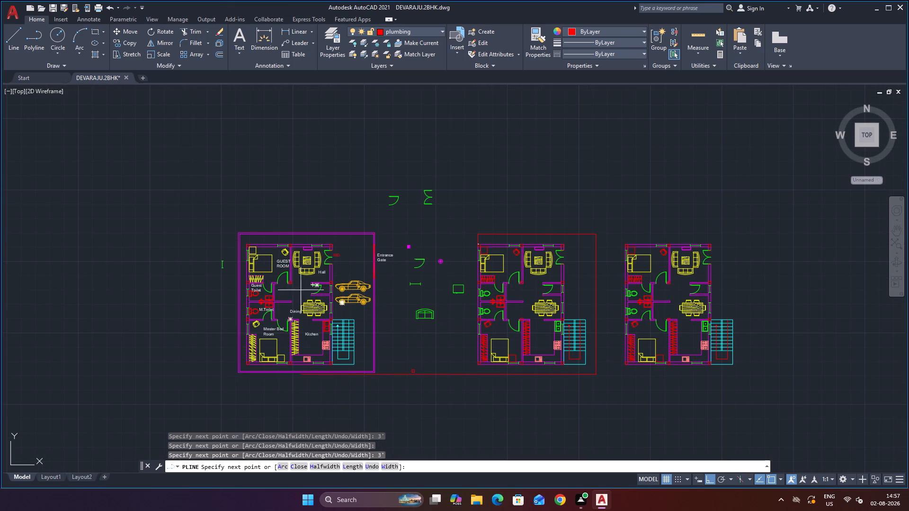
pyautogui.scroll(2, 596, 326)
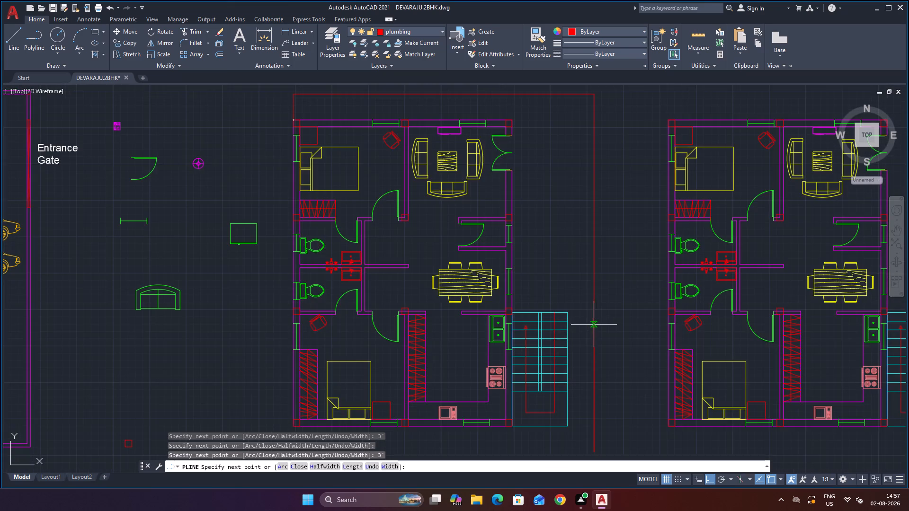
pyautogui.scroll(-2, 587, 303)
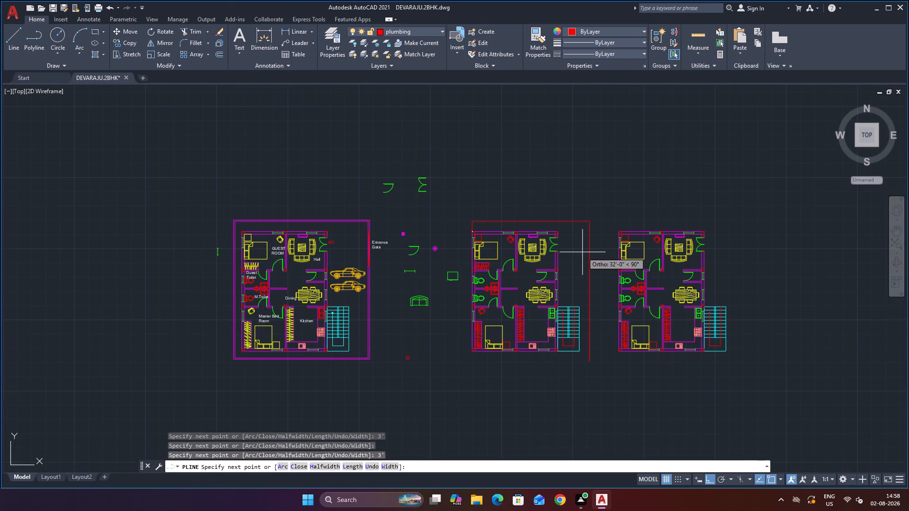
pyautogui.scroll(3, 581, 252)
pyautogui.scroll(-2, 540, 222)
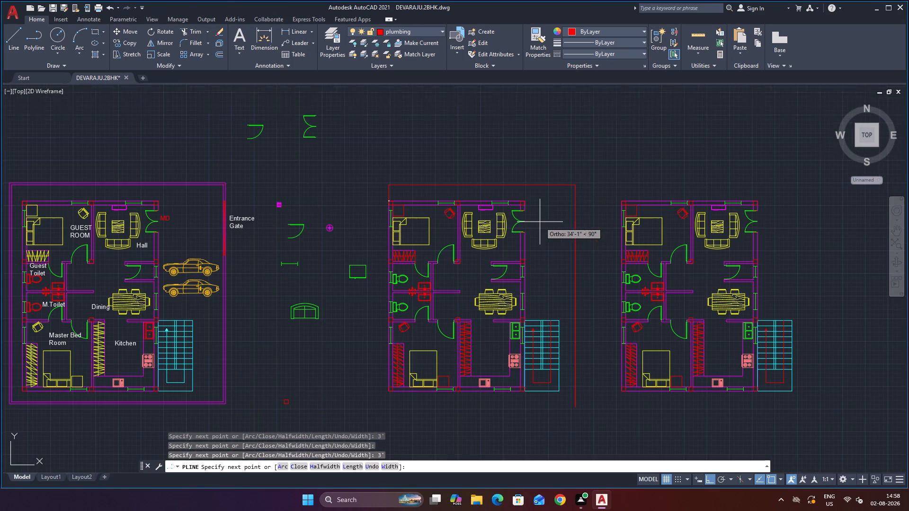
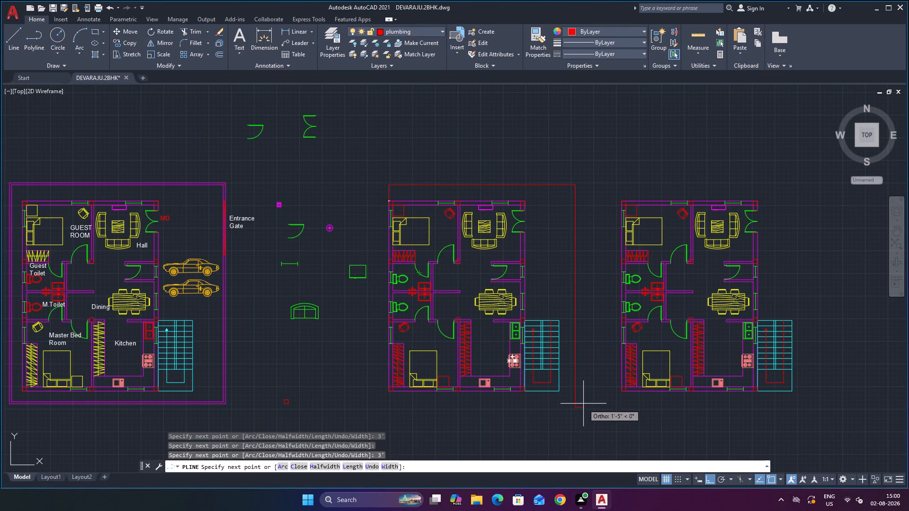
# End the boundary polyline around the middle plan and explode it into separate segments.
pyautogui.hotkey('ctrl', 'Escape')
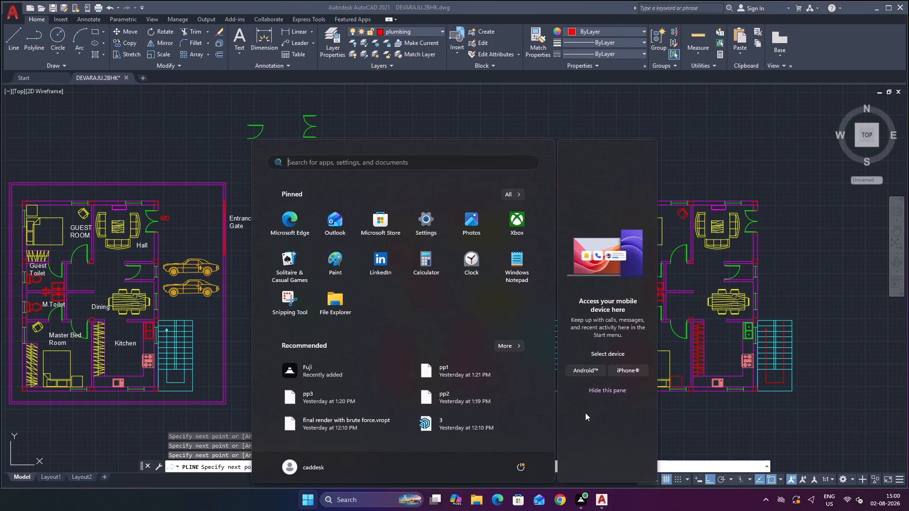
pyautogui.press('Escape')
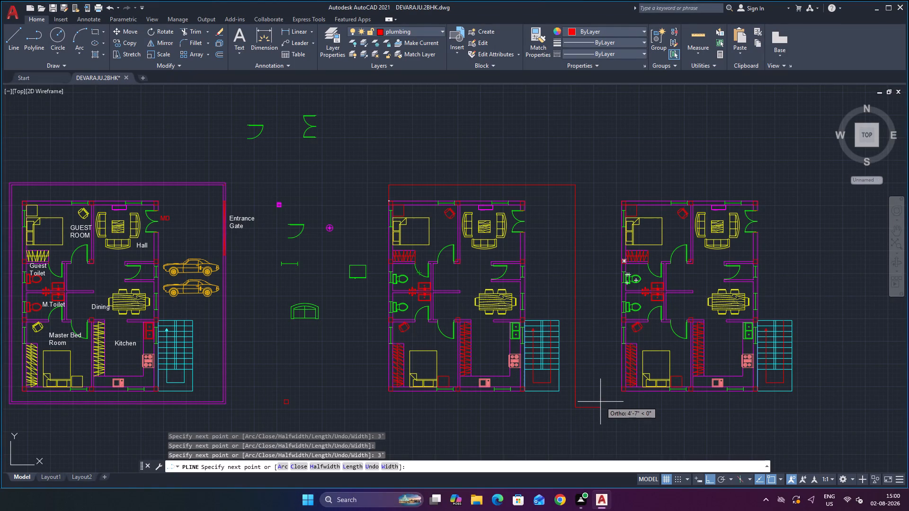
pyautogui.press('Escape')
pyautogui.scroll(2, 600, 408)
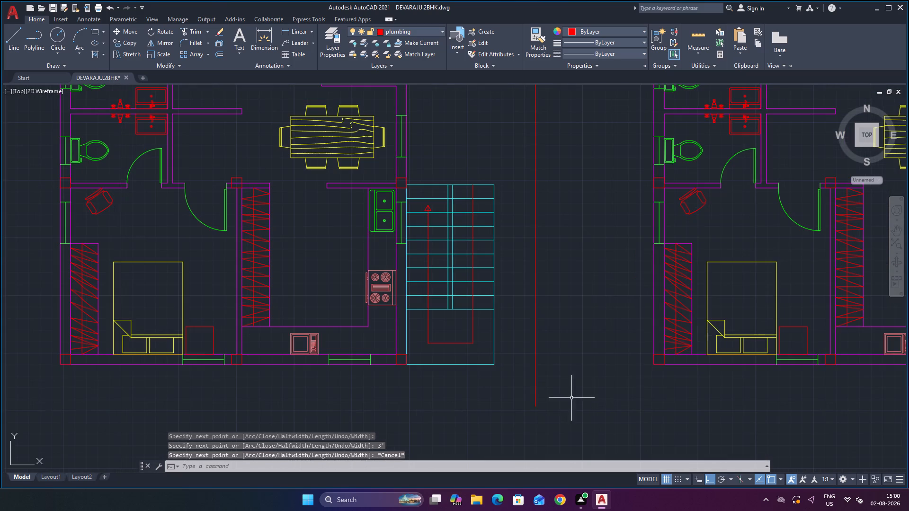
pyautogui.click(535, 404)
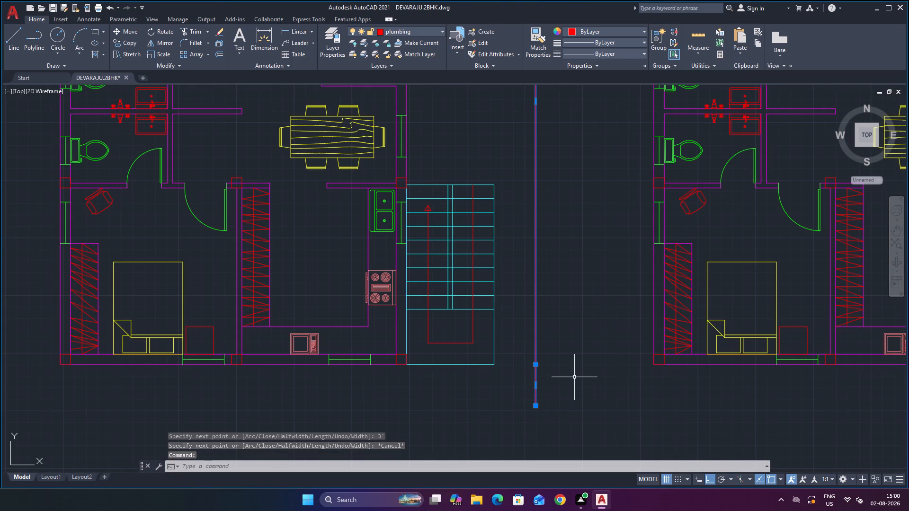
pyautogui.scroll(-2, 574, 377)
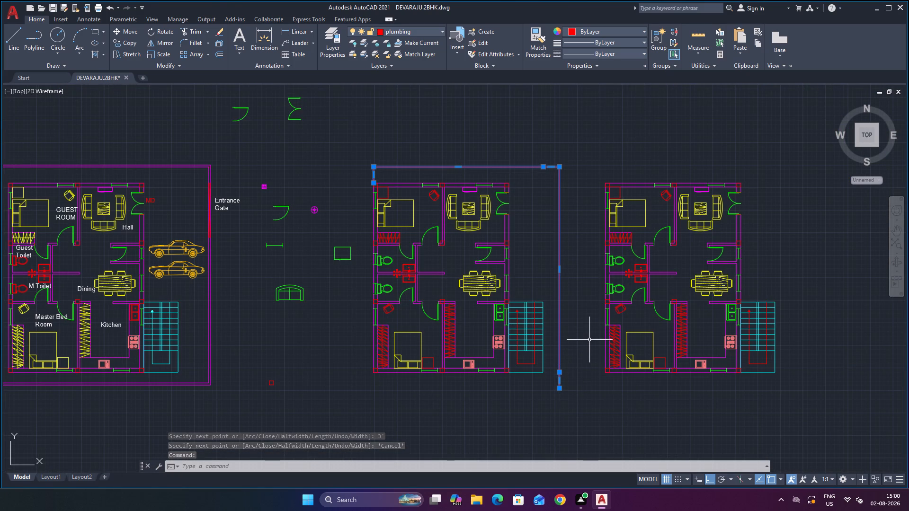
pyautogui.press('x')
pyautogui.press('Return')
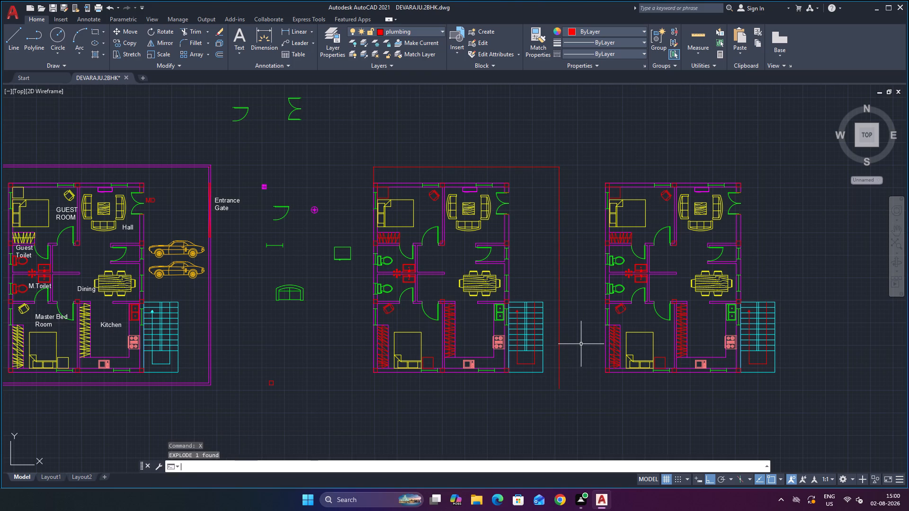
# Erase the short boundary segment that runs below the level of the middle plan's bottom wall.
pyautogui.click(559, 386)
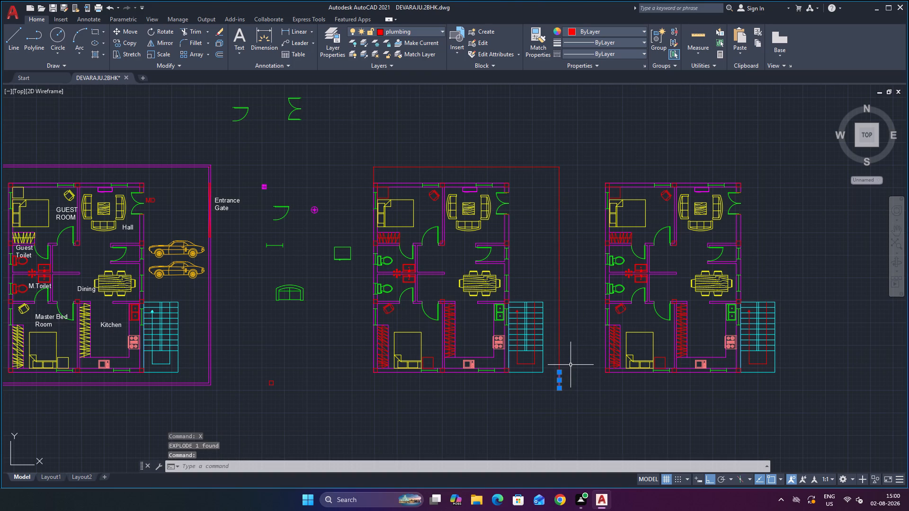
pyautogui.press('Delete')
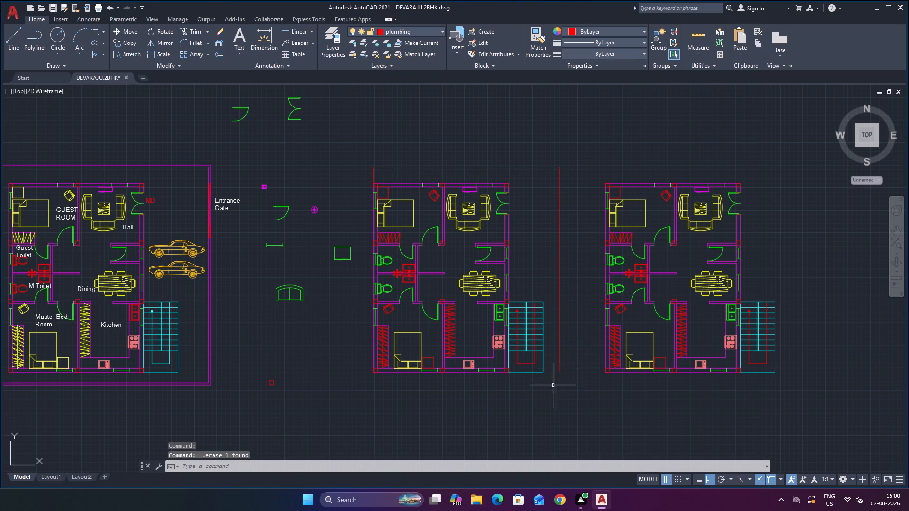
# Draw a polyline from the boundary's lower end: 2' down, across to the plan's left outer wall line, and 2' beyond it.
pyautogui.click(30, 49)
pyautogui.scroll(2, 591, 408)
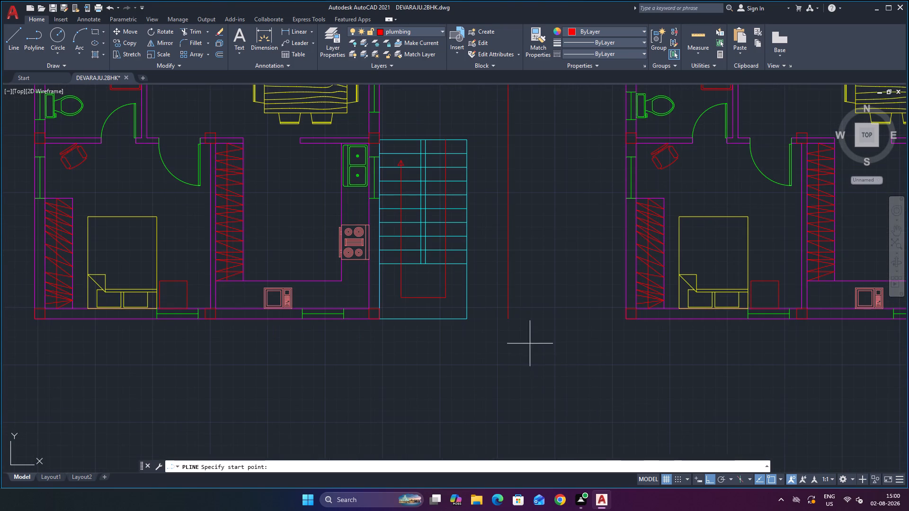
pyautogui.click(508, 319)
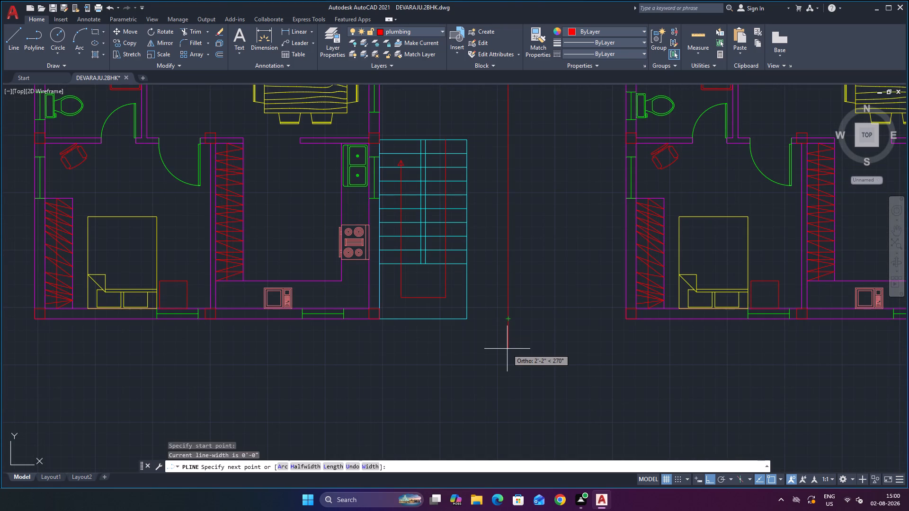
pyautogui.press('2')
pyautogui.press("'")
pyautogui.press('Return')
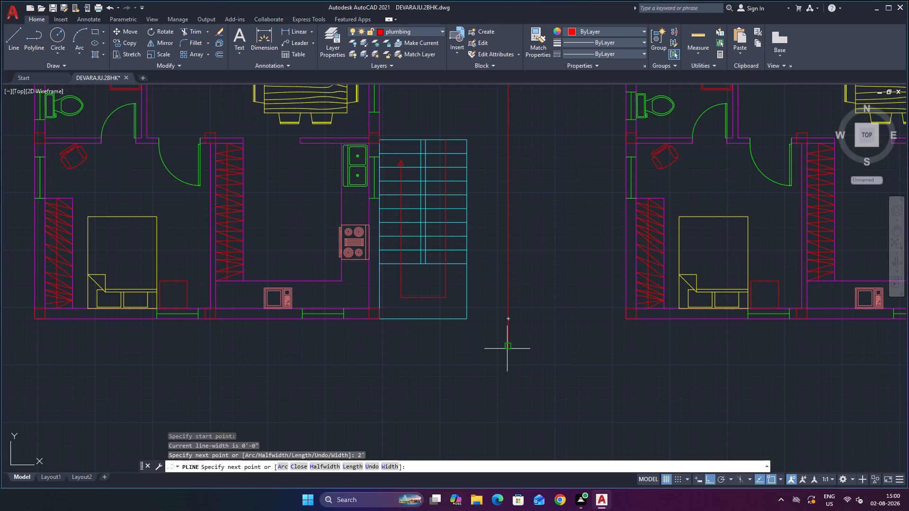
pyautogui.scroll(-3, 241, 347)
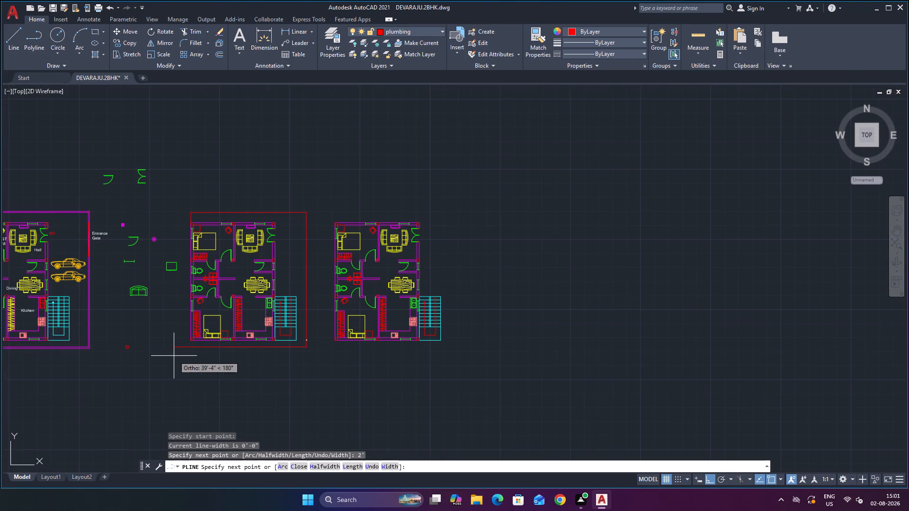
pyautogui.scroll(2, 174, 356)
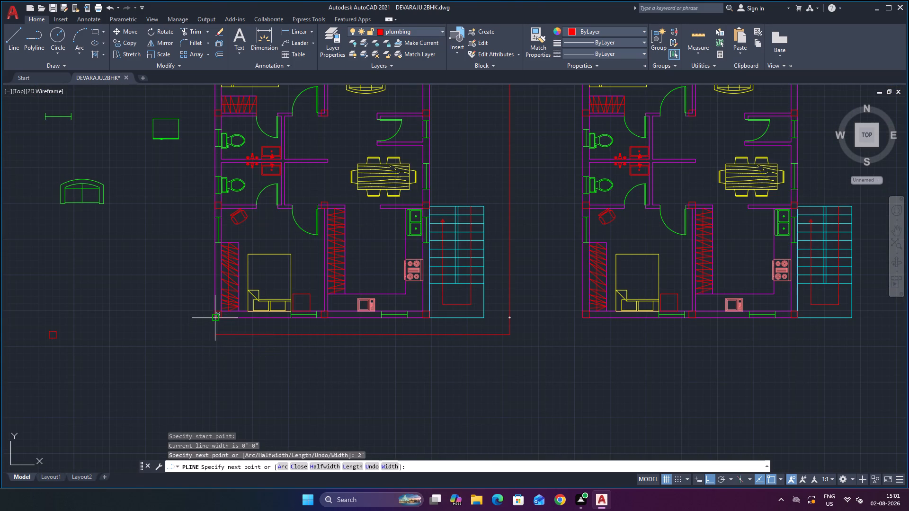
pyautogui.click(215, 336)
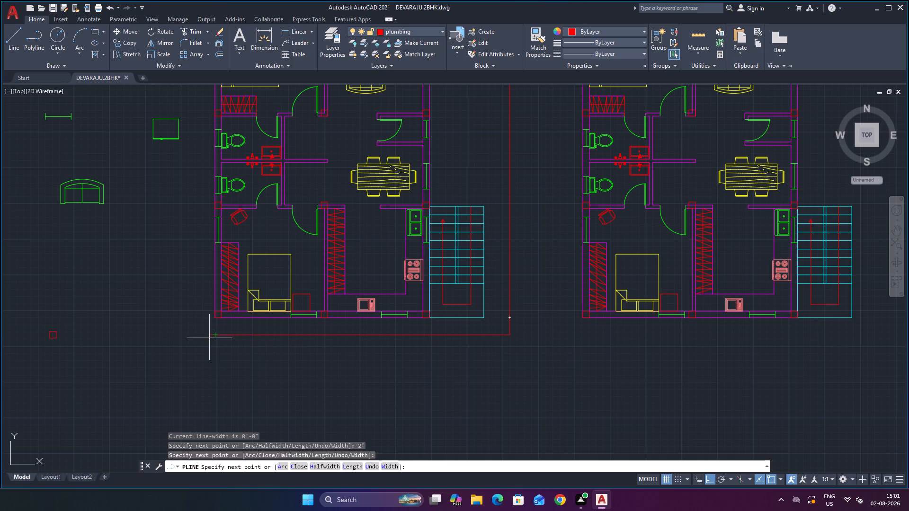
pyautogui.write("2'")
pyautogui.press('Return')
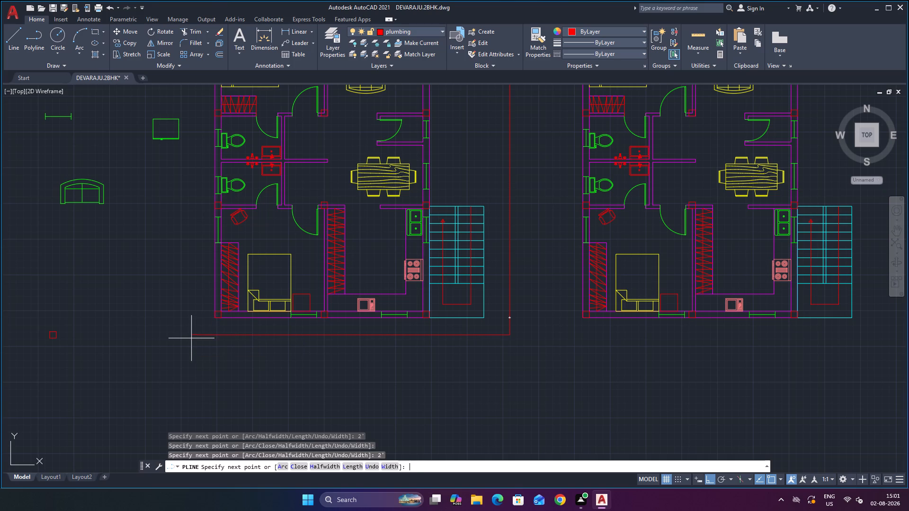
# Continue the polyline up to the top boundary line's level and across to that line's left end, closing the outline.
pyautogui.scroll(-3, 195, 248)
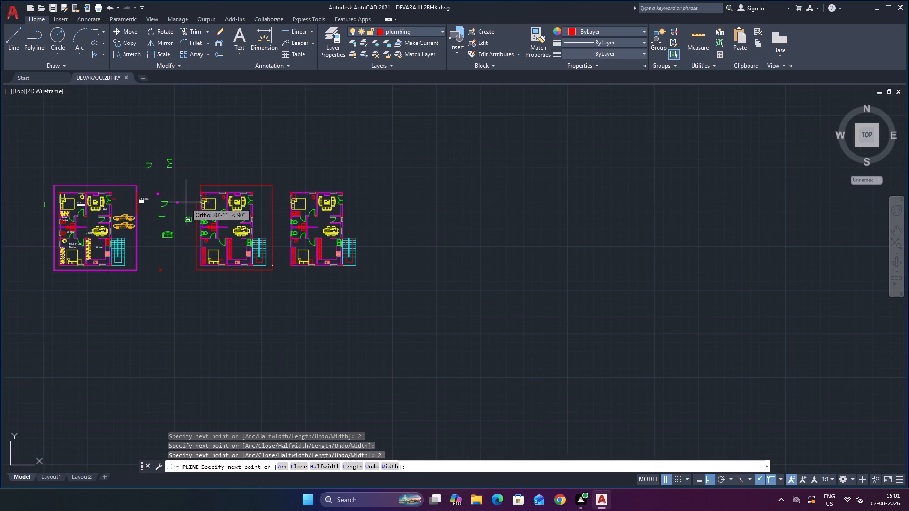
pyautogui.scroll(2, 187, 191)
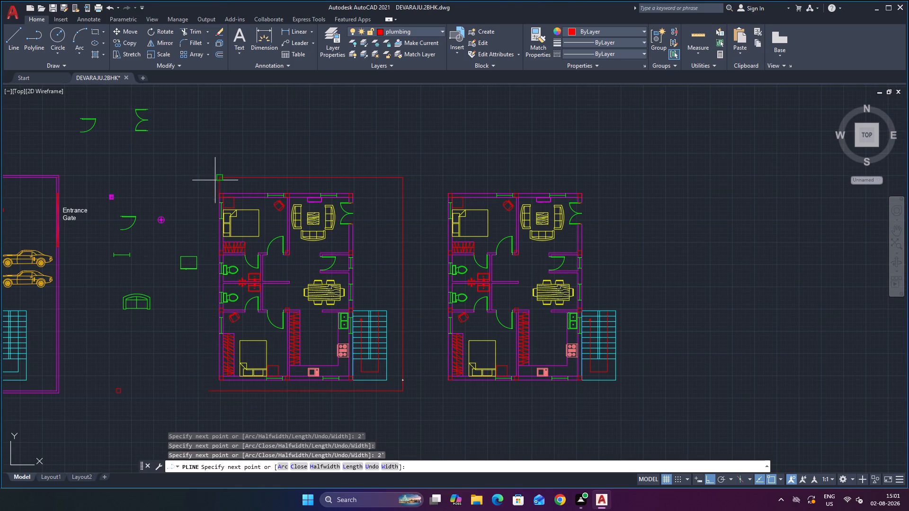
pyautogui.click(220, 178)
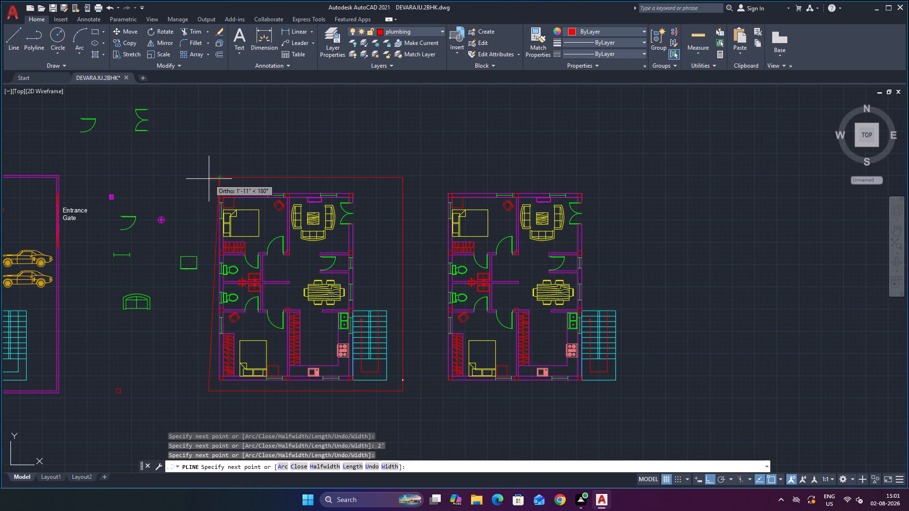
pyautogui.hotkey('ctrl', 'z')
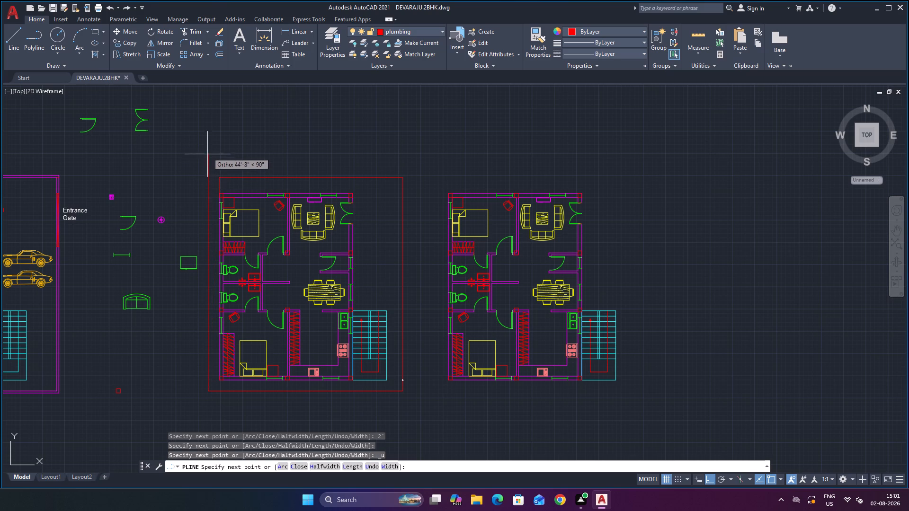
pyautogui.click(208, 178)
pyautogui.click(218, 178)
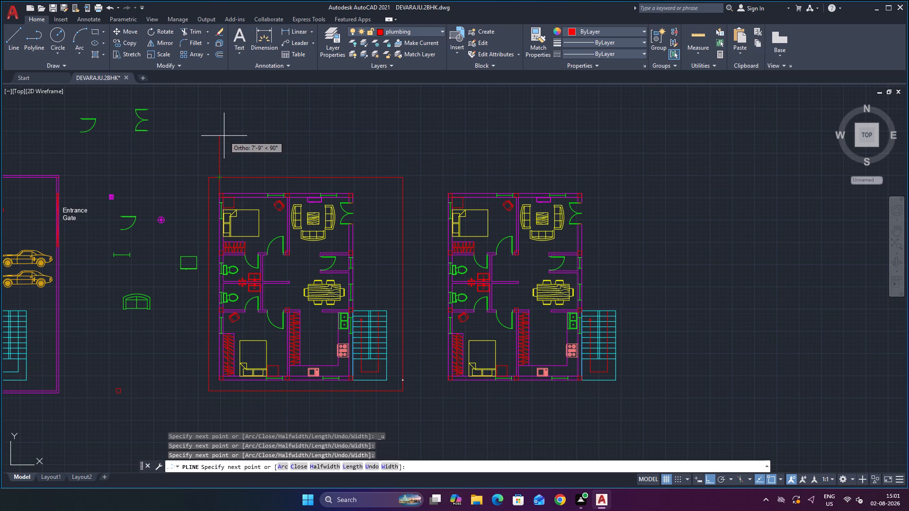
pyautogui.press('Escape')
# Erase the short vertical segment joining the middle plan's upper-left corner to the top boundary line.
pyautogui.scroll(2, 228, 168)
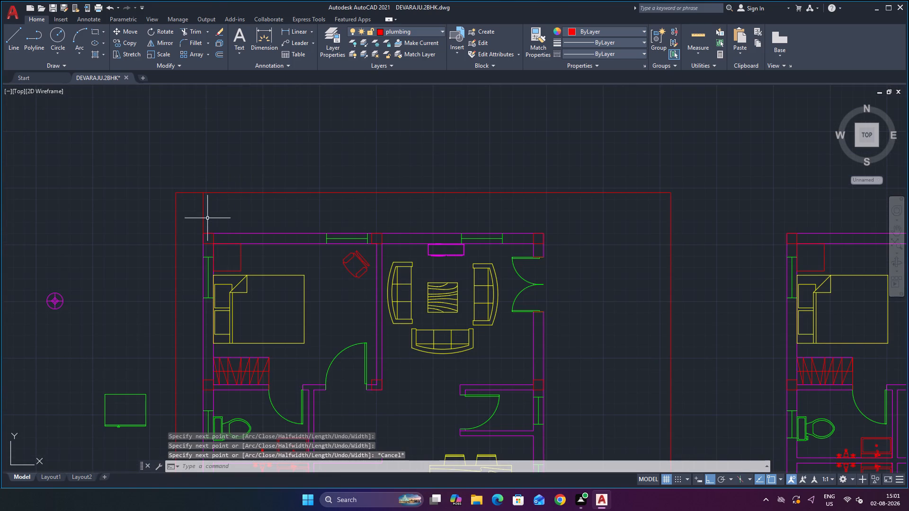
pyautogui.scroll(2, 203, 206)
pyautogui.scroll(-3, 205, 193)
pyautogui.scroll(3, 264, 210)
pyautogui.scroll(-5, 268, 196)
pyautogui.scroll(3, 345, 224)
pyautogui.scroll(-2, 347, 224)
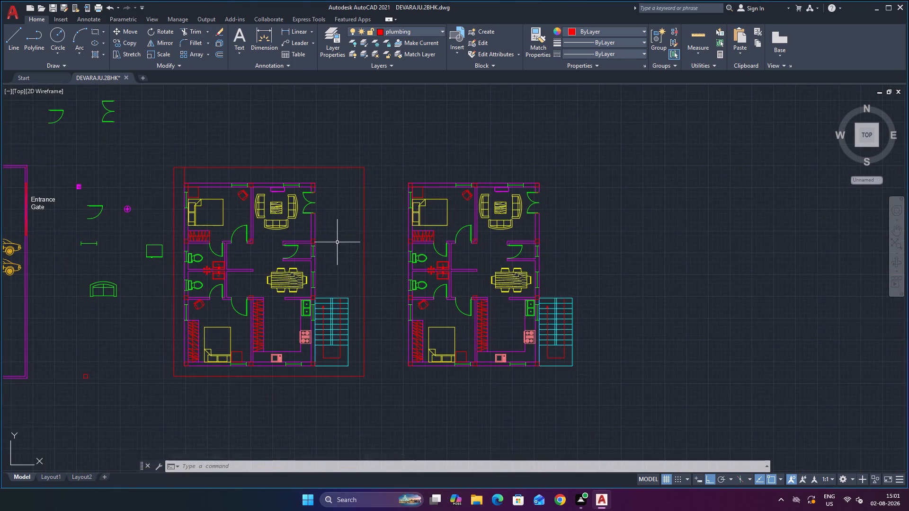
pyautogui.scroll(2, 363, 269)
pyautogui.scroll(-2, 359, 244)
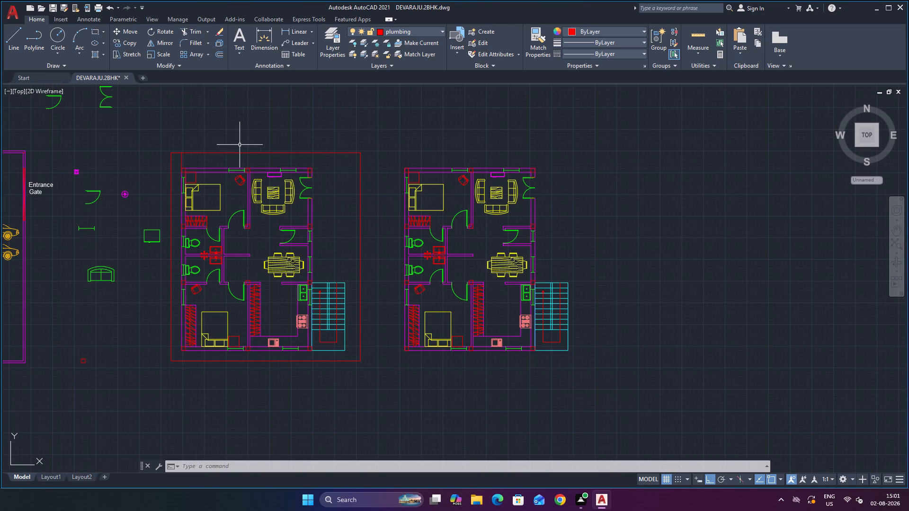
pyautogui.scroll(1, 187, 163)
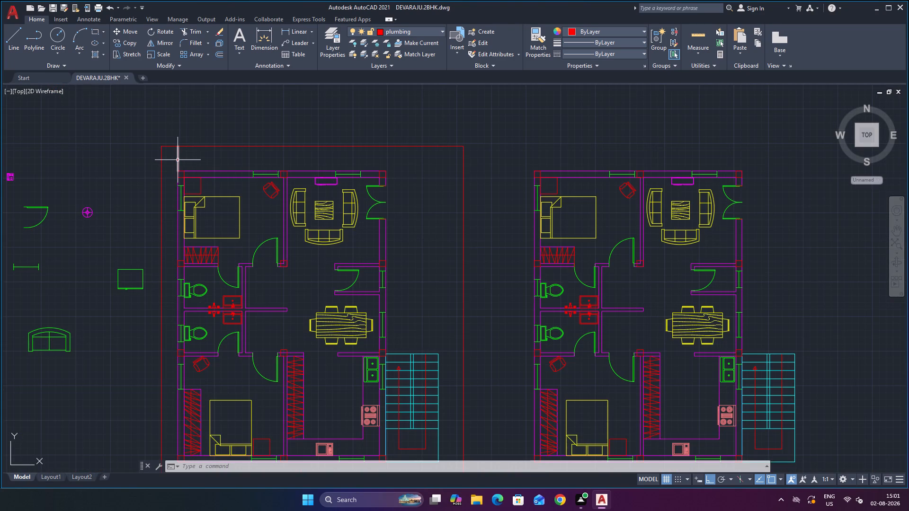
pyautogui.click(178, 160)
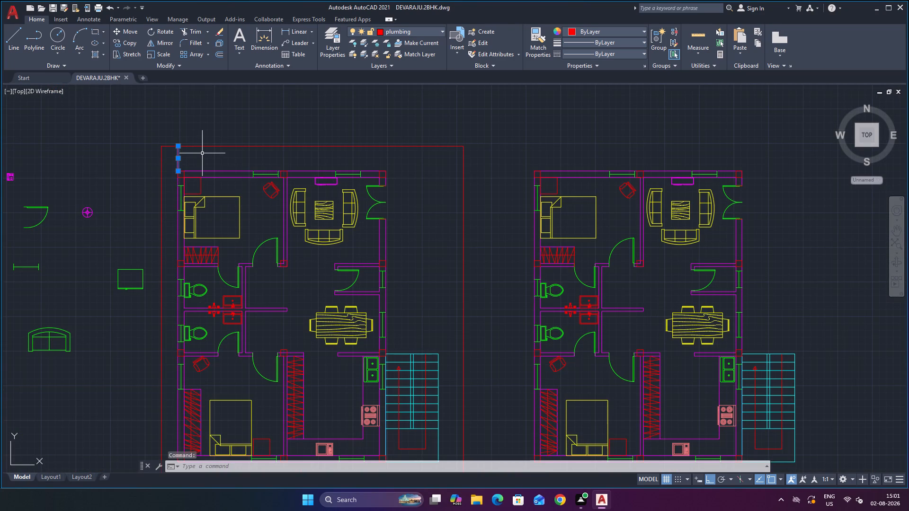
pyautogui.press('Delete')
# Examine the boundary outline around the middle plan, including its upper-left corner.
pyautogui.scroll(2, 176, 154)
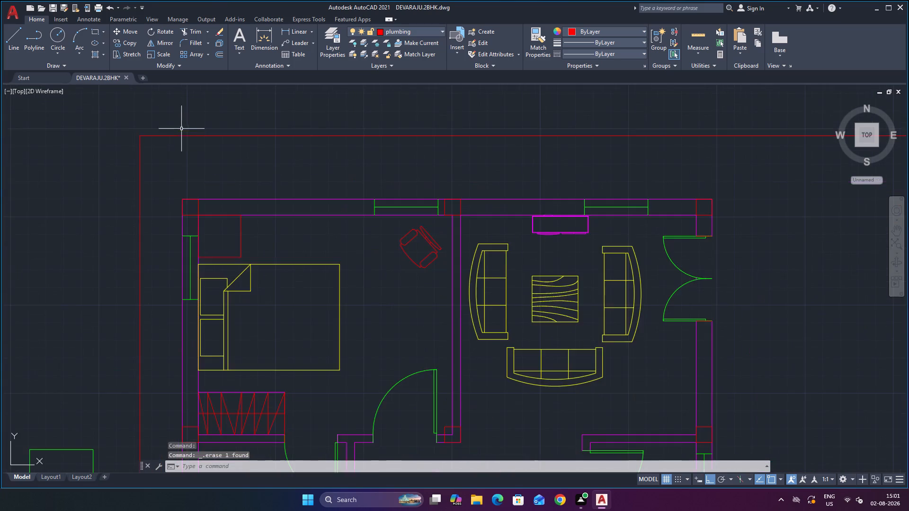
pyautogui.scroll(3, 184, 117)
pyautogui.scroll(-8, 196, 131)
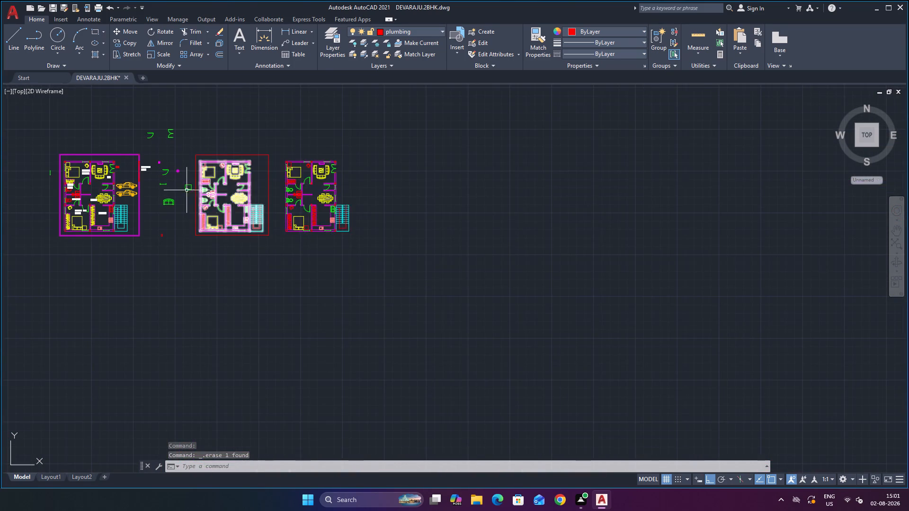
pyautogui.scroll(1, 184, 191)
pyautogui.scroll(1, 312, 186)
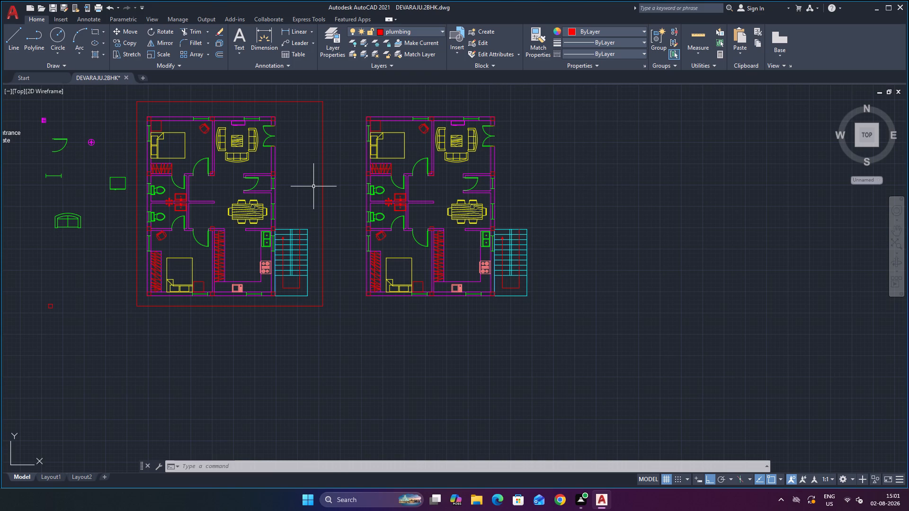
pyautogui.scroll(-1, 276, 189)
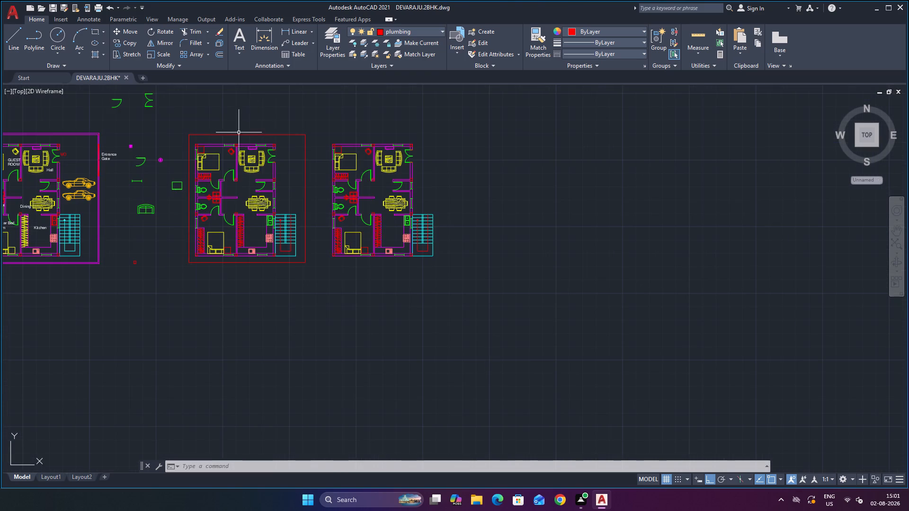
pyautogui.scroll(2, 241, 134)
pyautogui.scroll(-2, 269, 116)
pyautogui.scroll(1, 269, 116)
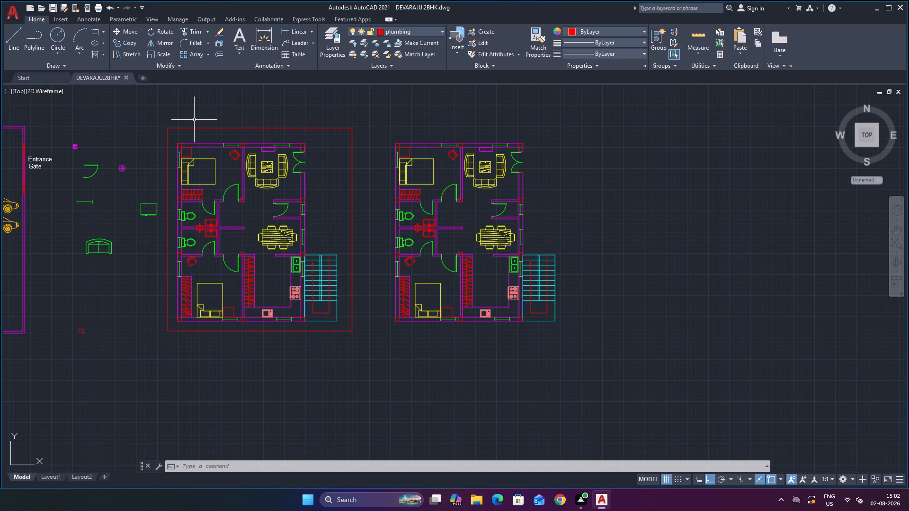
# Offset the top, right and remaining lower-left pieces of the middle plan's boundary outward by 4.5.
pyautogui.write('of')
pyautogui.press('Return')
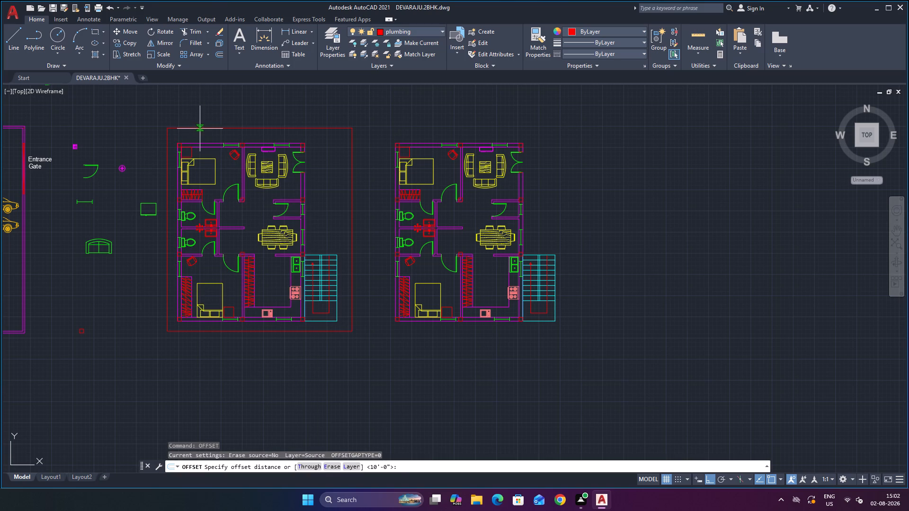
pyautogui.press('4')
pyautogui.write('.5')
pyautogui.press('Return')
pyautogui.click(225, 129)
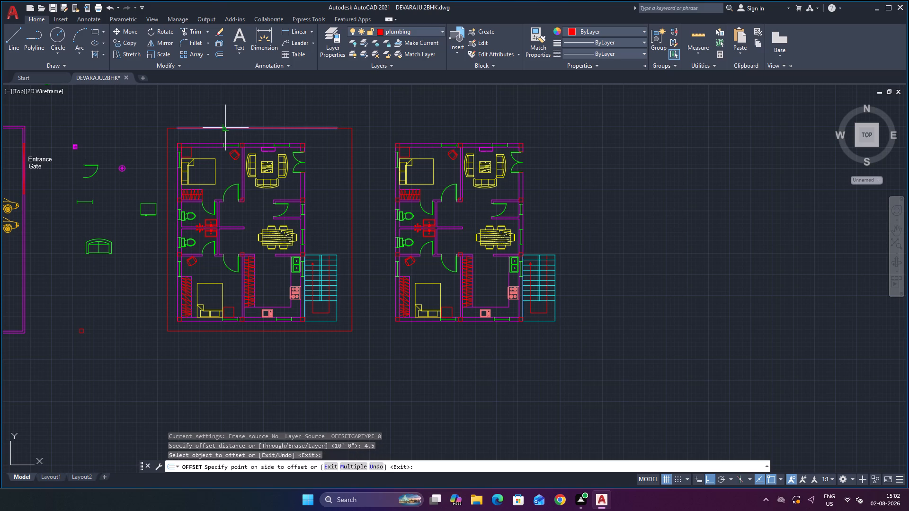
pyautogui.click(225, 118)
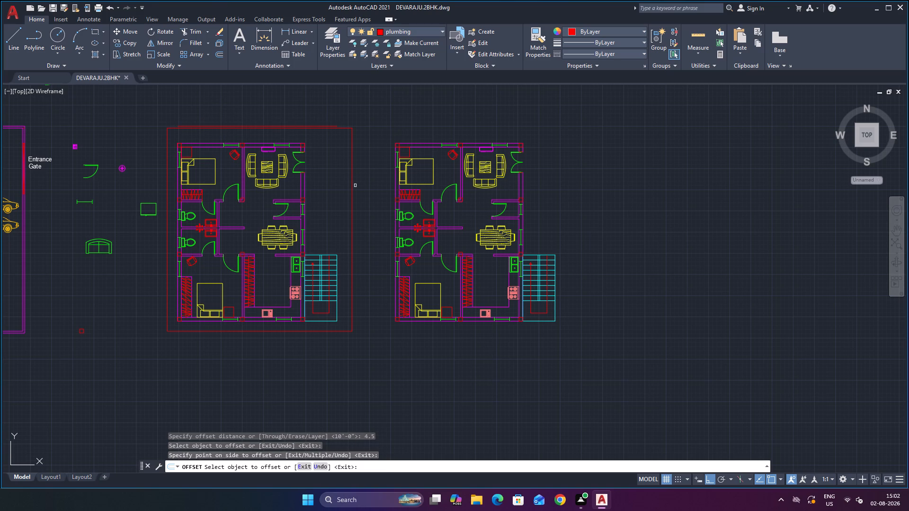
pyautogui.click(352, 192)
pyautogui.click(362, 183)
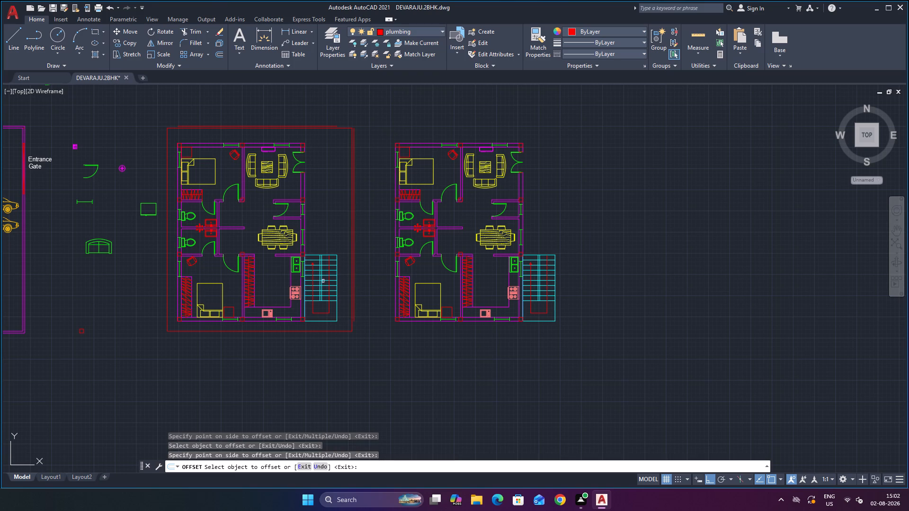
pyautogui.click(321, 331)
pyautogui.click(317, 342)
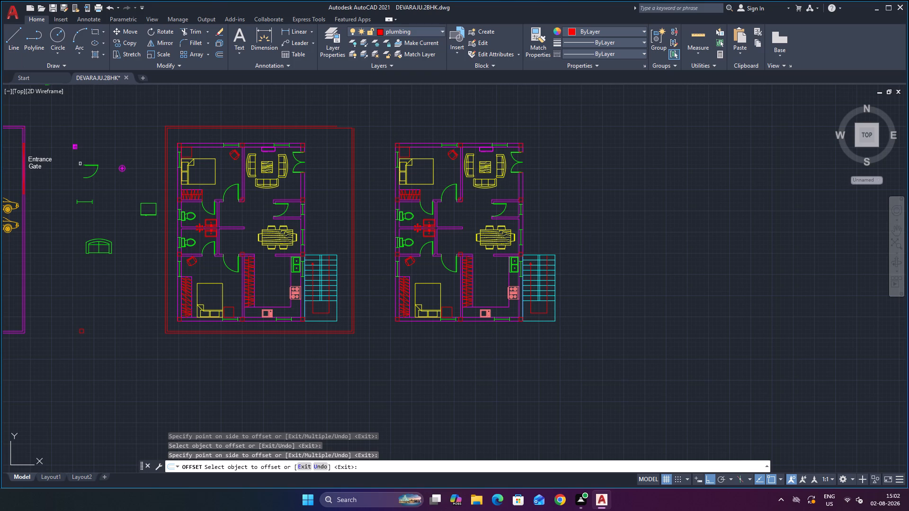
pyautogui.press('Escape')
# Fillet the outer boundary's right and top lines into a sharp corner at the boundary's upper-right end.
pyautogui.scroll(2, 382, 134)
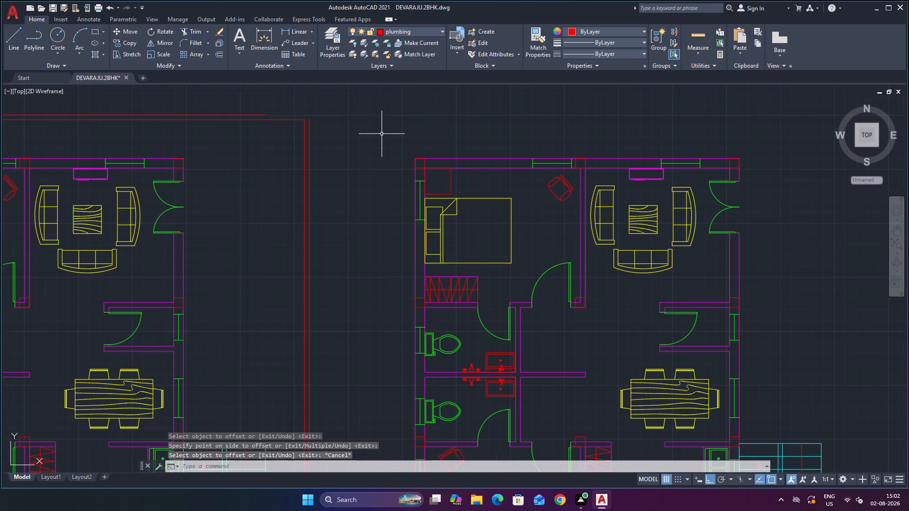
pyautogui.press('f')
pyautogui.press('Return')
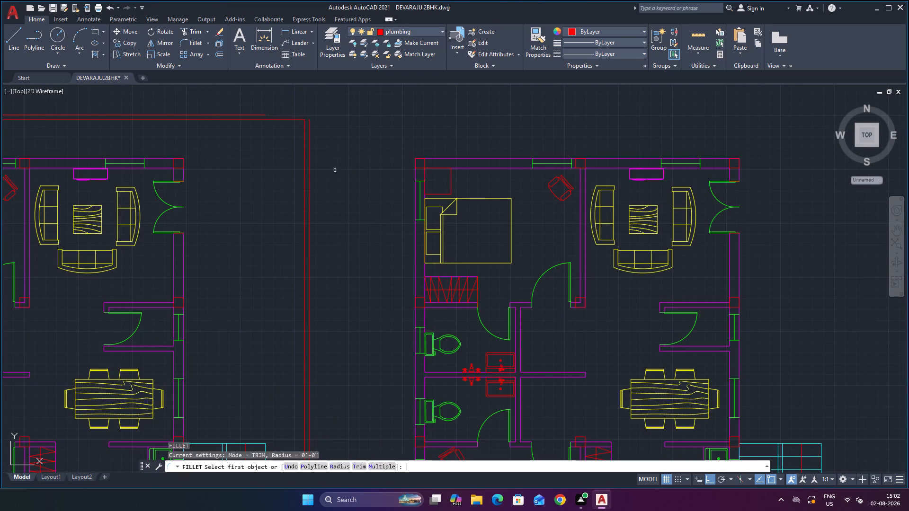
pyautogui.click(310, 125)
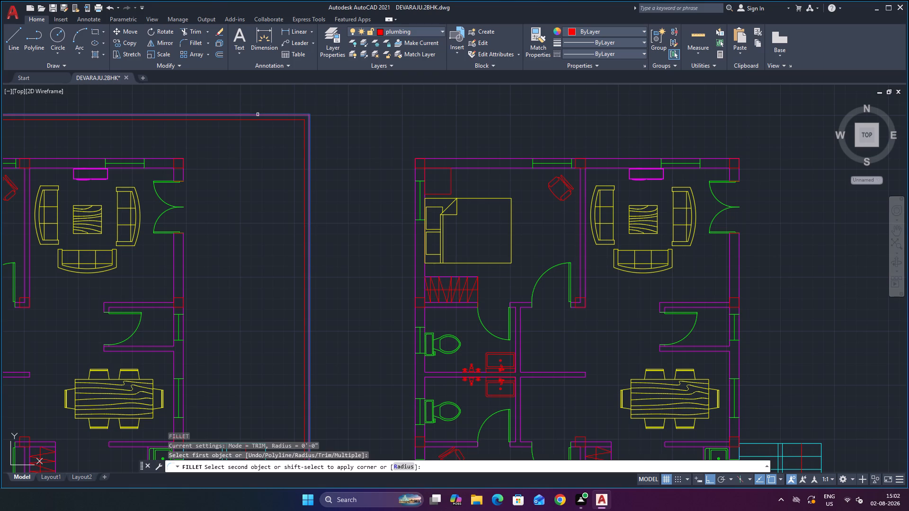
pyautogui.click(258, 115)
# Save the drawing.
pyautogui.scroll(-1, 349, 153)
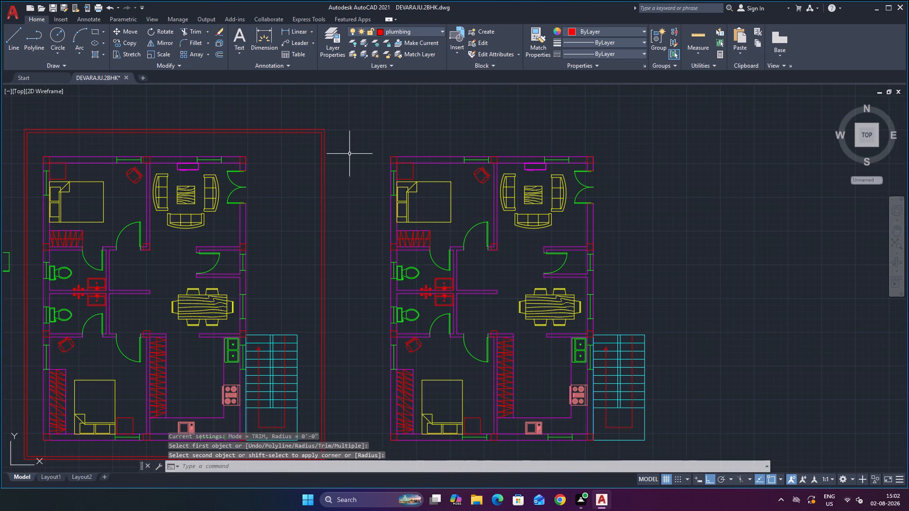
pyautogui.hotkey('ctrl', 's')
pyautogui.hotkey('ctrl', 's')
pyautogui.hotkey('ctrl', 's')
pyautogui.hotkey('ctrl', 's')
pyautogui.hotkey('ctrl', 's')
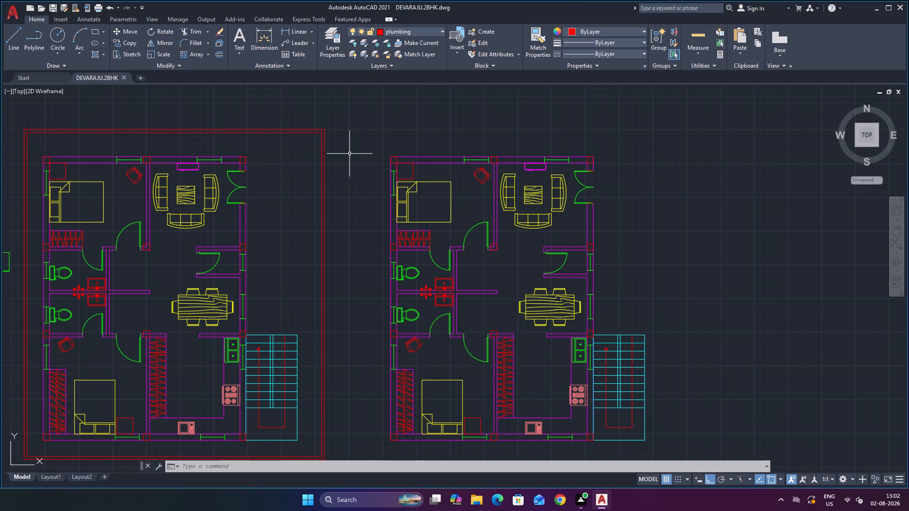
# Examine the middle plan inside its double boundary, including the entrance, rooms and staircase, alongside the neighbouring plan copy.
pyautogui.scroll(2, 250, 172)
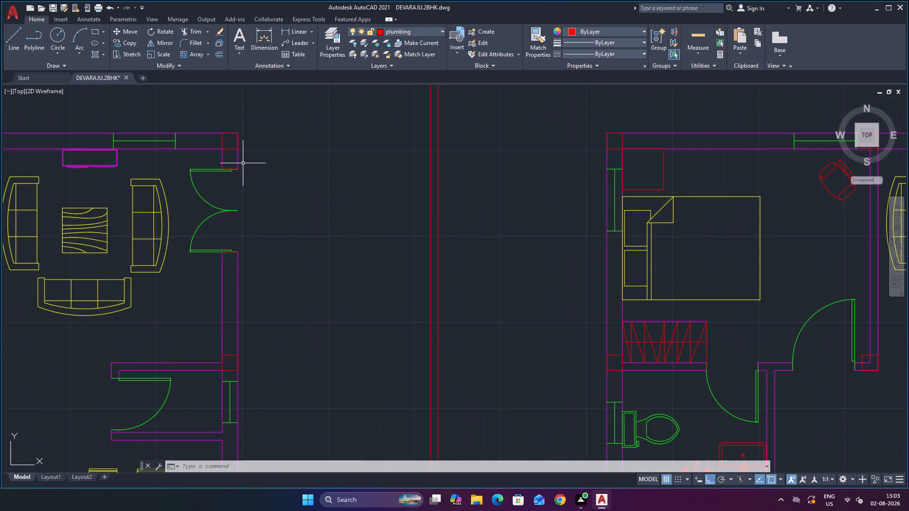
pyautogui.scroll(2, 236, 151)
pyautogui.scroll(-5, 260, 158)
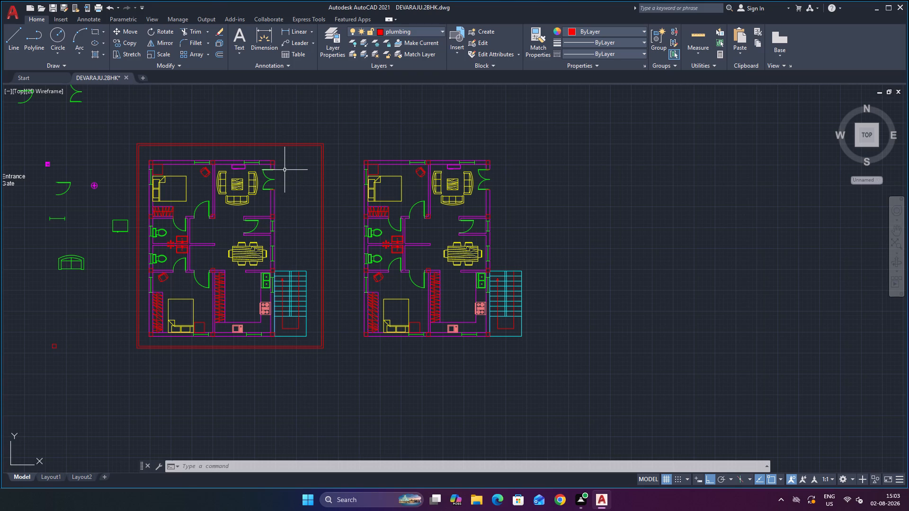
pyautogui.scroll(1, 291, 296)
pyautogui.scroll(-2, 278, 290)
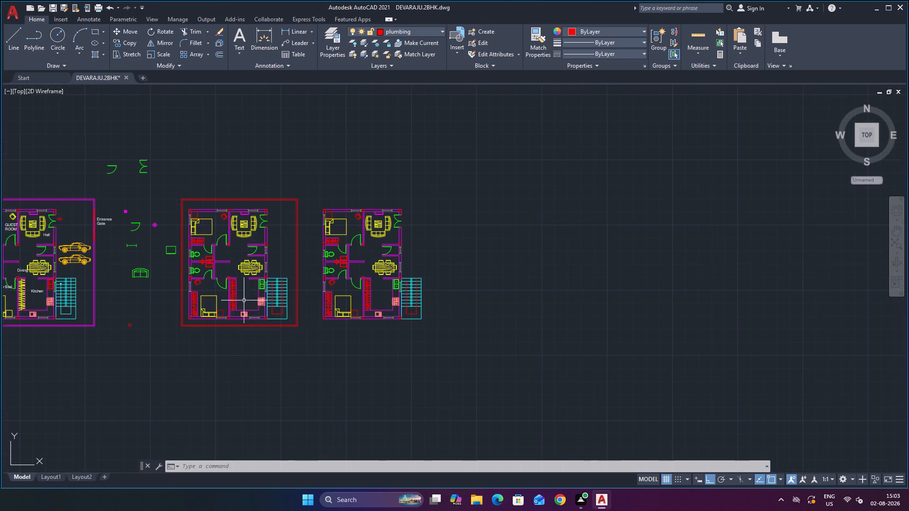
pyautogui.scroll(4, 225, 303)
pyautogui.scroll(-2, 233, 281)
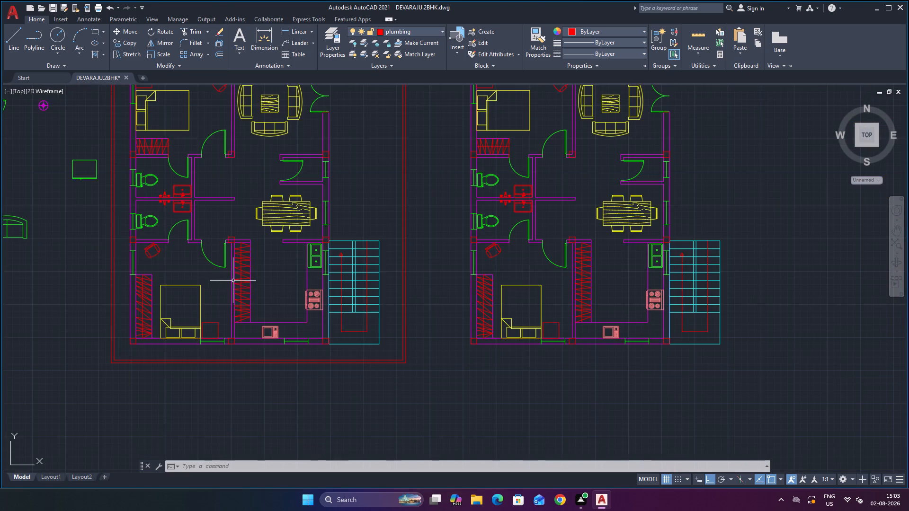
pyautogui.scroll(1, 256, 291)
pyautogui.scroll(-2, 256, 291)
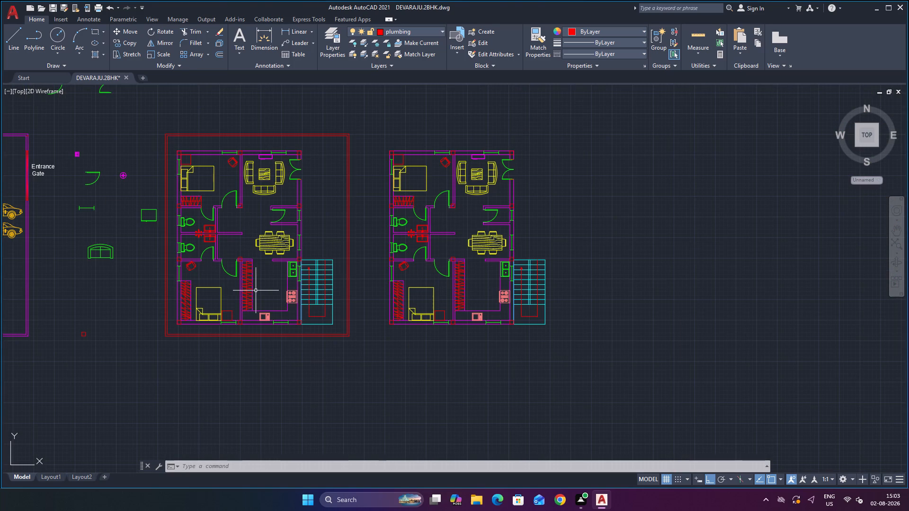
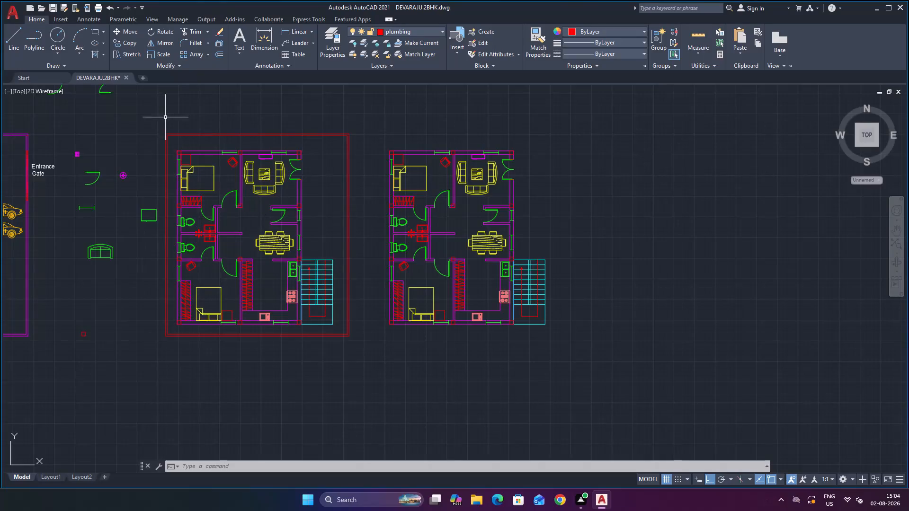
# Review the middle plan's double boundary, rooms and staircase against the unbounded plan copy and the labelled plan with the entrance gate.
pyautogui.scroll(1, 172, 126)
pyautogui.scroll(-2, 230, 136)
pyautogui.scroll(2, 224, 141)
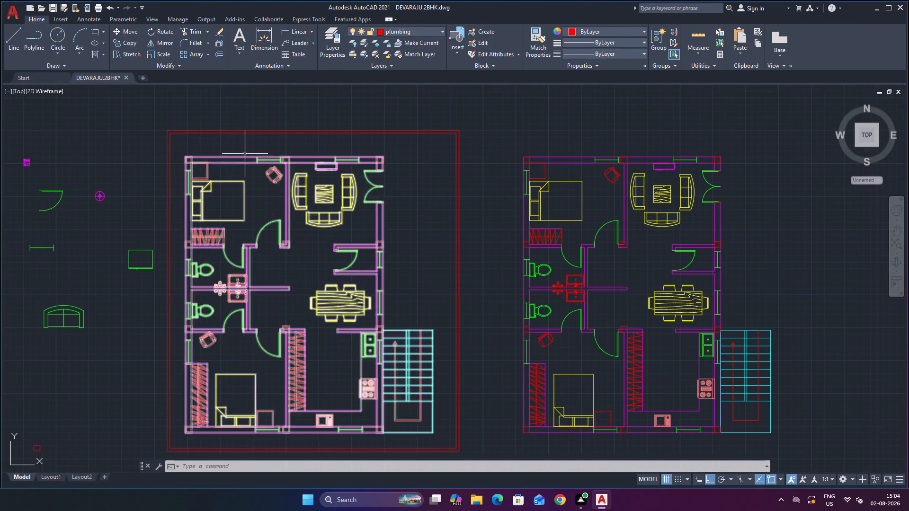
pyautogui.scroll(-1, 244, 143)
pyautogui.scroll(1, 313, 149)
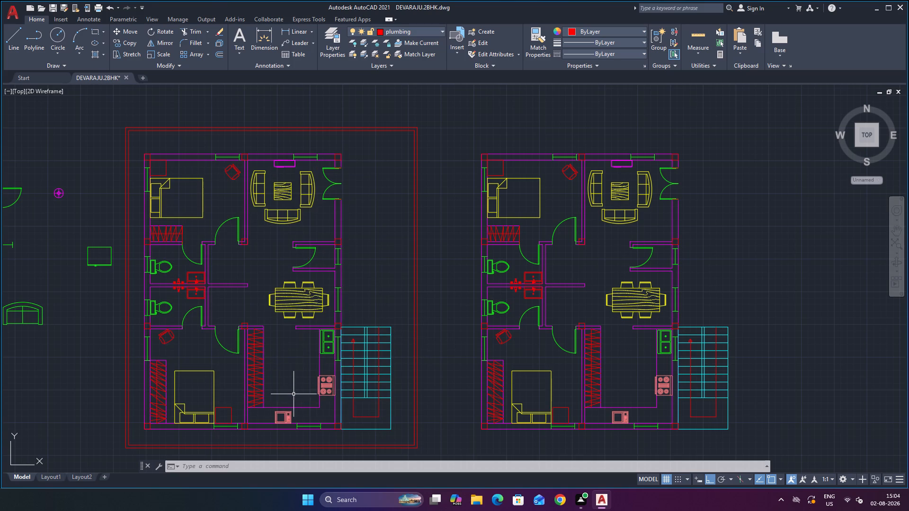
pyautogui.scroll(-1, 287, 405)
pyautogui.scroll(1, 284, 398)
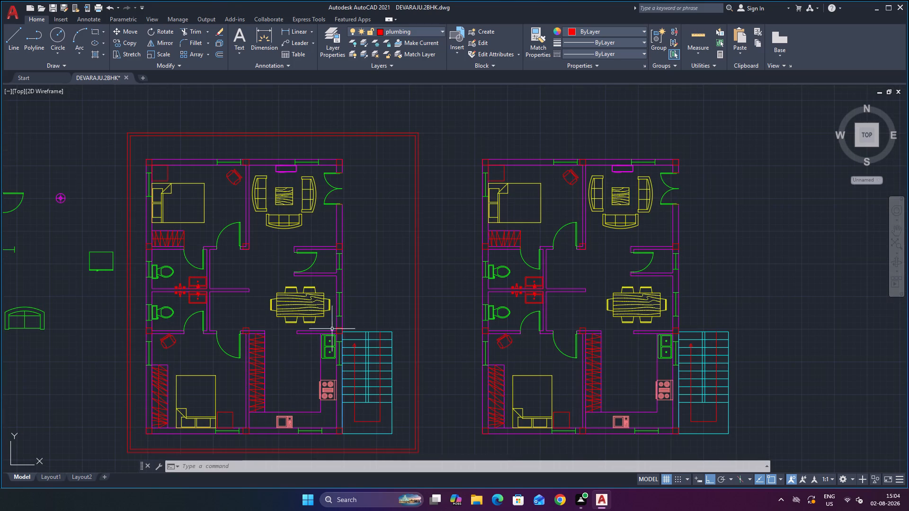
pyautogui.scroll(2, 349, 302)
pyautogui.scroll(-2, 366, 313)
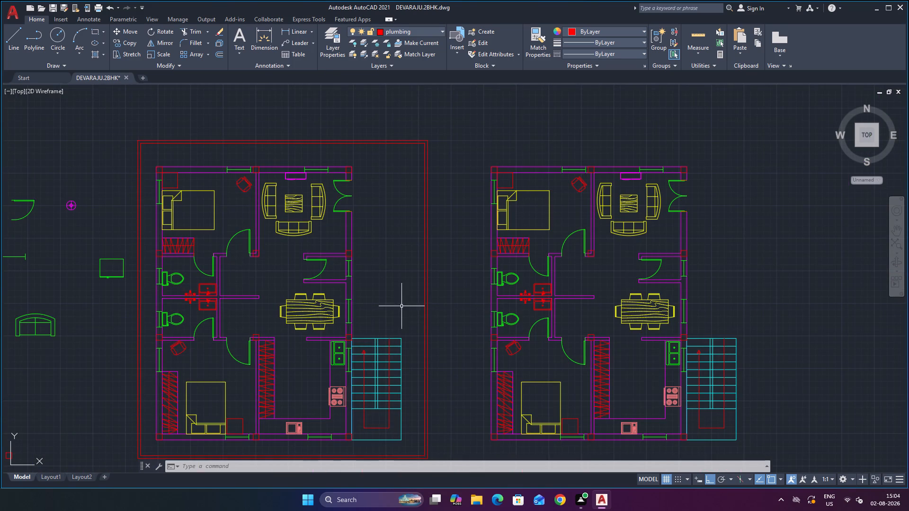
pyautogui.scroll(-1, 413, 323)
pyautogui.scroll(1, 420, 345)
pyautogui.scroll(-1, 408, 358)
pyautogui.scroll(2, 406, 374)
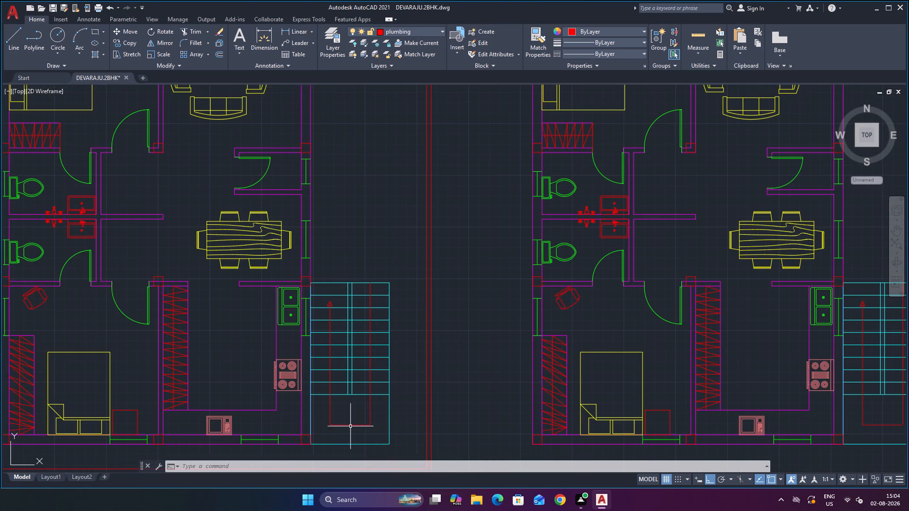
pyautogui.scroll(-1, 350, 426)
pyautogui.scroll(1, 383, 413)
pyautogui.scroll(-1, 388, 401)
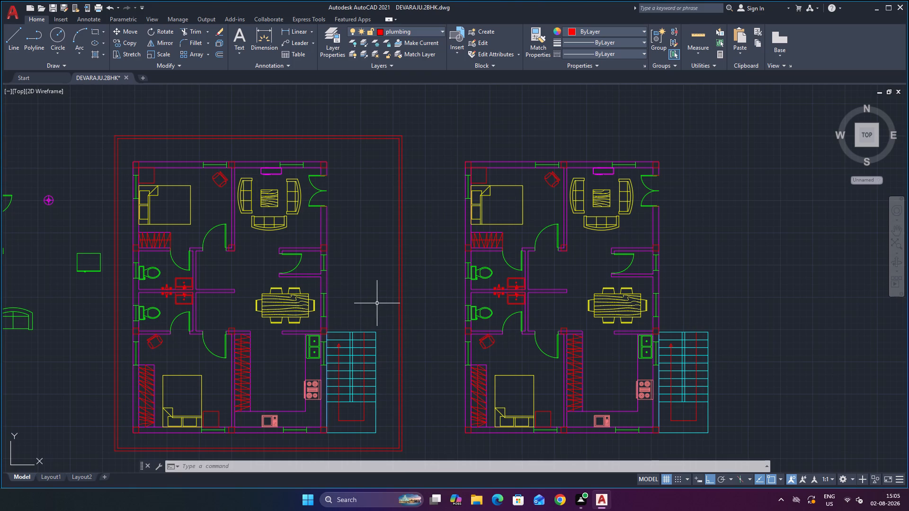
pyautogui.scroll(1, 351, 301)
pyautogui.scroll(-2, 359, 259)
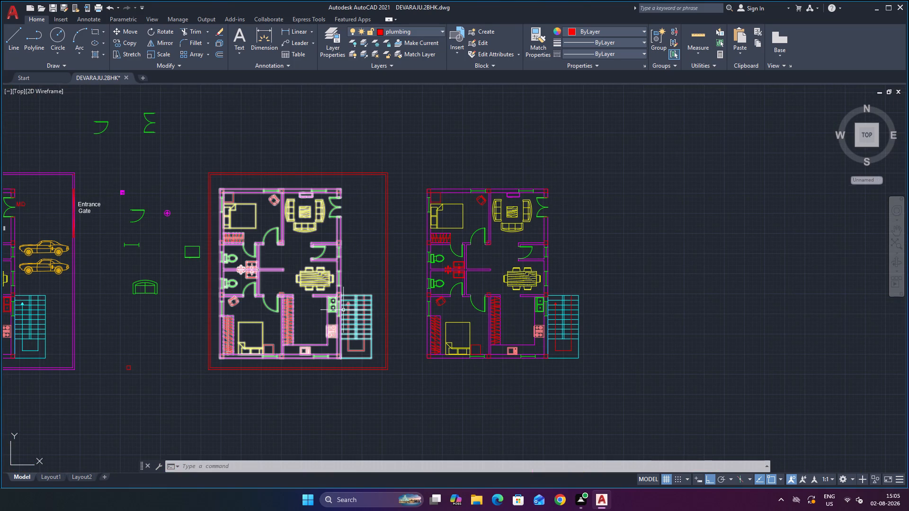
pyautogui.scroll(1, 349, 293)
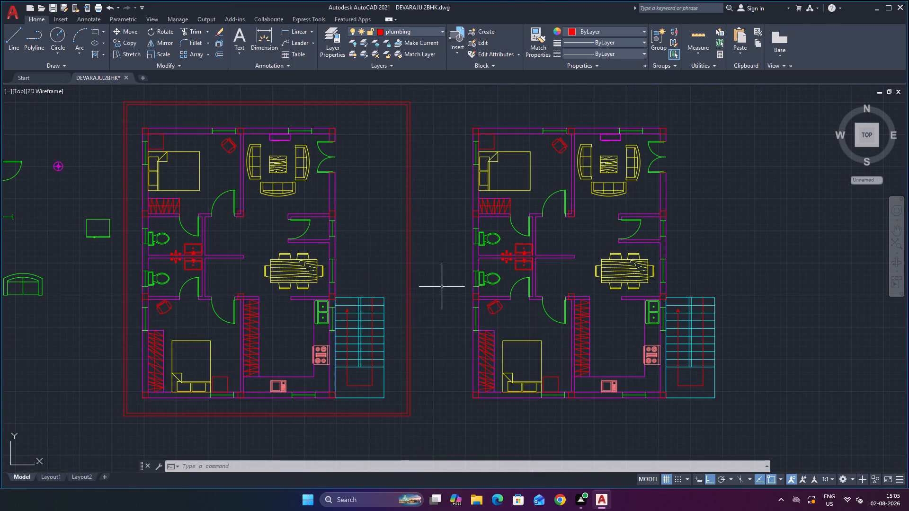
pyautogui.scroll(-1, 442, 287)
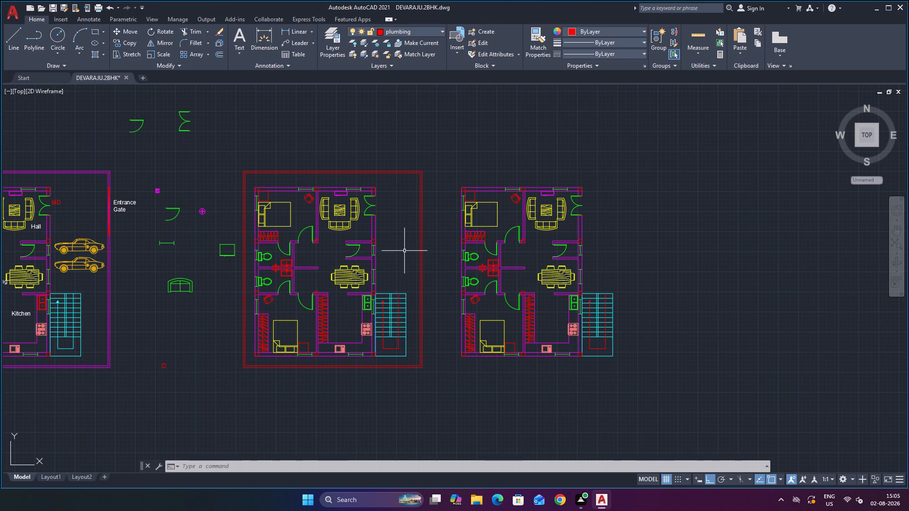
pyautogui.scroll(-1, 337, 296)
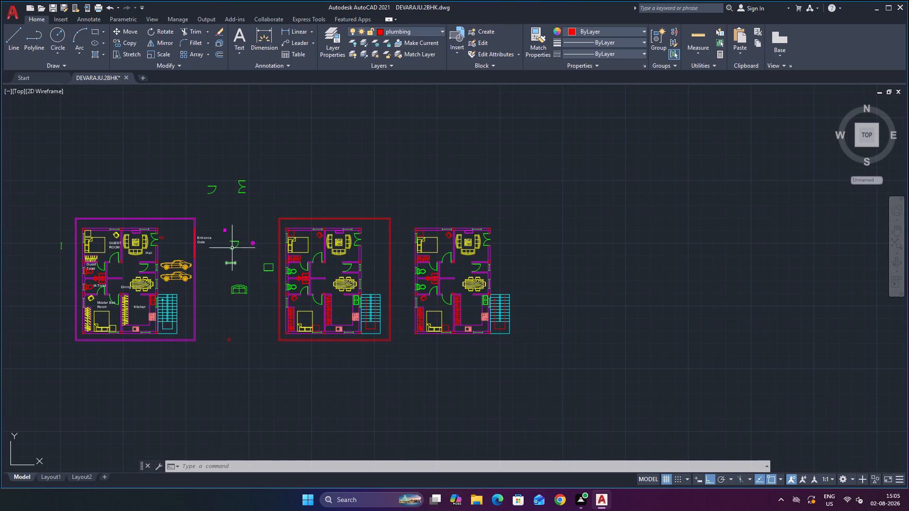
pyautogui.scroll(1, 367, 263)
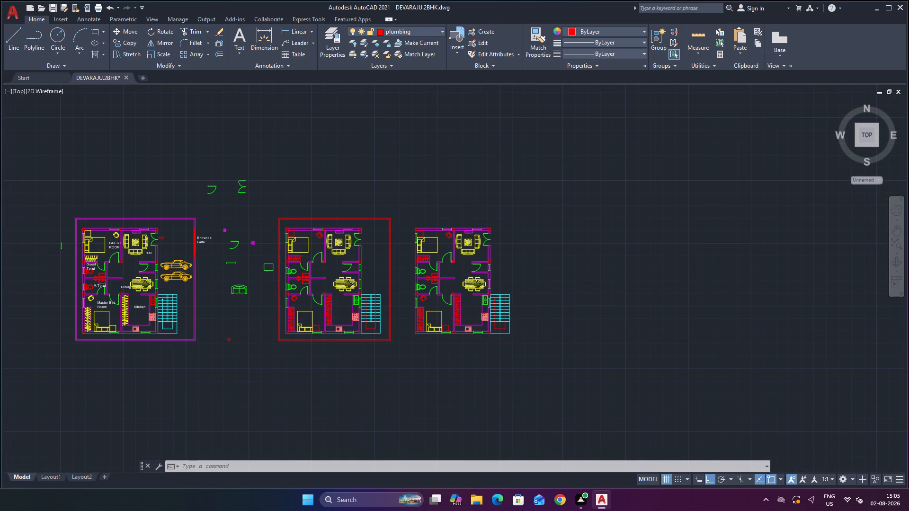
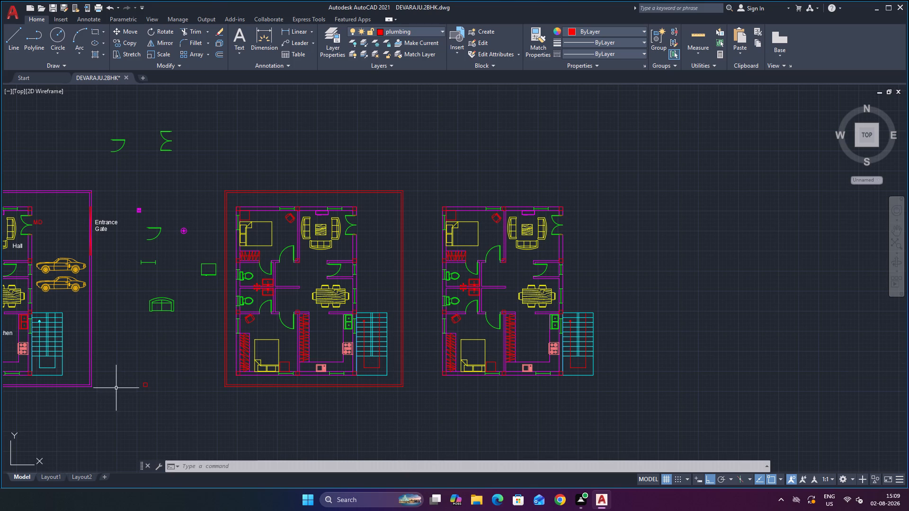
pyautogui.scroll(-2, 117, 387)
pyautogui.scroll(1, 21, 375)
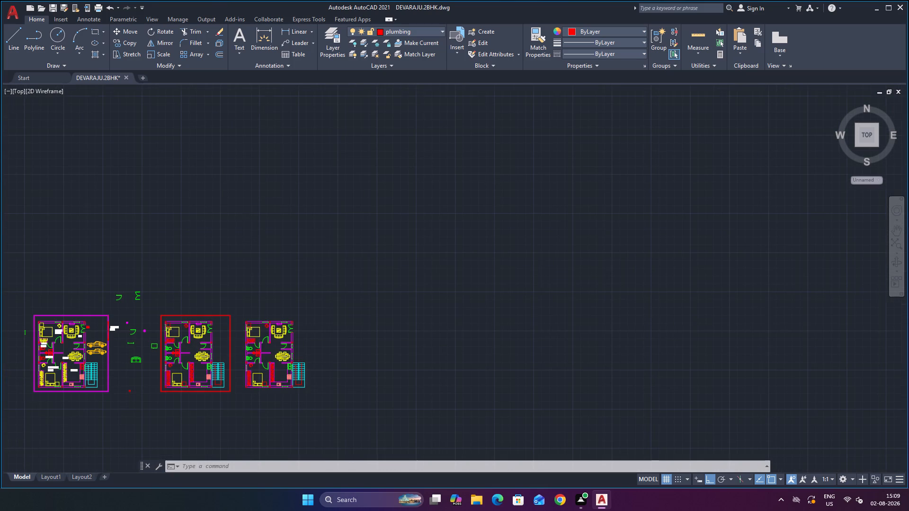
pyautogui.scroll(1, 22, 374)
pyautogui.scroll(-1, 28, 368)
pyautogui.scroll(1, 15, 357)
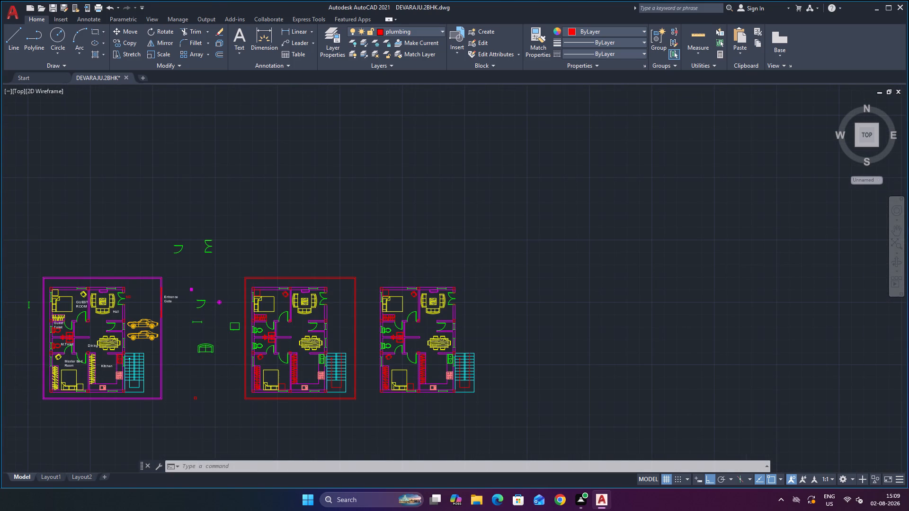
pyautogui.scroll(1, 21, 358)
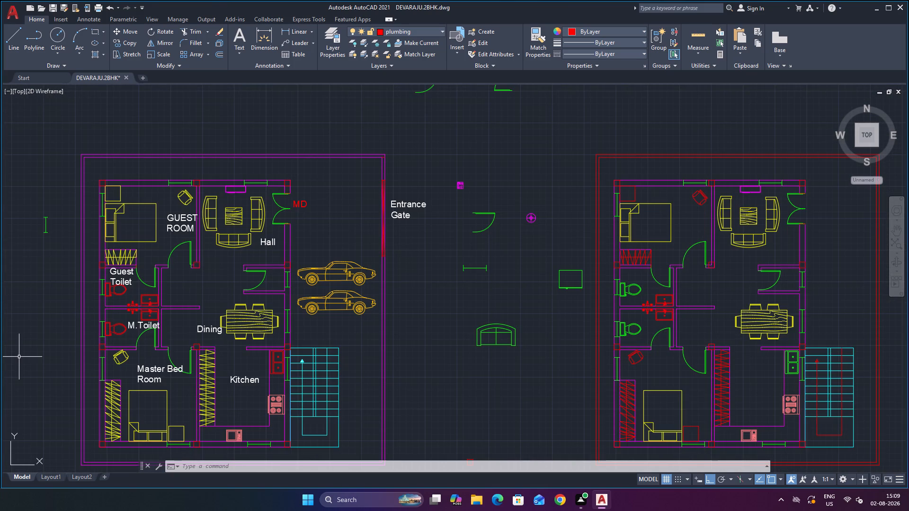
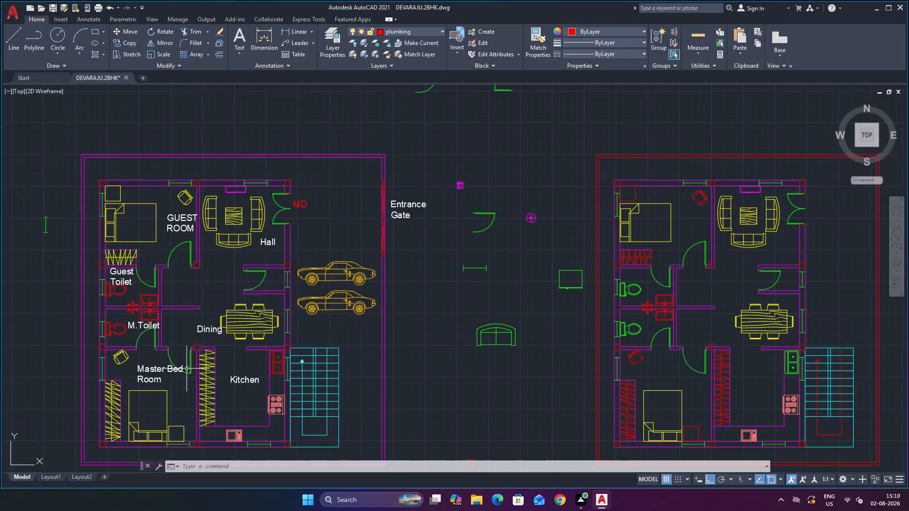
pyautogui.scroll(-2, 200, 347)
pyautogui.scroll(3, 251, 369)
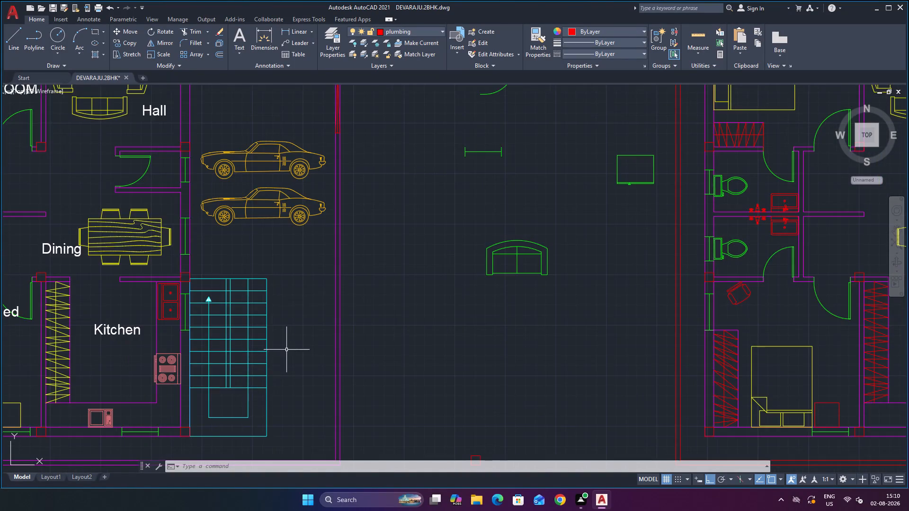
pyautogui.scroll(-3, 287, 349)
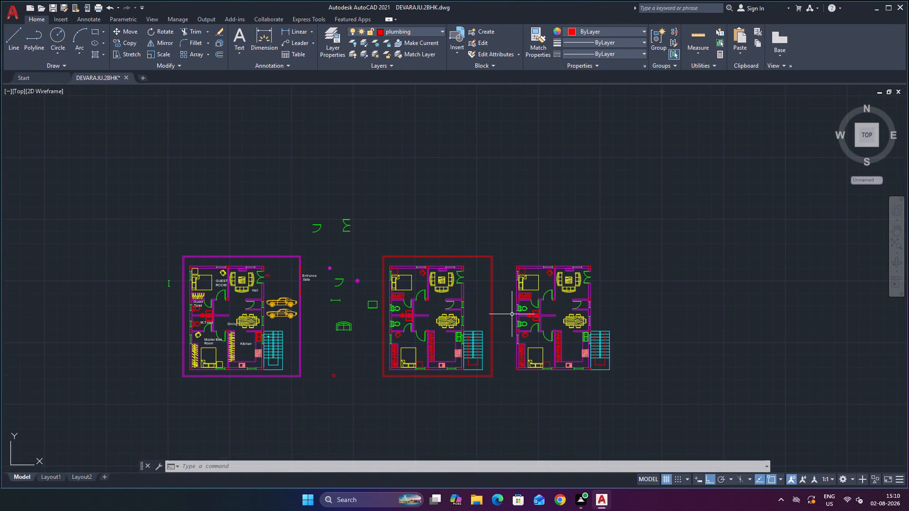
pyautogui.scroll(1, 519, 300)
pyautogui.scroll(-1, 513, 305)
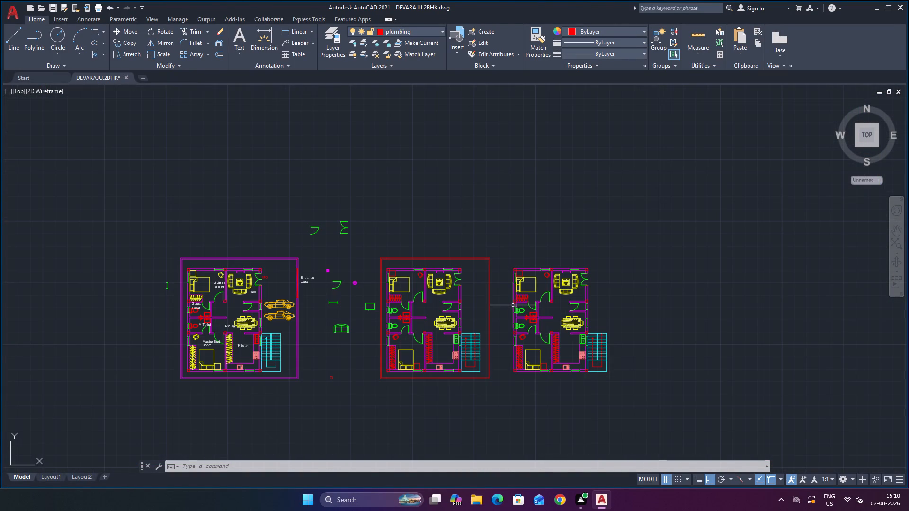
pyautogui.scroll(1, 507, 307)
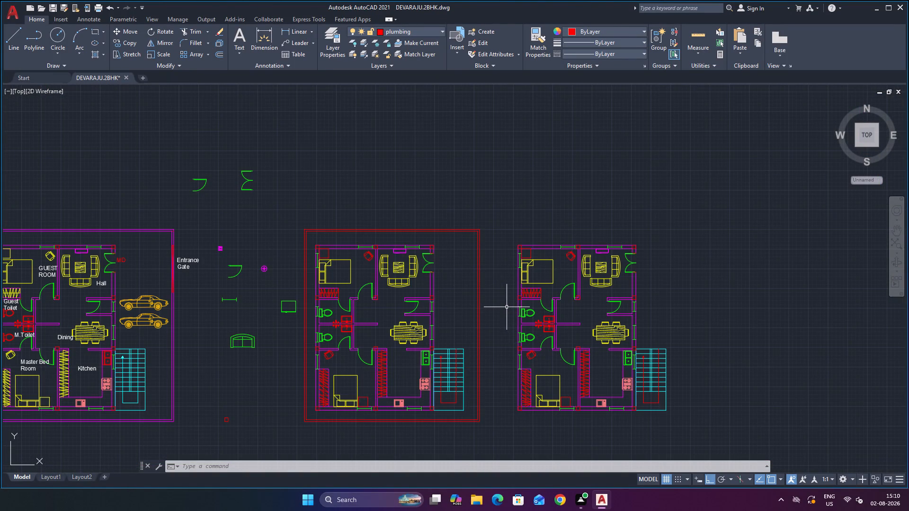
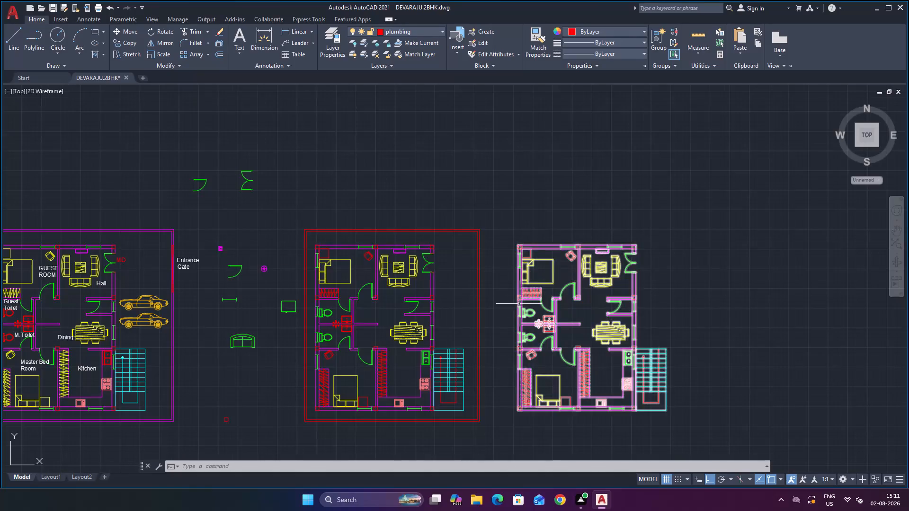
# Examine the labelled plan and its two unlabelled copies, comparing their boundaries, rooms, furniture and stairs.
pyautogui.scroll(-1, 519, 304)
pyautogui.scroll(2, 500, 324)
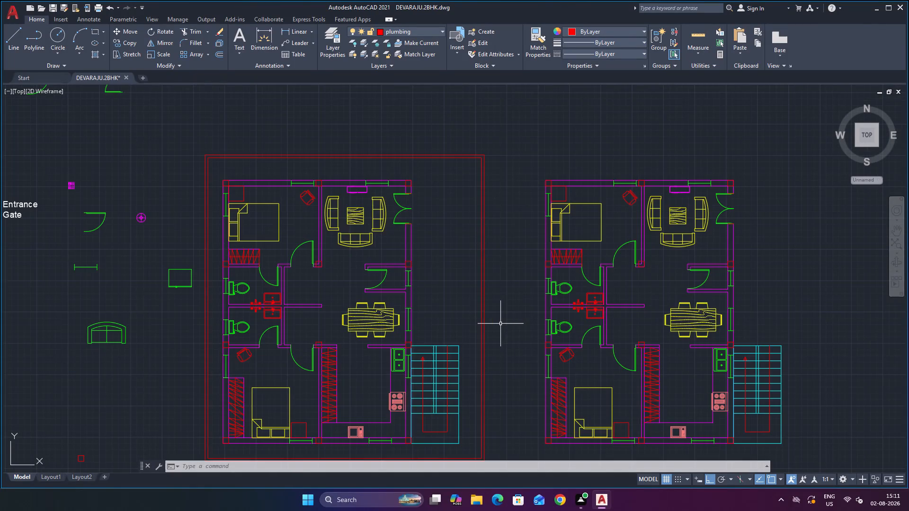
pyautogui.scroll(-1, 502, 305)
pyautogui.scroll(-2, 505, 349)
pyautogui.scroll(4, 493, 345)
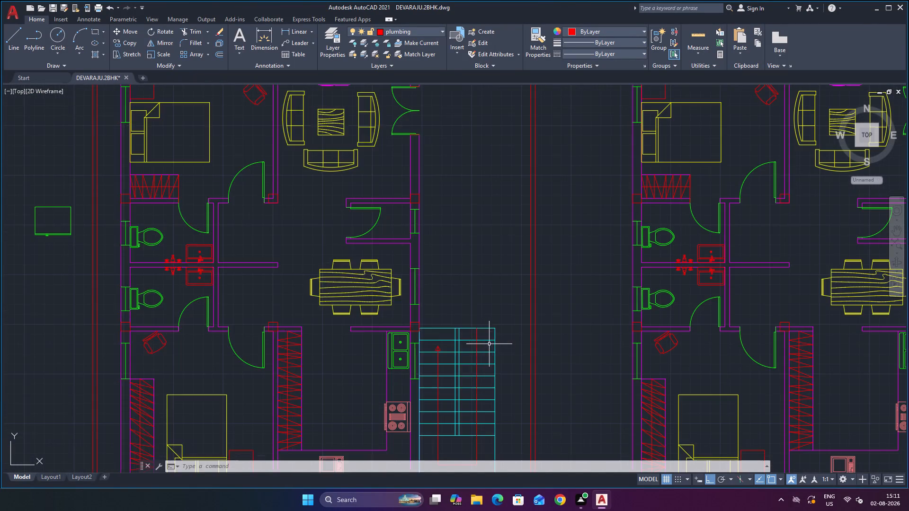
pyautogui.scroll(2, 470, 308)
pyautogui.scroll(-3, 437, 317)
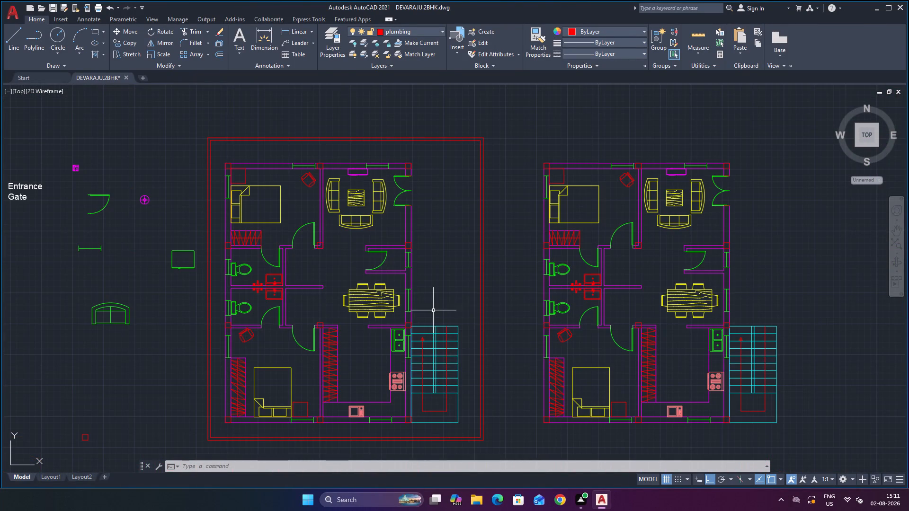
pyautogui.scroll(-1, 408, 329)
pyautogui.scroll(1, 393, 342)
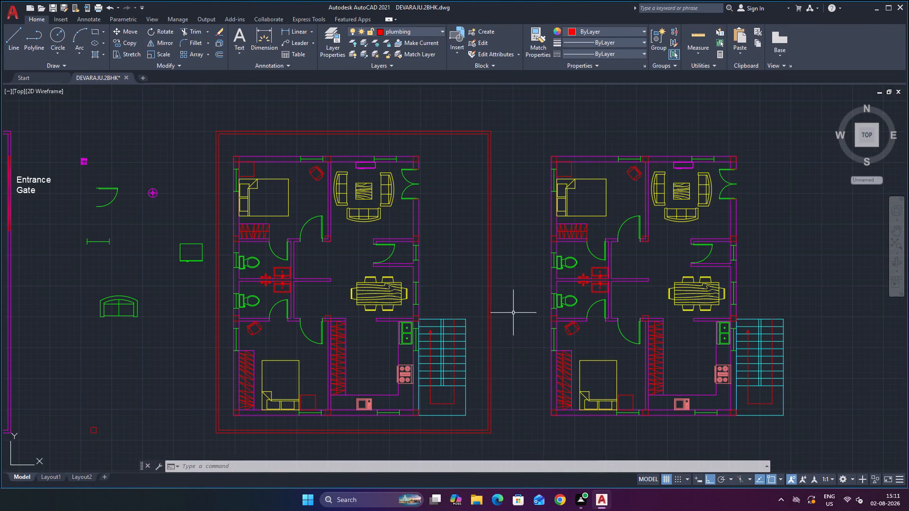
pyautogui.scroll(-2, 520, 327)
pyautogui.scroll(2, 326, 354)
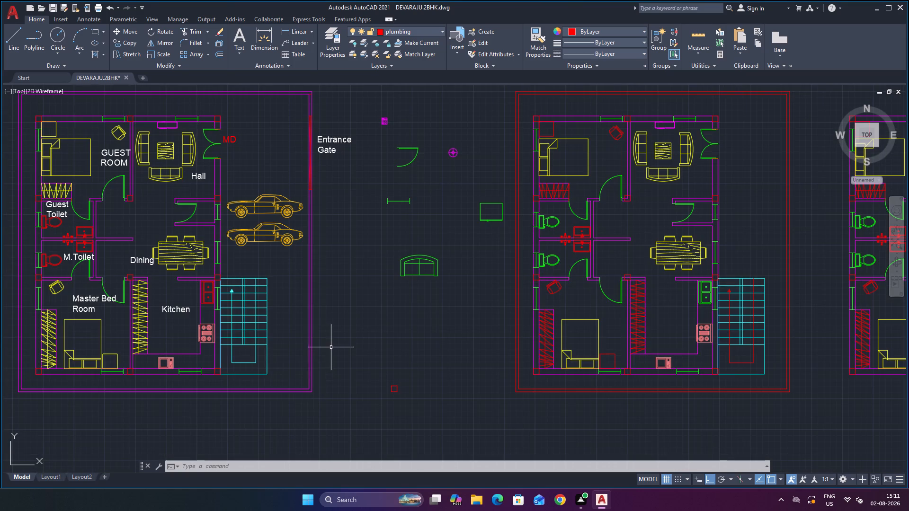
pyautogui.scroll(1, 145, 342)
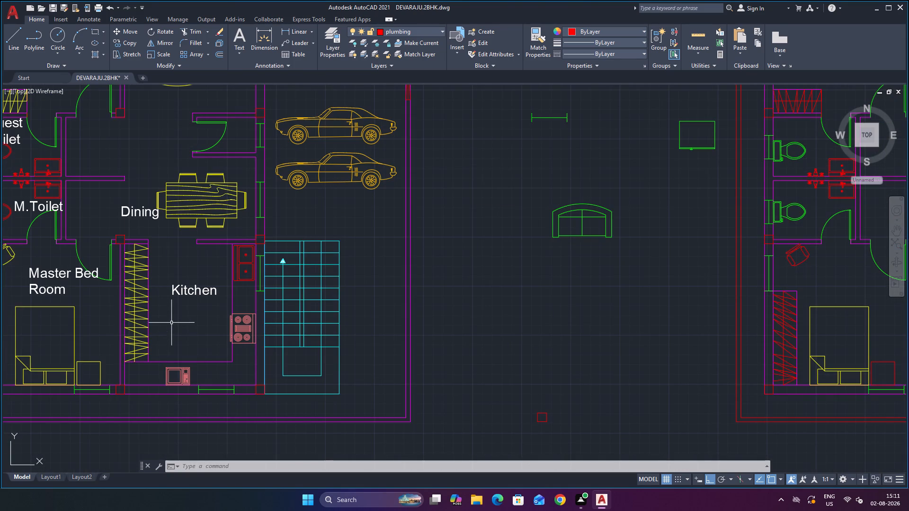
pyautogui.scroll(1, 182, 324)
pyautogui.scroll(-2, 242, 337)
pyautogui.scroll(-2, 328, 344)
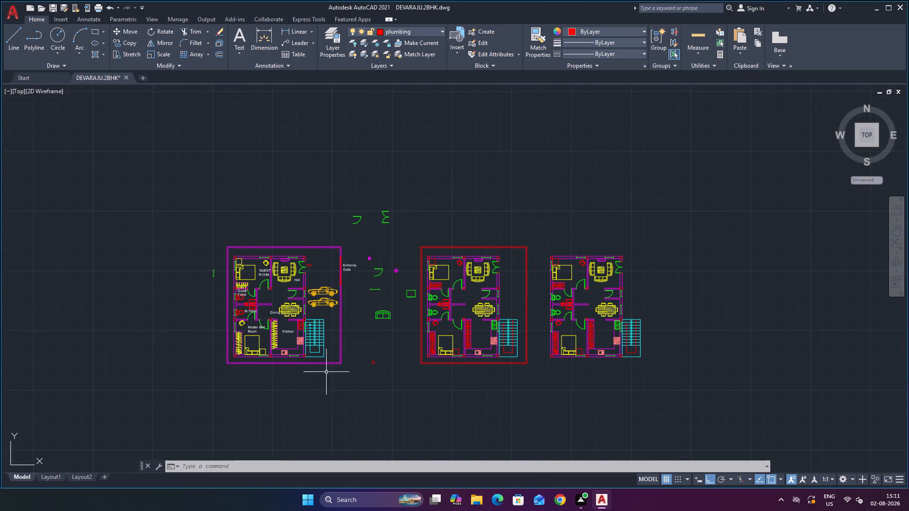
pyautogui.scroll(2, 363, 311)
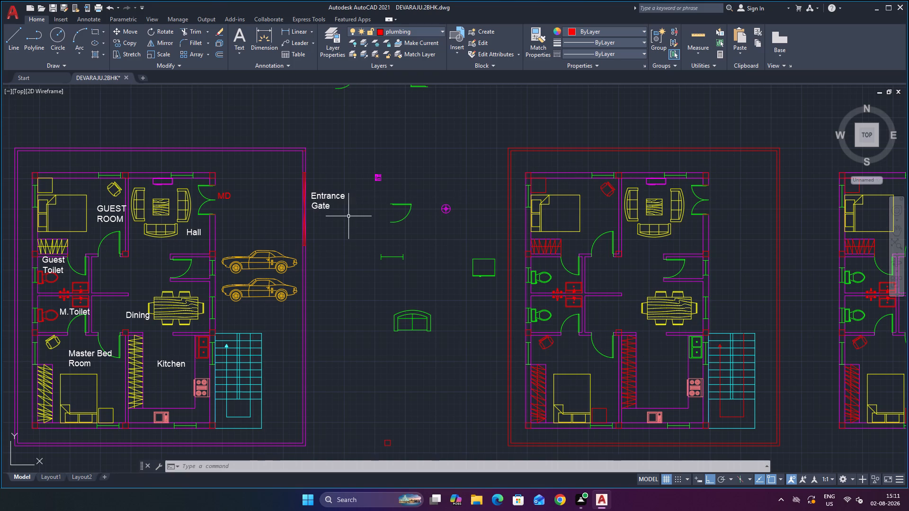
pyautogui.scroll(-1, 237, 319)
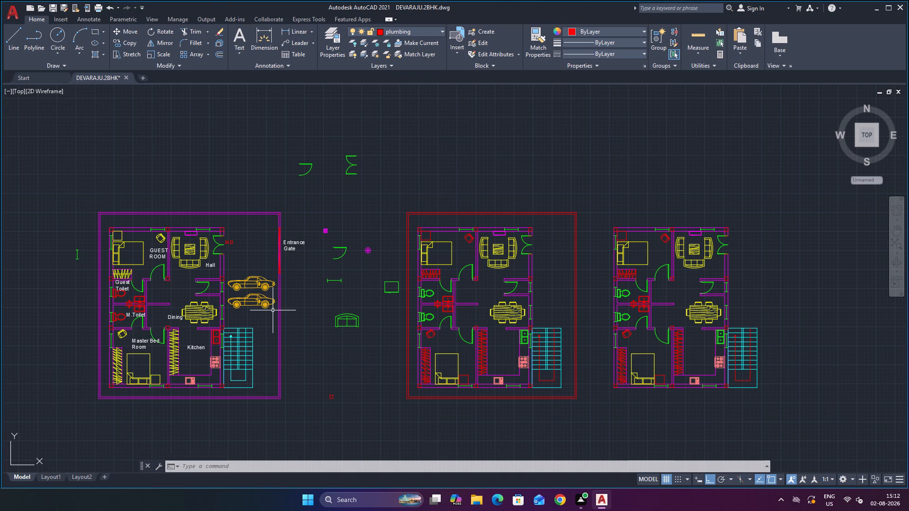
# Save the 2BHK drawing.
pyautogui.hotkey('ctrl', 's')
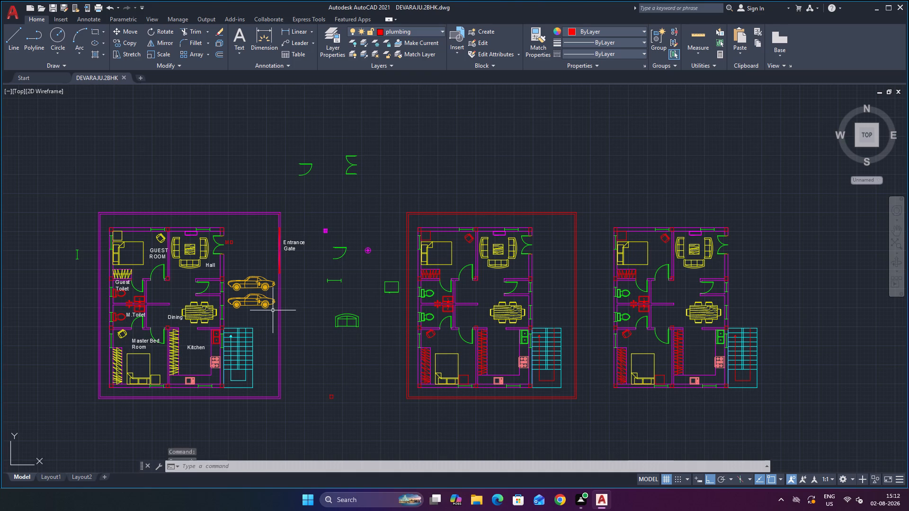
pyautogui.hotkey('ctrl', 's')
pyautogui.hotkey('ctrl', 's')
pyautogui.hotkey('ctrl', 's')
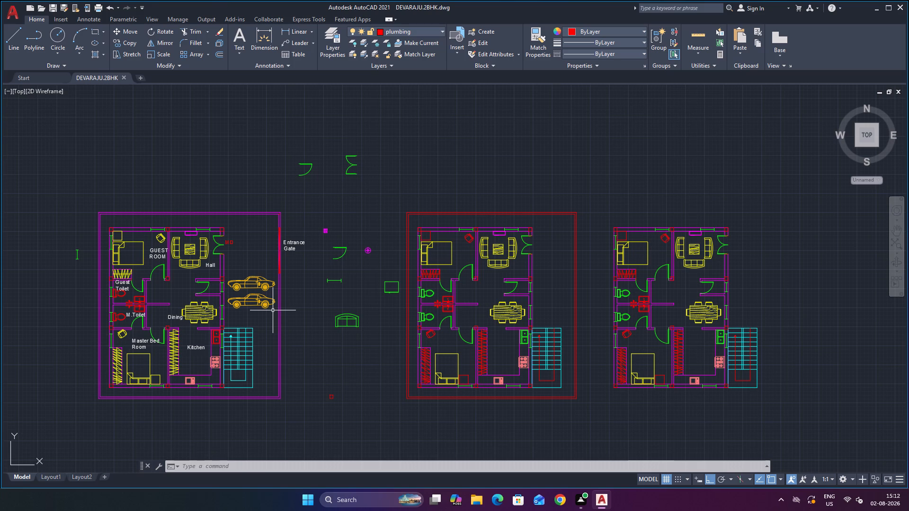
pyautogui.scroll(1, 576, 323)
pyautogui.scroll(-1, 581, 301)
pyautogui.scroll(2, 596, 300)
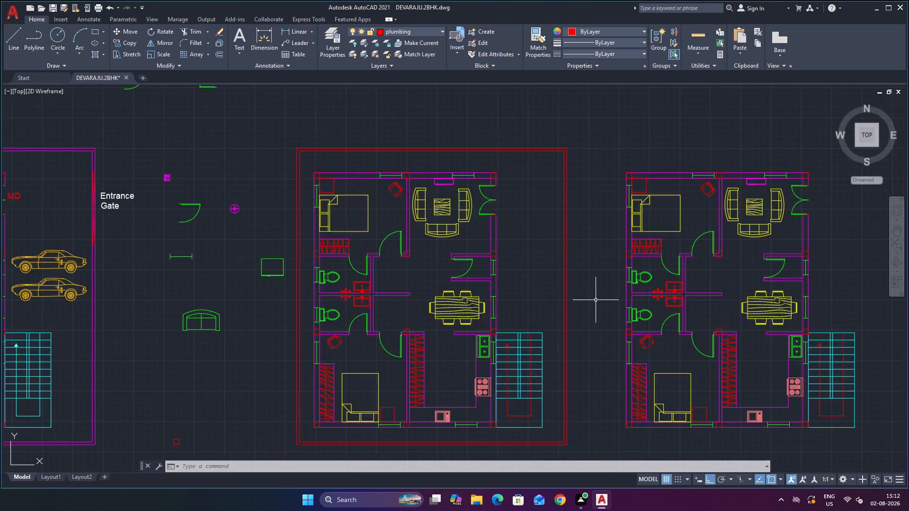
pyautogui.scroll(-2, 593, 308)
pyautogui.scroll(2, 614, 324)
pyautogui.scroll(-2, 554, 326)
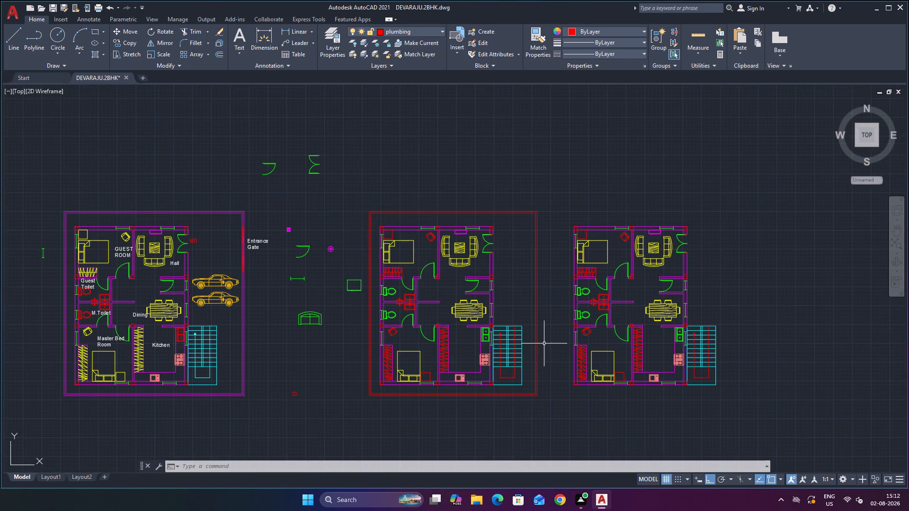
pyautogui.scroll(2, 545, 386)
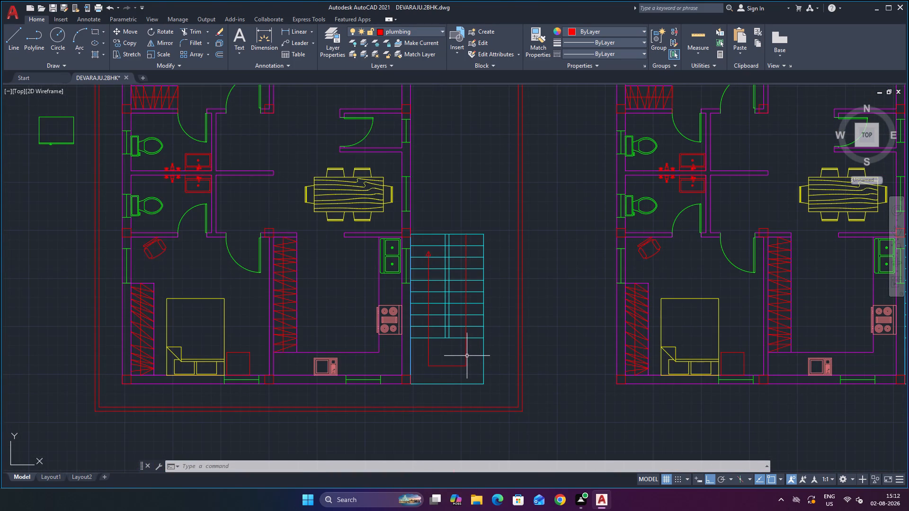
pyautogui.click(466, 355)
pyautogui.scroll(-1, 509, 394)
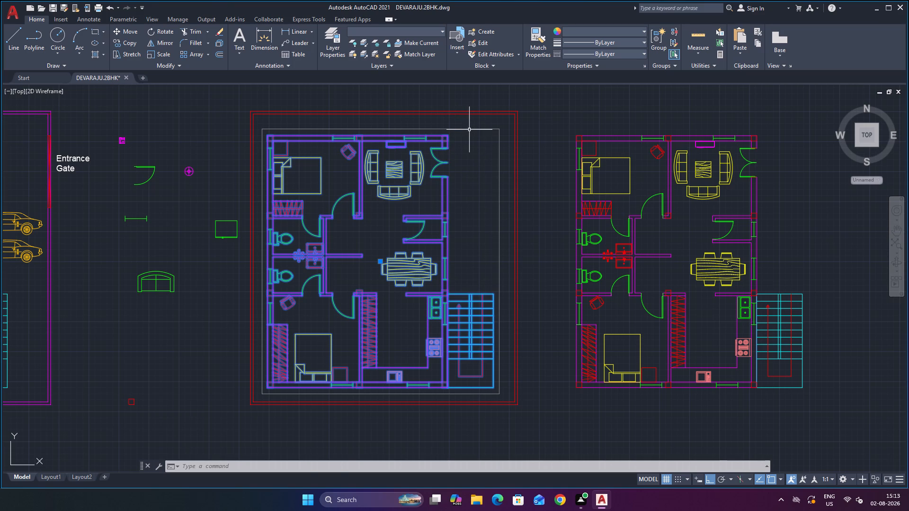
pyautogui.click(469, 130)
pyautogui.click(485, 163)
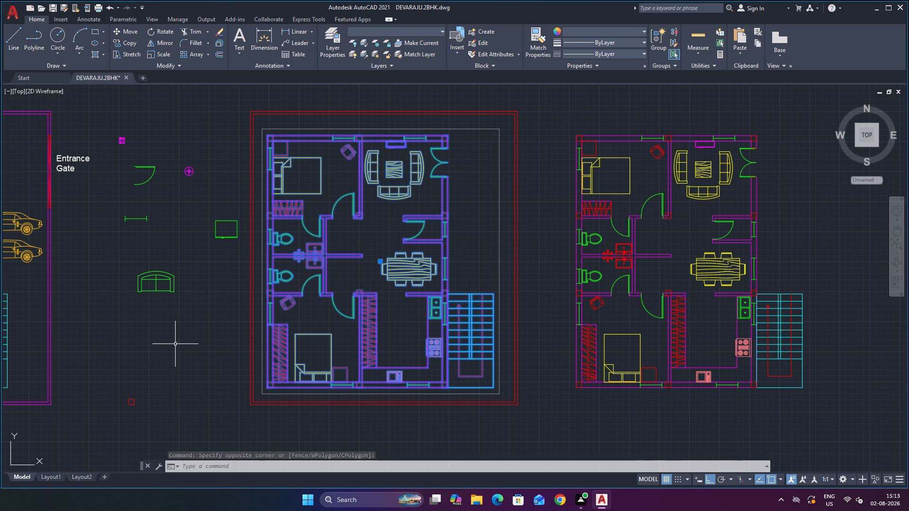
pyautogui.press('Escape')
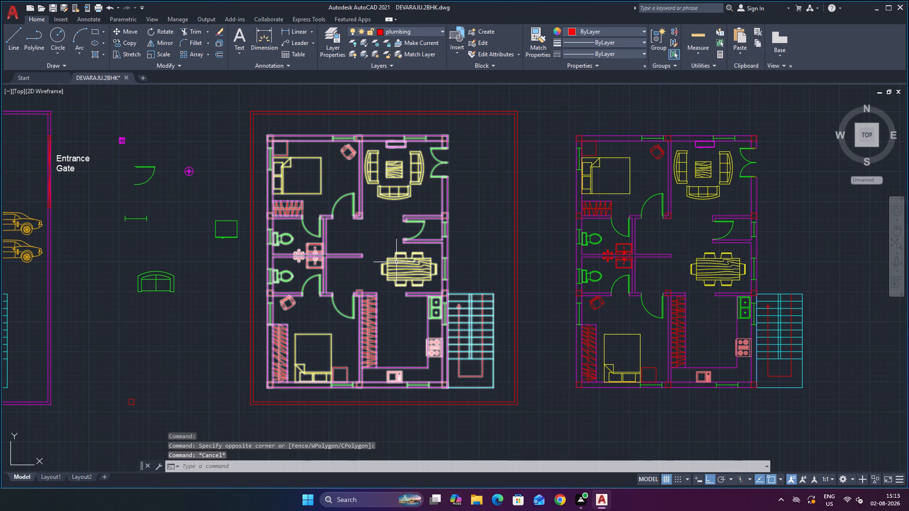
# Select the grouped middle plan copy inside the red double boundary.
pyautogui.click(448, 237)
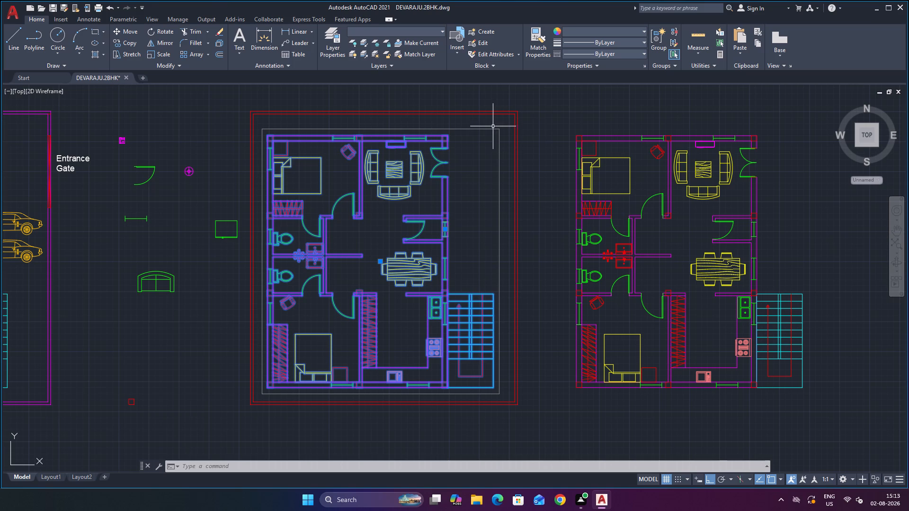
pyautogui.scroll(1, 502, 125)
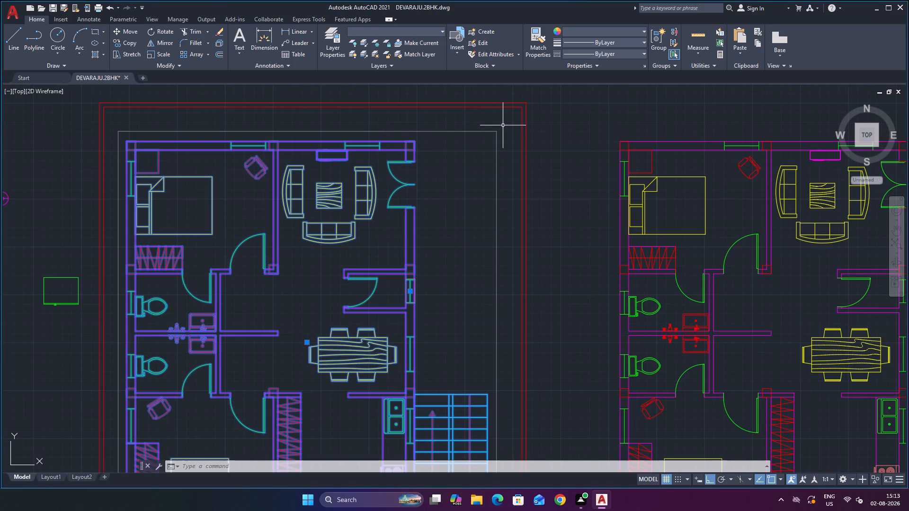
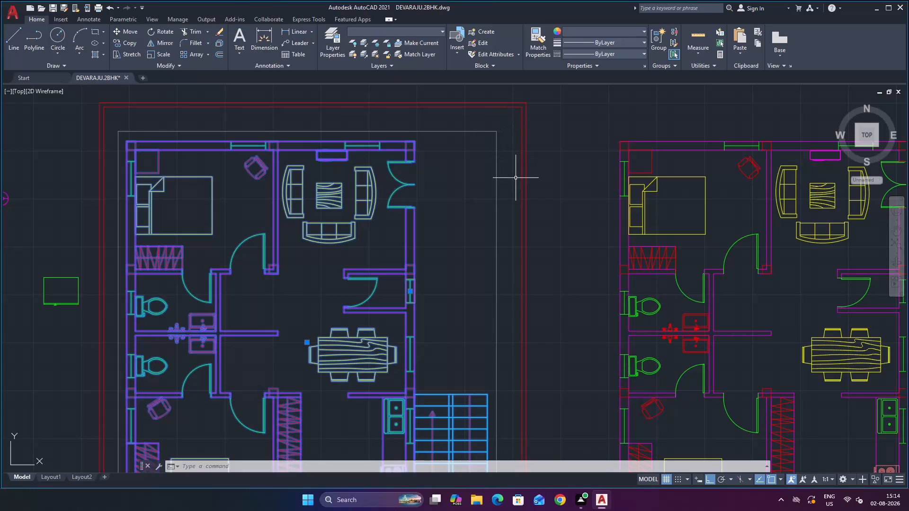
# Ungroup the selected middle plan copy inside the red double boundary.
pyautogui.write('ung')
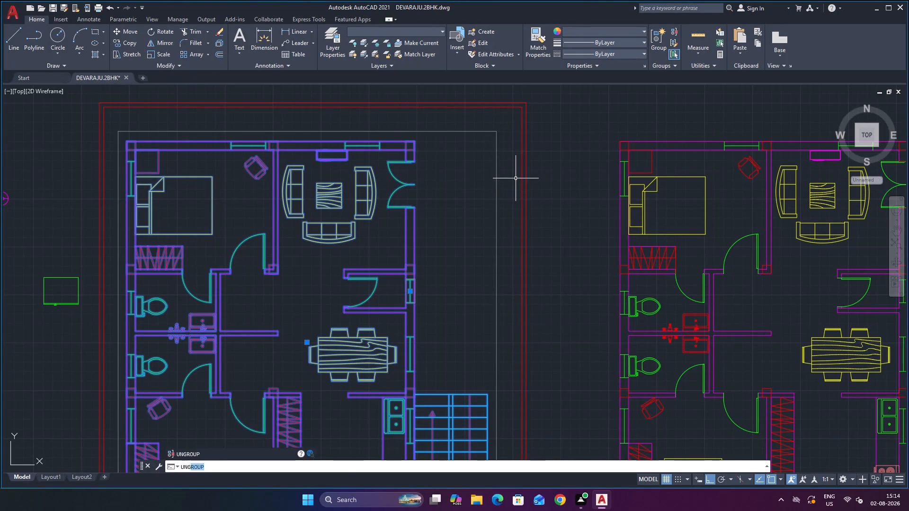
pyautogui.press('Return')
pyautogui.scroll(-3, 514, 183)
pyautogui.scroll(2, 517, 243)
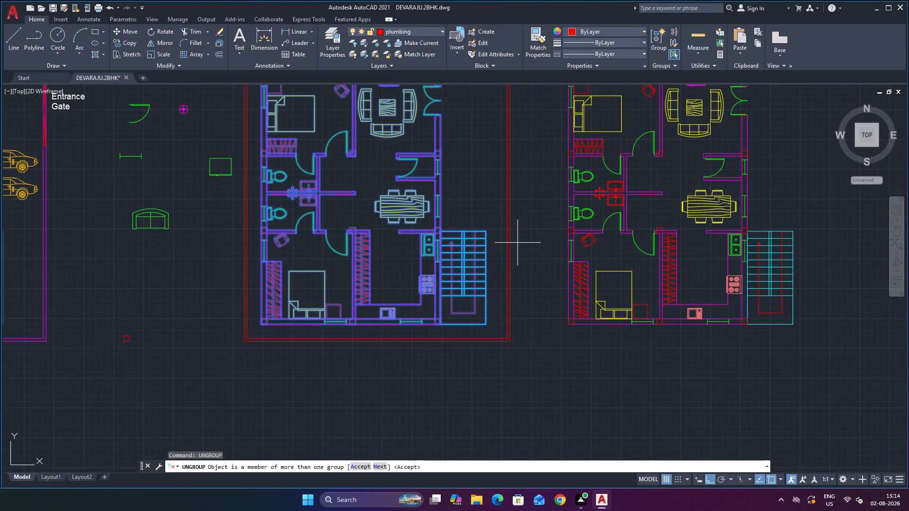
pyautogui.scroll(-2, 510, 185)
pyautogui.scroll(1, 515, 156)
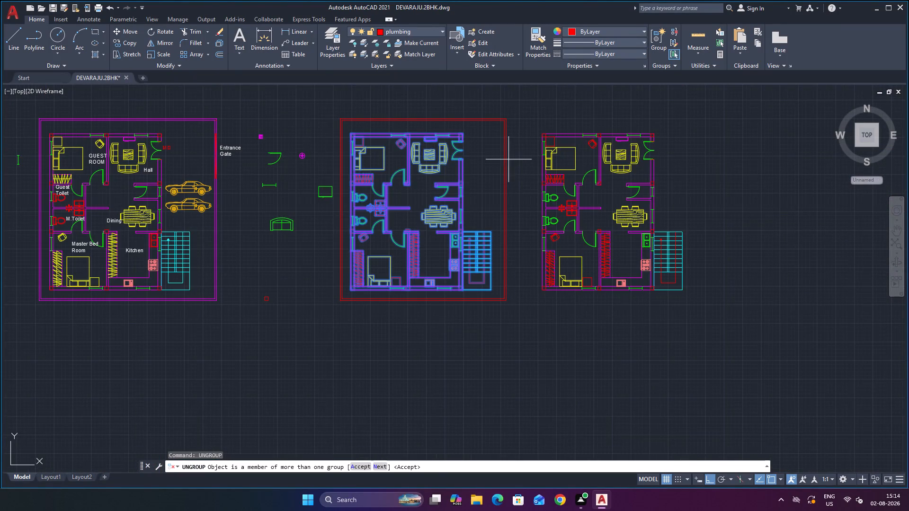
pyautogui.scroll(2, 505, 157)
pyautogui.scroll(-2, 471, 160)
pyautogui.scroll(2, 473, 143)
pyautogui.scroll(-1, 473, 143)
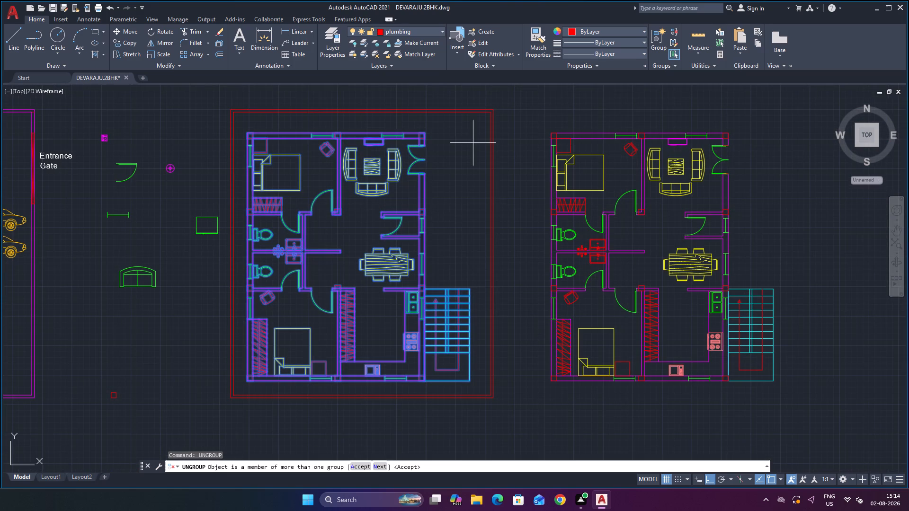
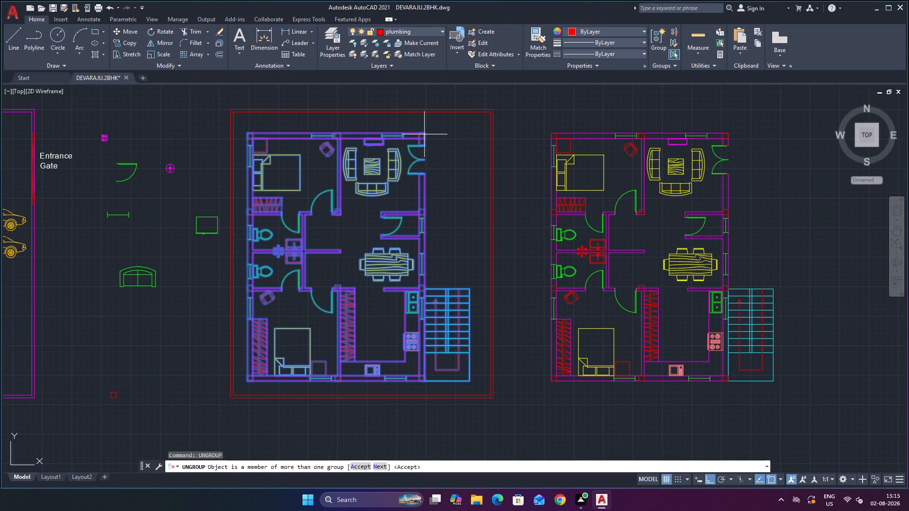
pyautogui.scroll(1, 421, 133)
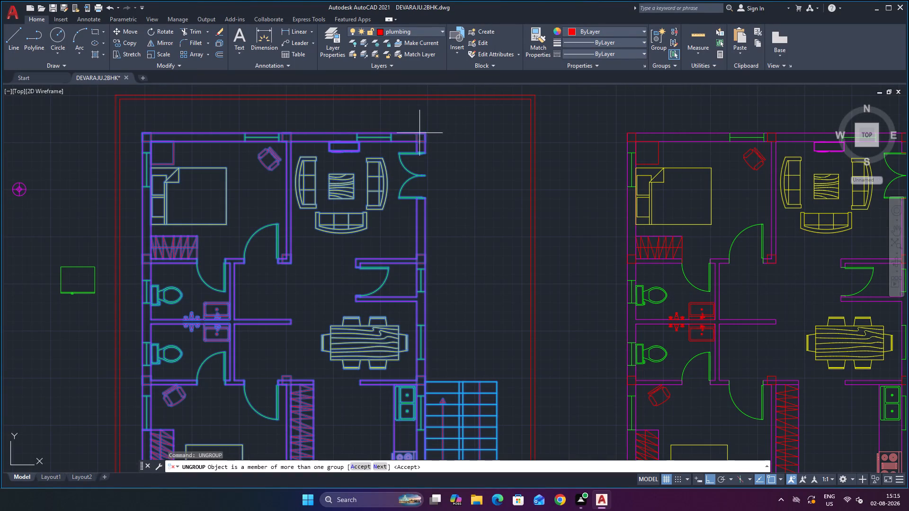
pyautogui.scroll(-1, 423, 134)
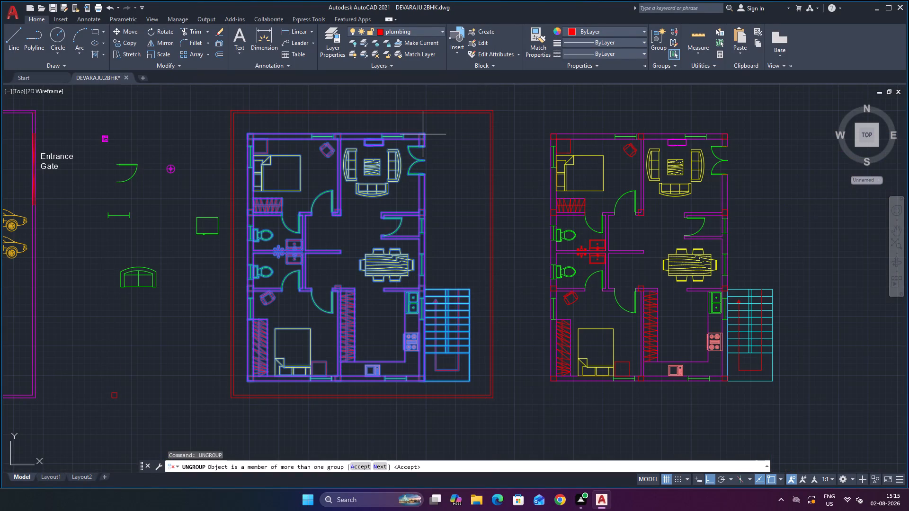
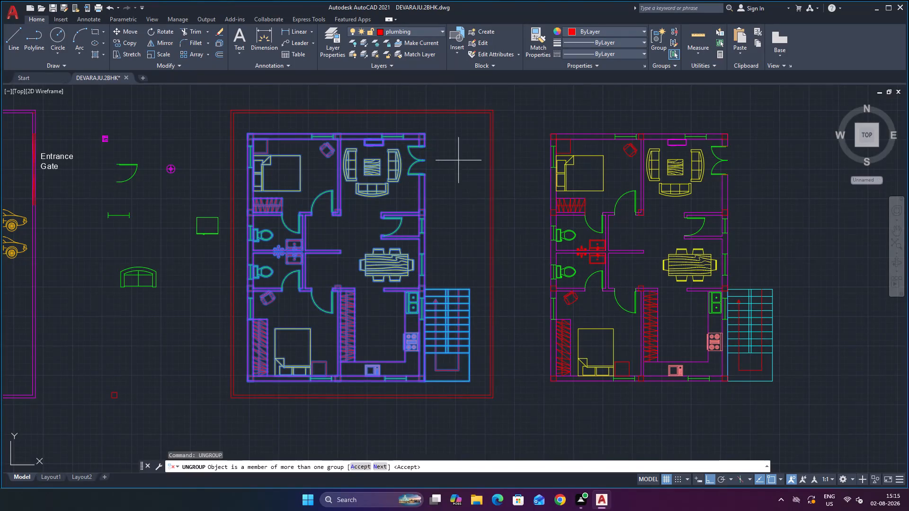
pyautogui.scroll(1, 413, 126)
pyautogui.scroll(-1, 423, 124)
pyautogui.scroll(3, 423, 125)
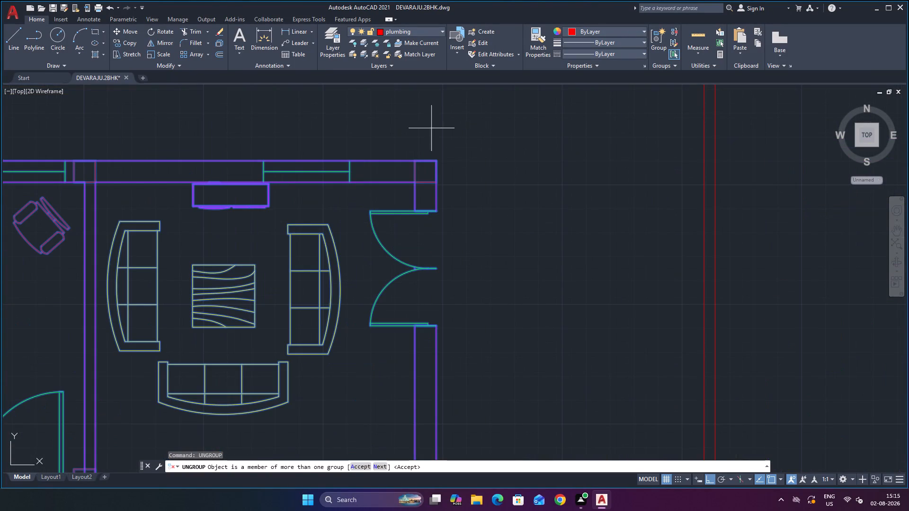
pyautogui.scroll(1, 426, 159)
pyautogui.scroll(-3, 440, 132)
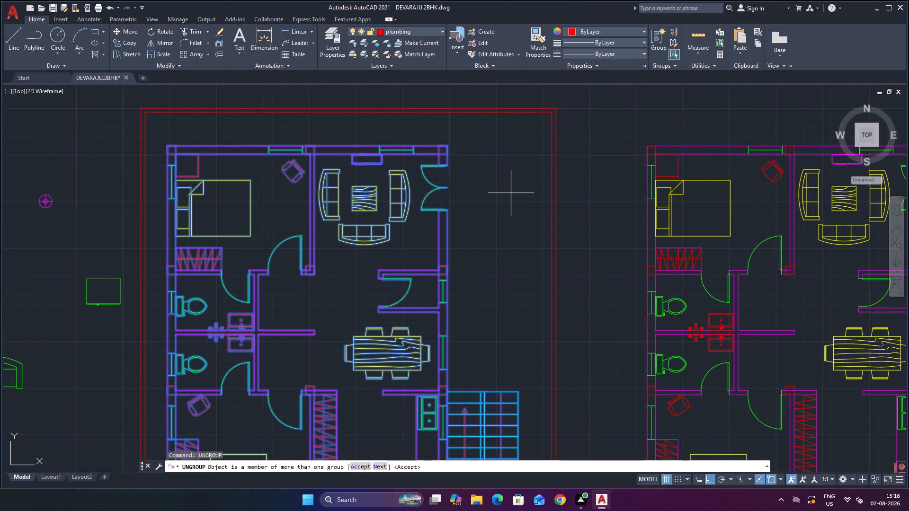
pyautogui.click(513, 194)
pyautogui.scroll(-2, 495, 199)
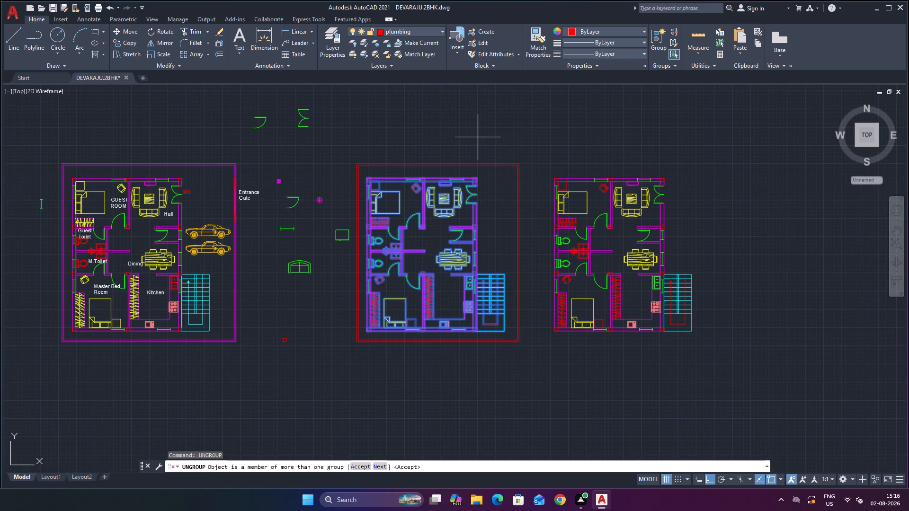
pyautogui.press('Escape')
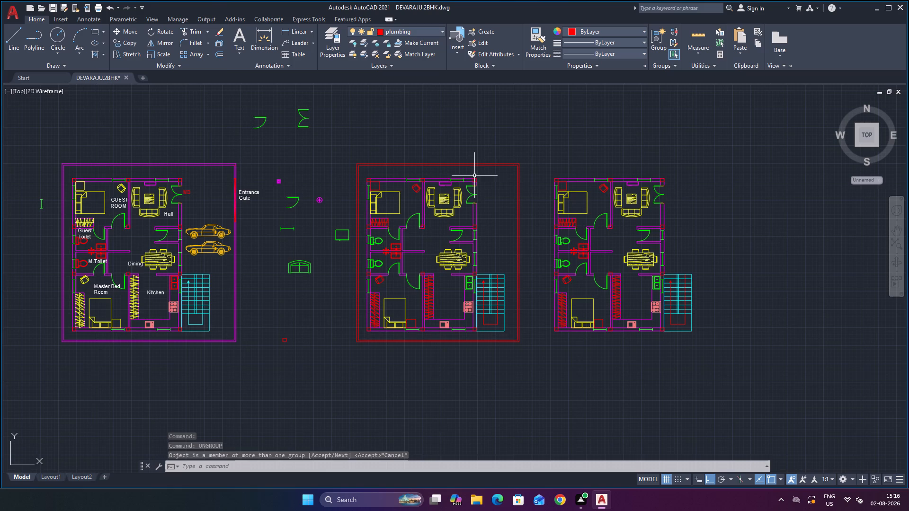
# Examine the middle plan copy, especially the corner column and walls beside the hall's double entrance door.
pyautogui.scroll(4, 481, 182)
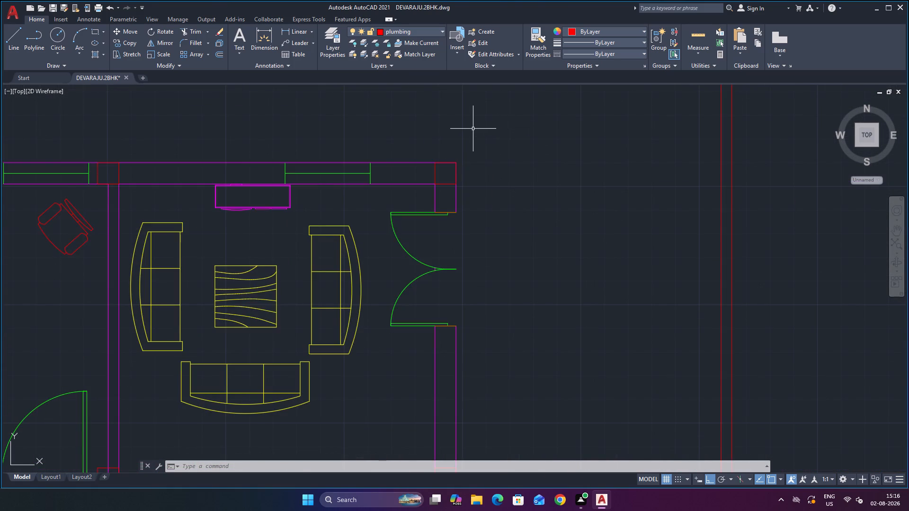
pyautogui.scroll(-2, 473, 129)
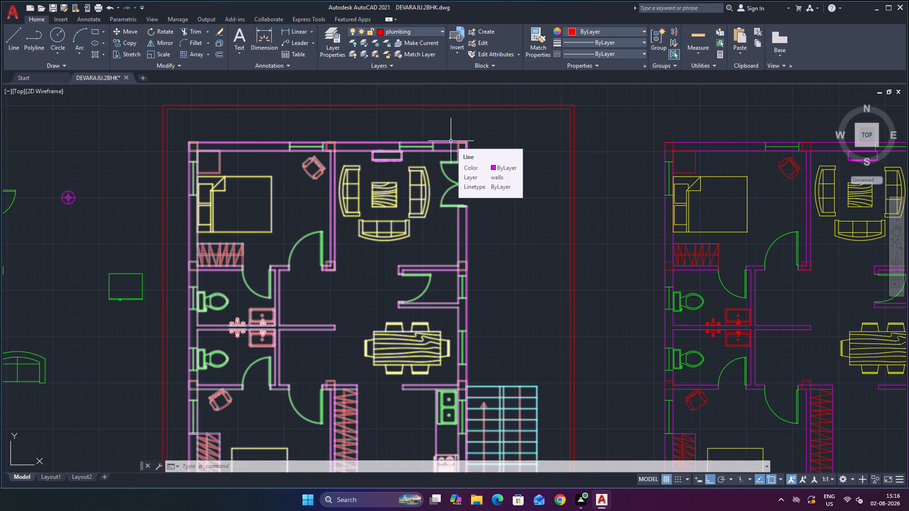
pyautogui.scroll(-3, 565, 225)
pyautogui.scroll(2, 547, 214)
pyautogui.scroll(-1, 562, 279)
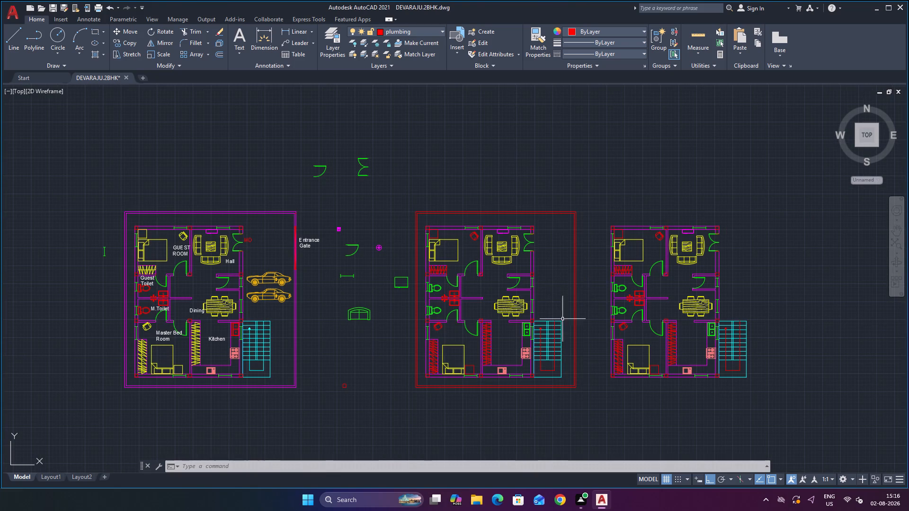
pyautogui.scroll(2, 568, 315)
pyautogui.scroll(-3, 544, 168)
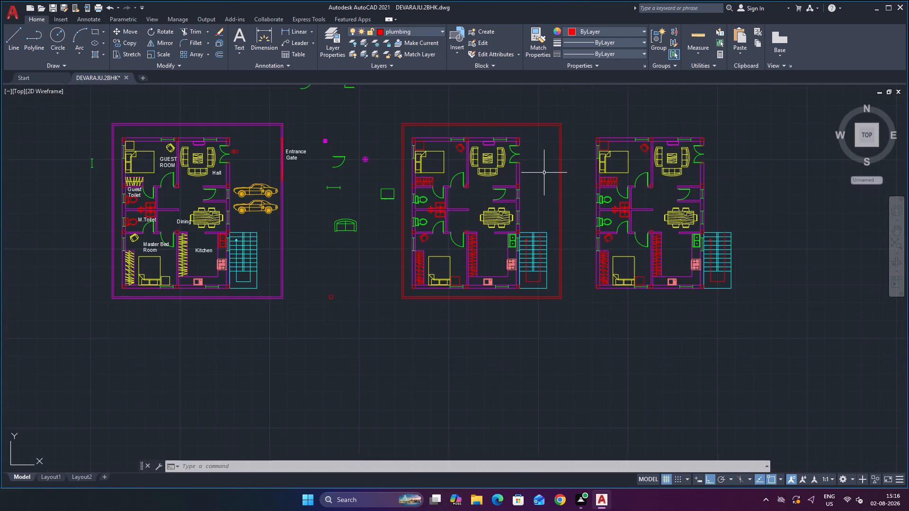
pyautogui.scroll(3, 531, 155)
pyautogui.scroll(-2, 523, 141)
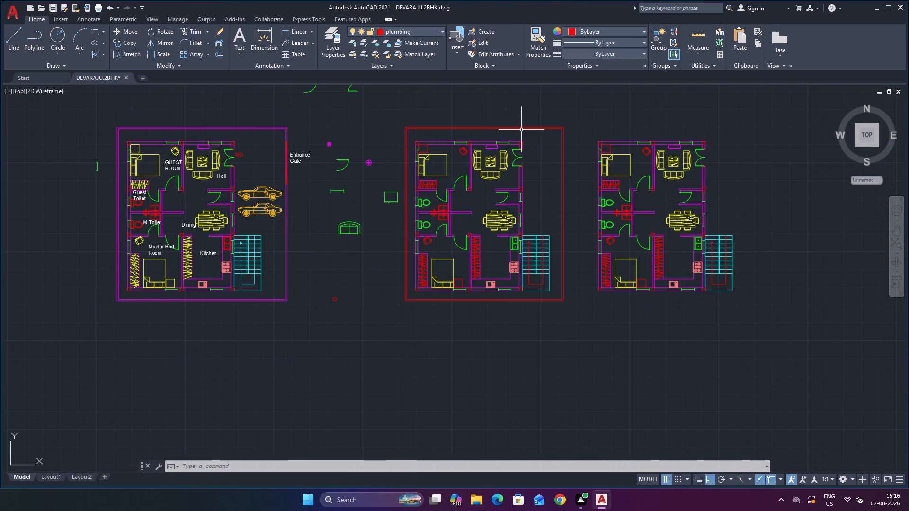
pyautogui.scroll(5, 521, 130)
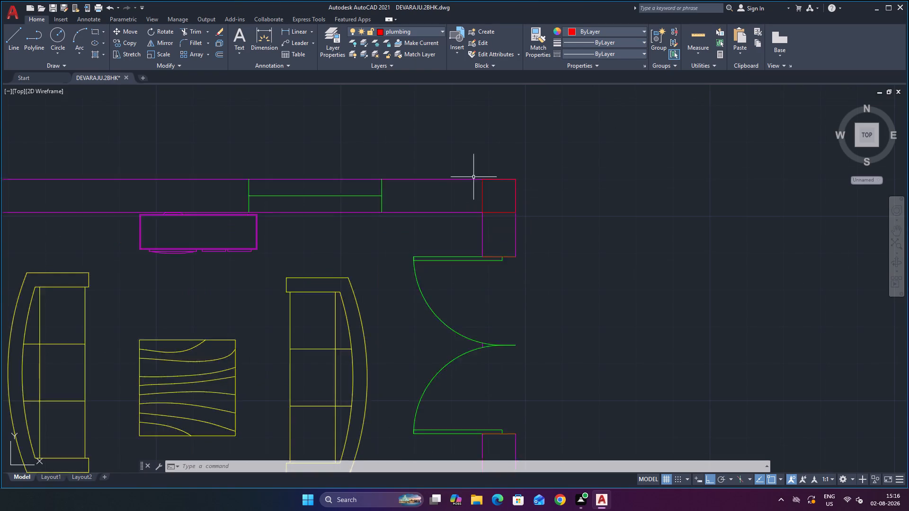
pyautogui.scroll(3, 511, 196)
pyautogui.scroll(-4, 439, 162)
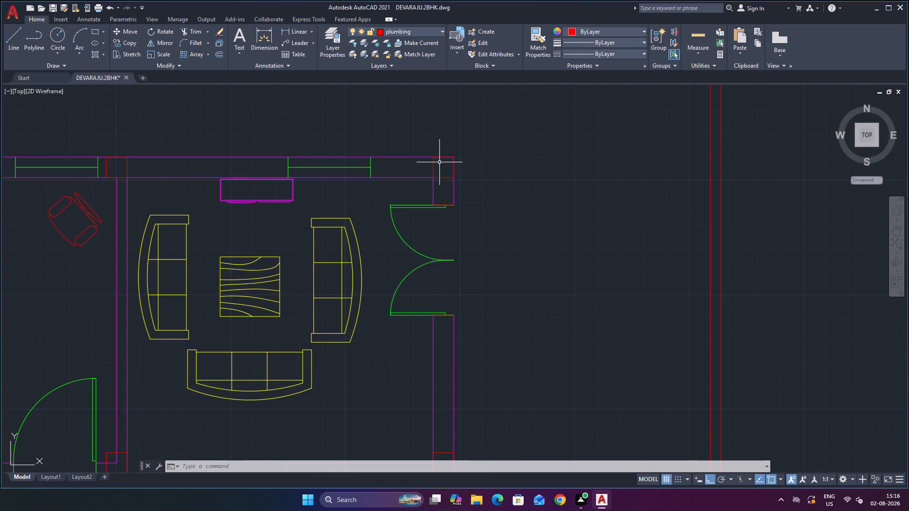
pyautogui.scroll(3, 446, 162)
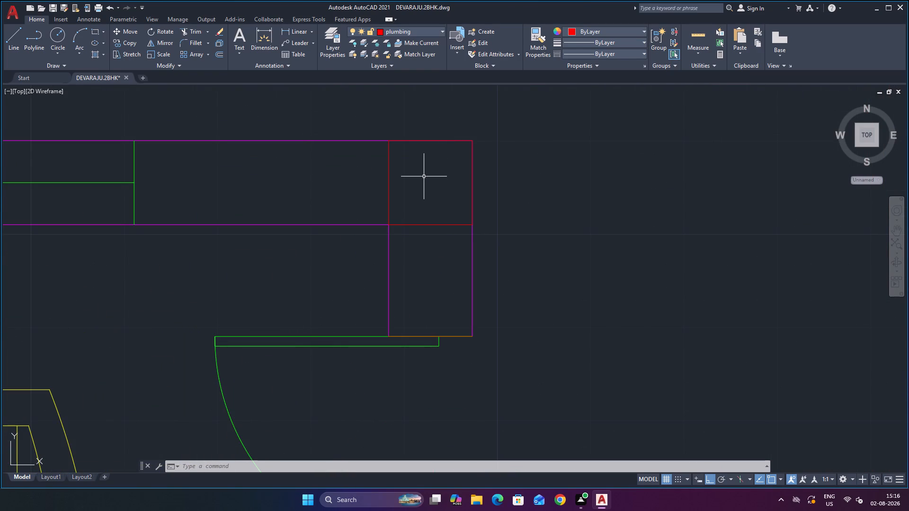
pyautogui.scroll(-2, 425, 176)
pyautogui.scroll(3, 424, 185)
pyautogui.scroll(-1, 426, 174)
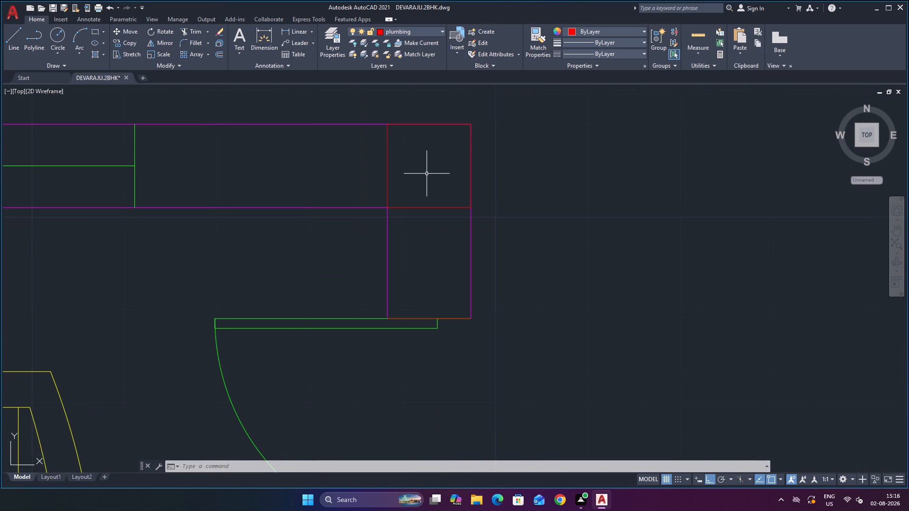
pyautogui.scroll(-1, 427, 174)
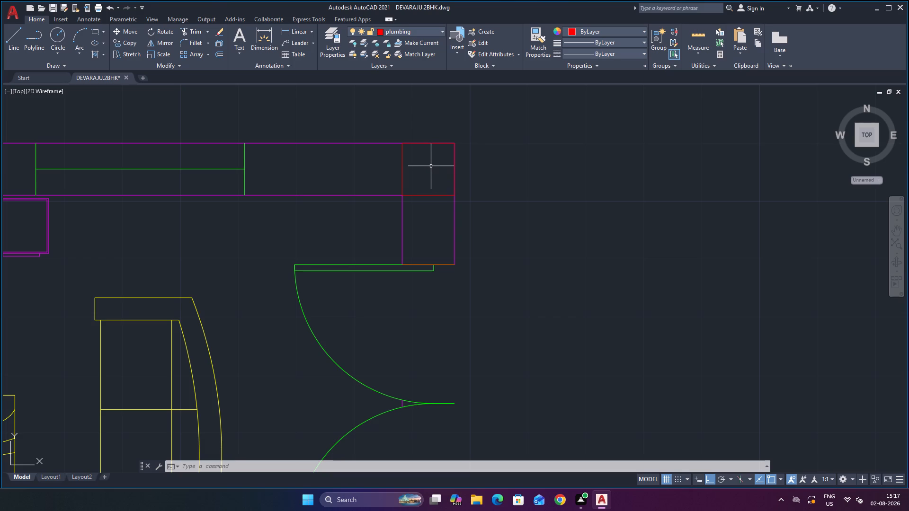
# Ungroup the unlabelled middle plan copy inside the red boundary.
pyautogui.scroll(-7, 429, 167)
pyautogui.scroll(-2, 460, 197)
pyautogui.scroll(4, 462, 197)
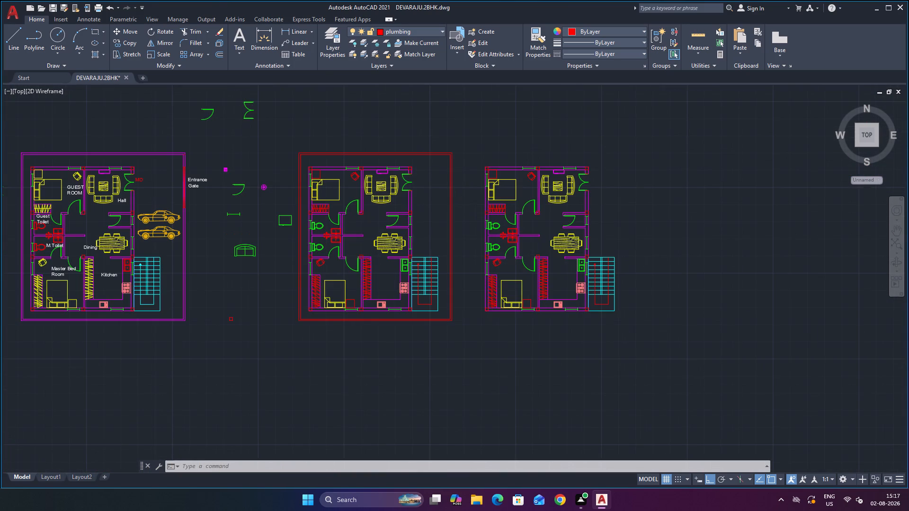
pyautogui.scroll(-1, 409, 236)
pyautogui.scroll(3, 406, 299)
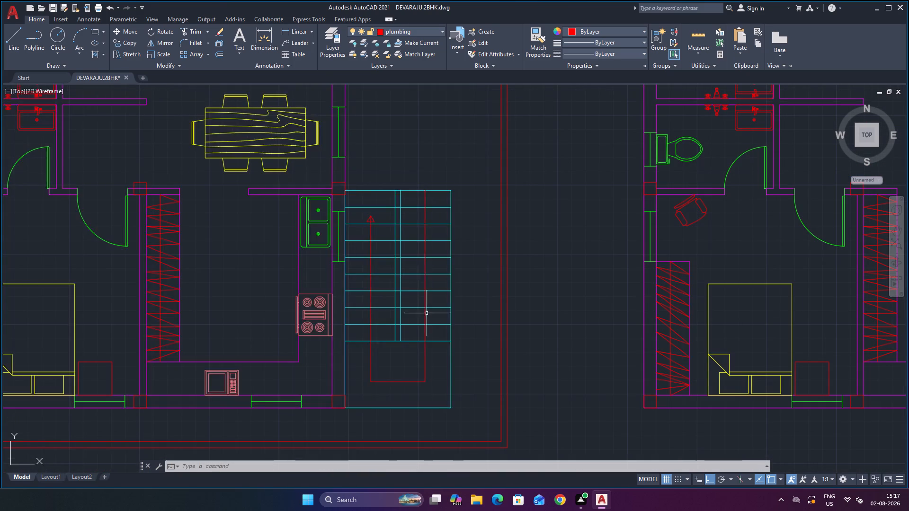
pyautogui.click(425, 375)
pyautogui.scroll(-3, 456, 329)
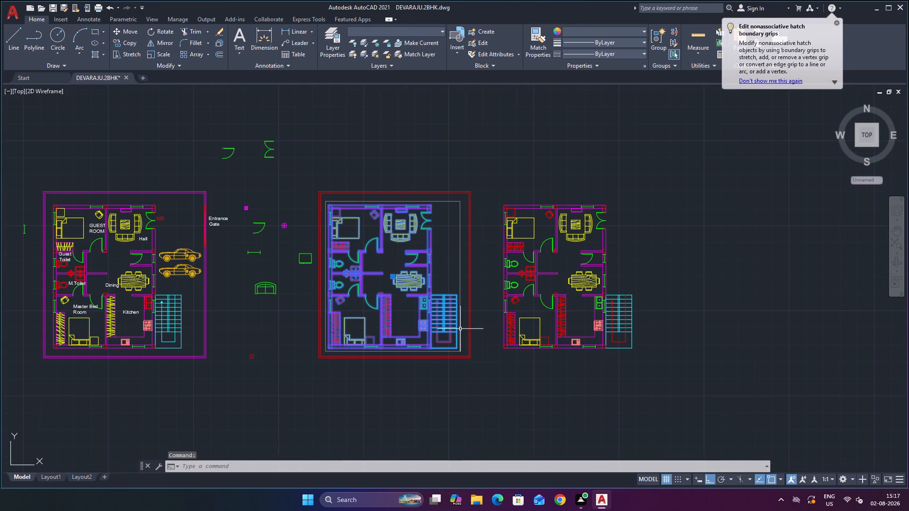
pyautogui.write('ung')
pyautogui.press('Return')
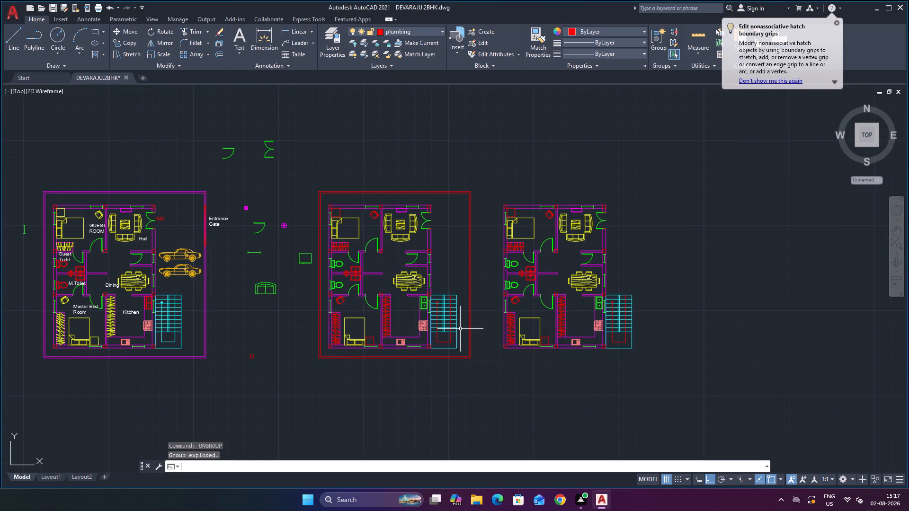
# Examine the ungrouped middle plan copy's walls, furniture, fixtures and stairs alongside the labelled plan and the other copy.
pyautogui.scroll(2, 491, 216)
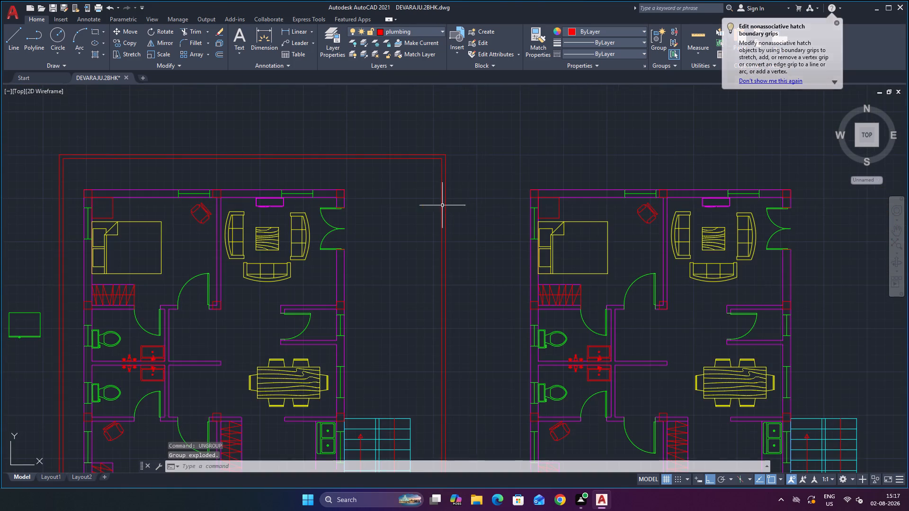
pyautogui.scroll(-1, 391, 173)
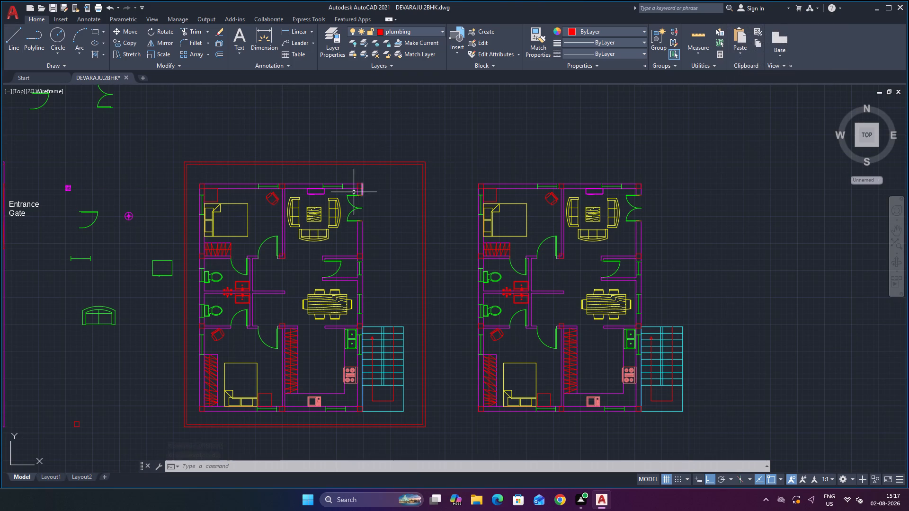
pyautogui.scroll(-1, 374, 221)
pyautogui.scroll(1, 364, 217)
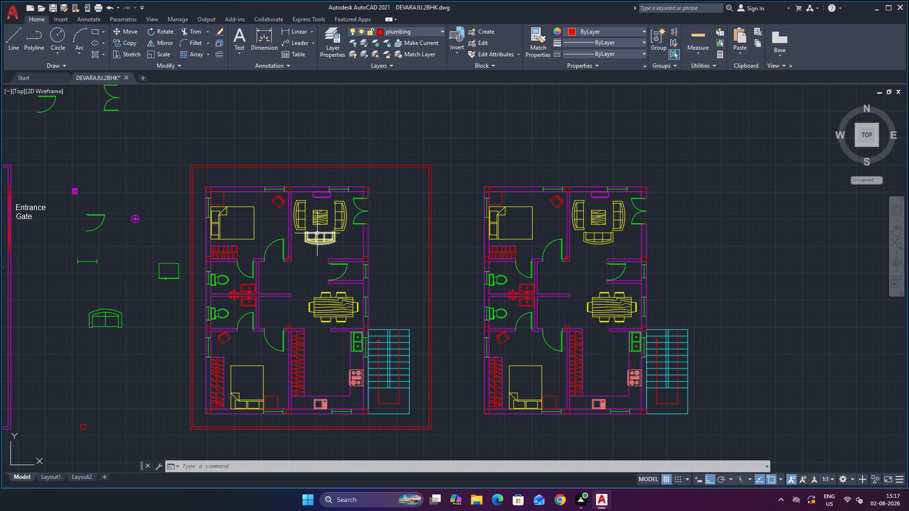
pyautogui.scroll(1, 357, 187)
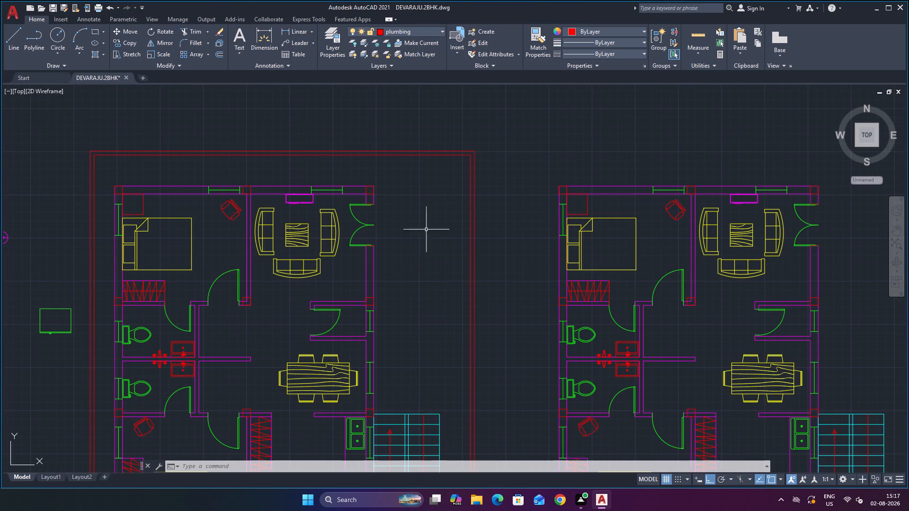
pyautogui.scroll(-1, 380, 248)
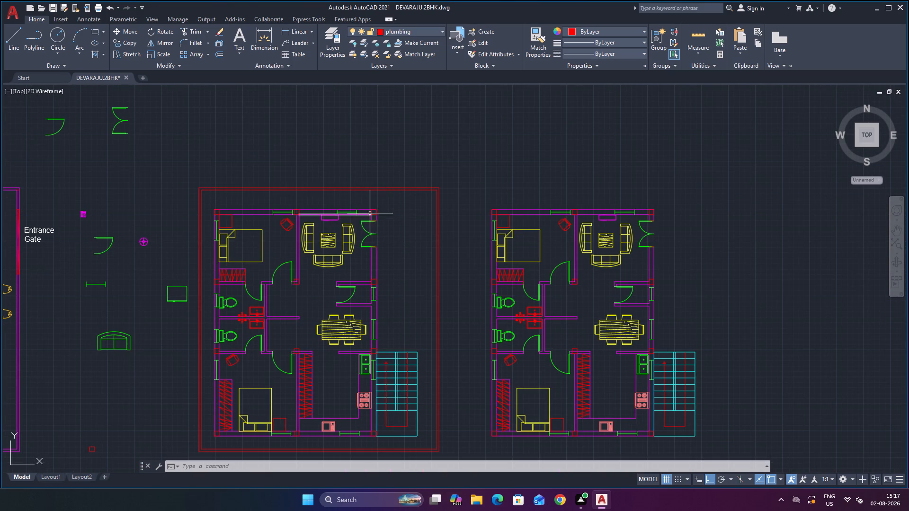
pyautogui.scroll(1, 389, 212)
pyautogui.scroll(-2, 390, 212)
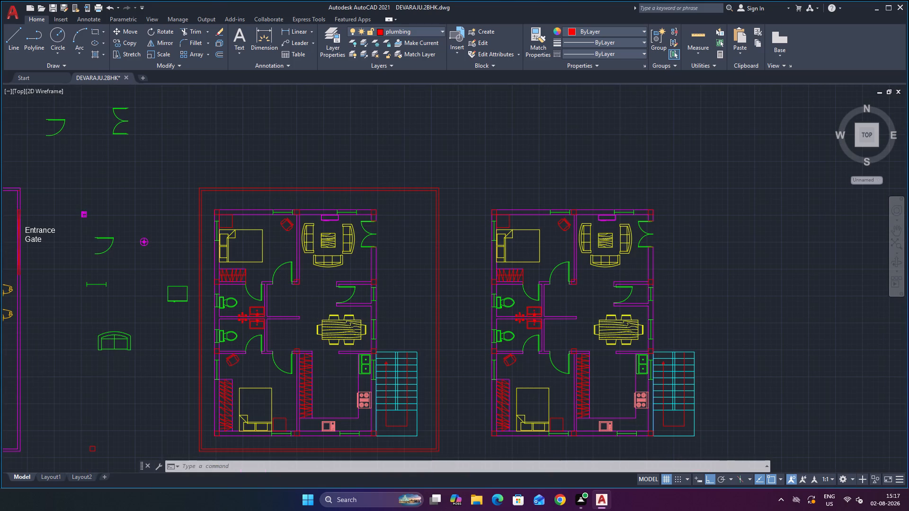
pyautogui.scroll(1, 393, 215)
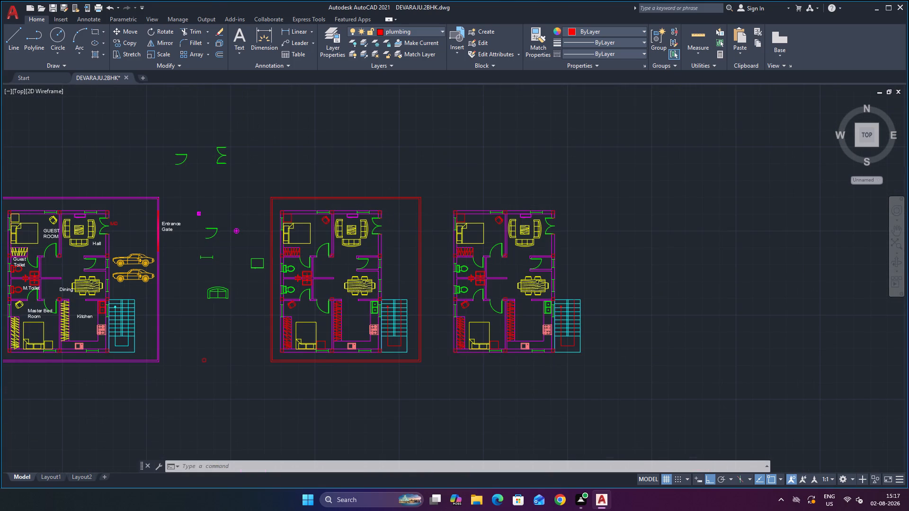
pyautogui.scroll(-2, 397, 225)
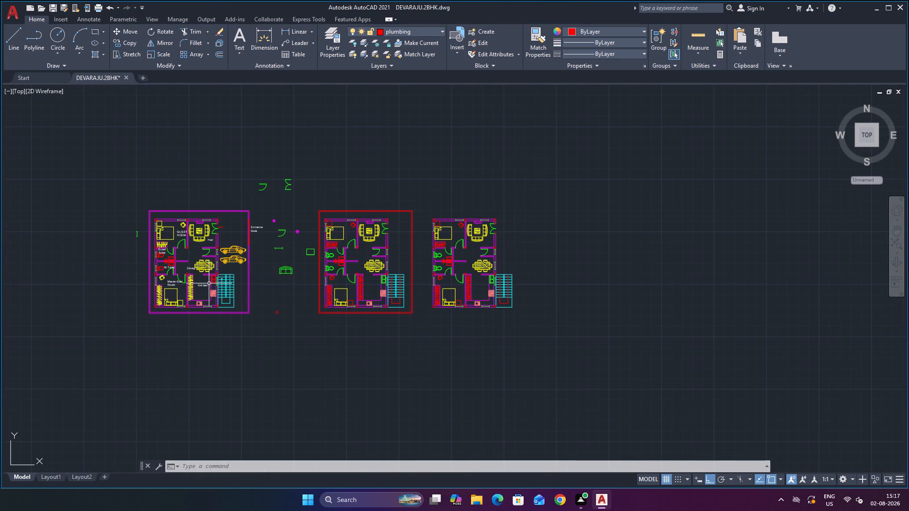
pyautogui.scroll(1, 413, 230)
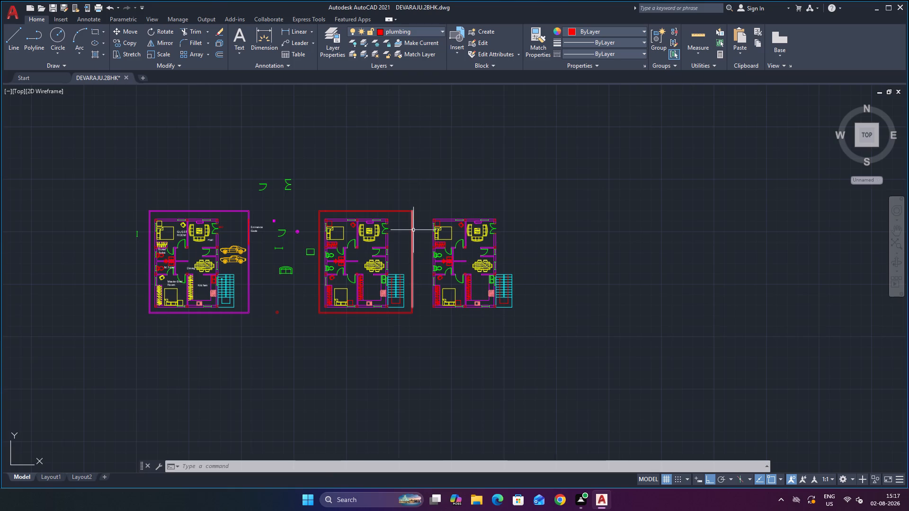
pyautogui.scroll(2, 395, 235)
pyautogui.scroll(-2, 395, 235)
pyautogui.scroll(2, 391, 244)
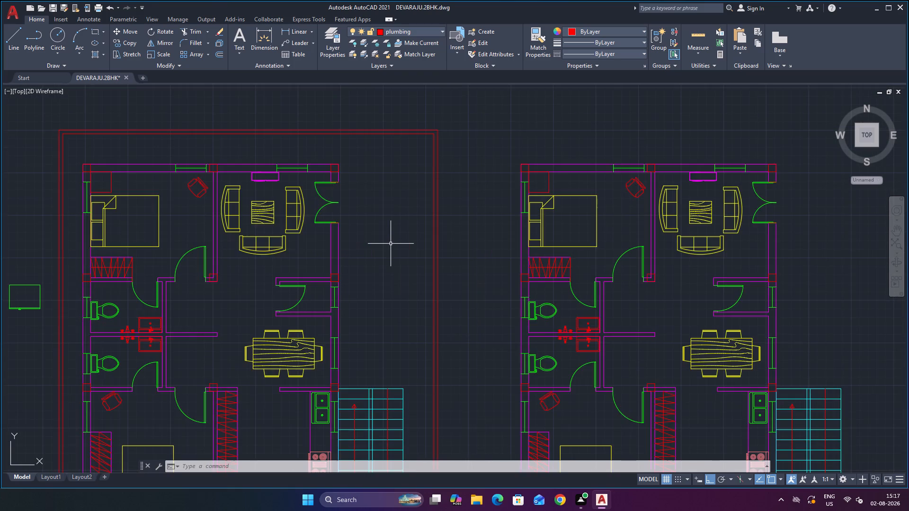
pyautogui.scroll(-2, 392, 240)
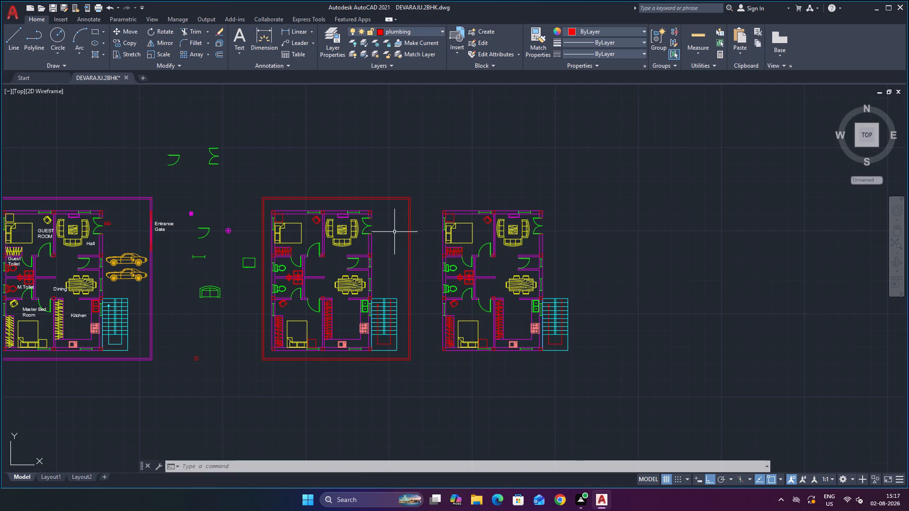
pyautogui.scroll(2, 367, 238)
pyautogui.scroll(-1, 387, 216)
pyautogui.scroll(1, 380, 287)
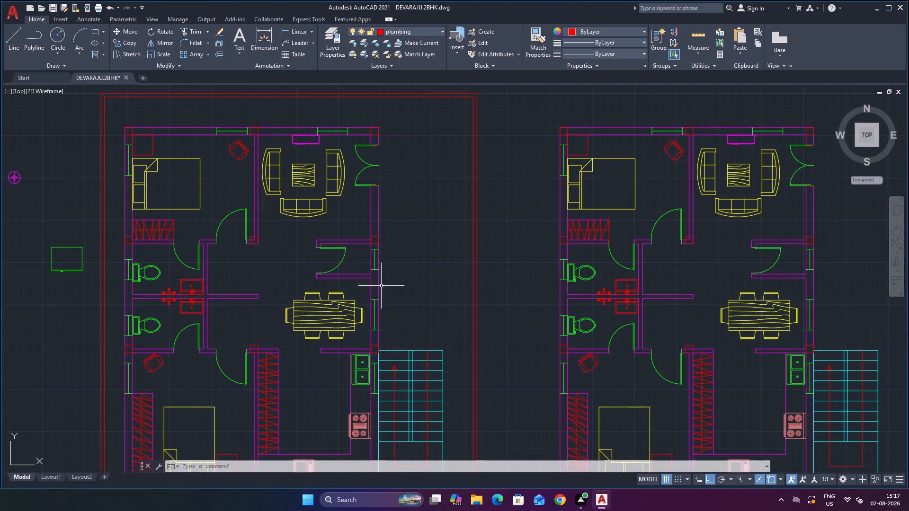
pyautogui.scroll(1, 253, 243)
pyautogui.scroll(-3, 286, 222)
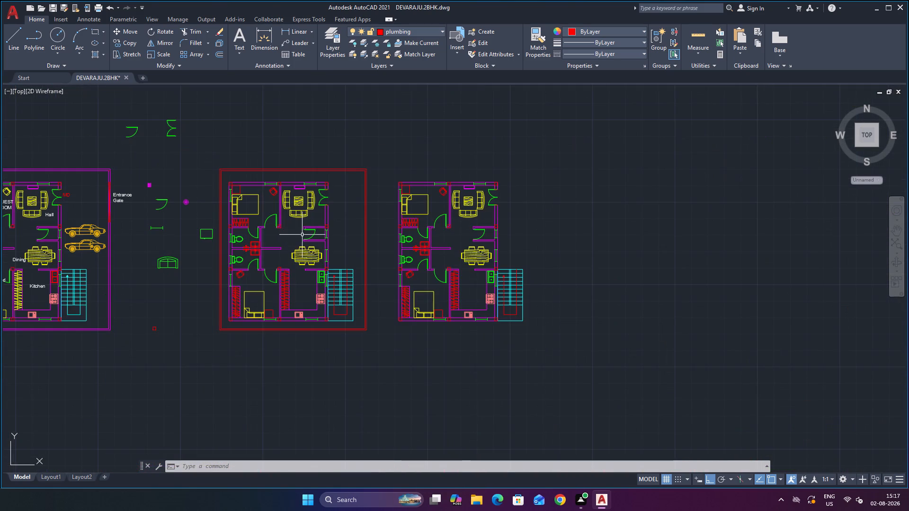
# Put the middle plan copy's stair direction arrow on the stairs layer, with that layer's colour set to cyan.
pyautogui.scroll(-1, 284, 278)
pyautogui.scroll(2, 321, 272)
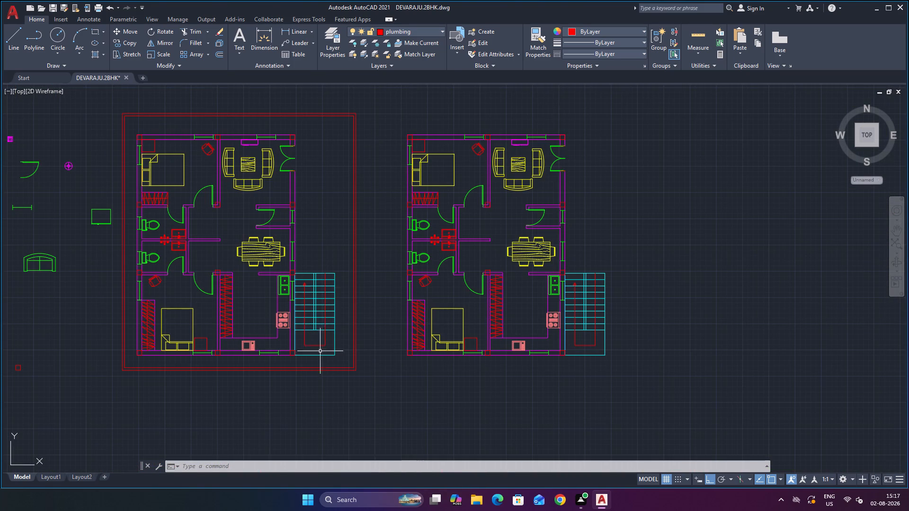
pyautogui.click(325, 341)
pyautogui.click(389, 34)
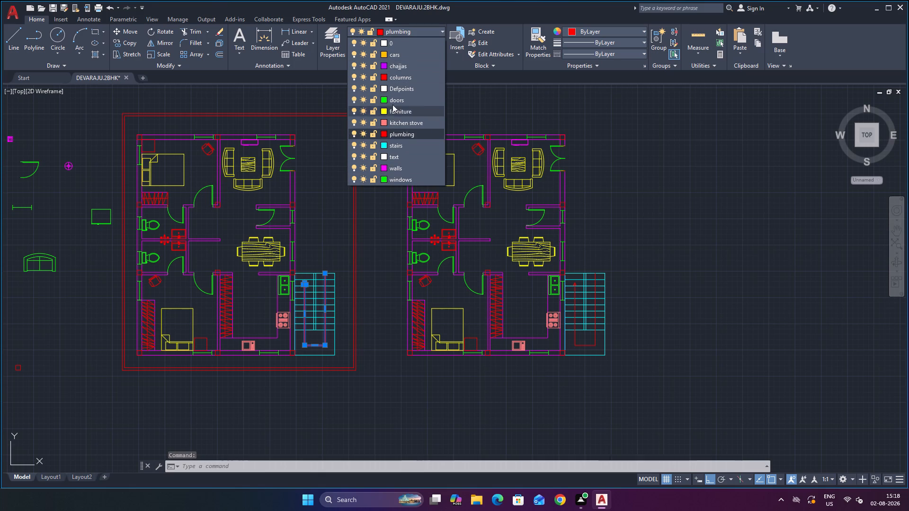
pyautogui.click(385, 143)
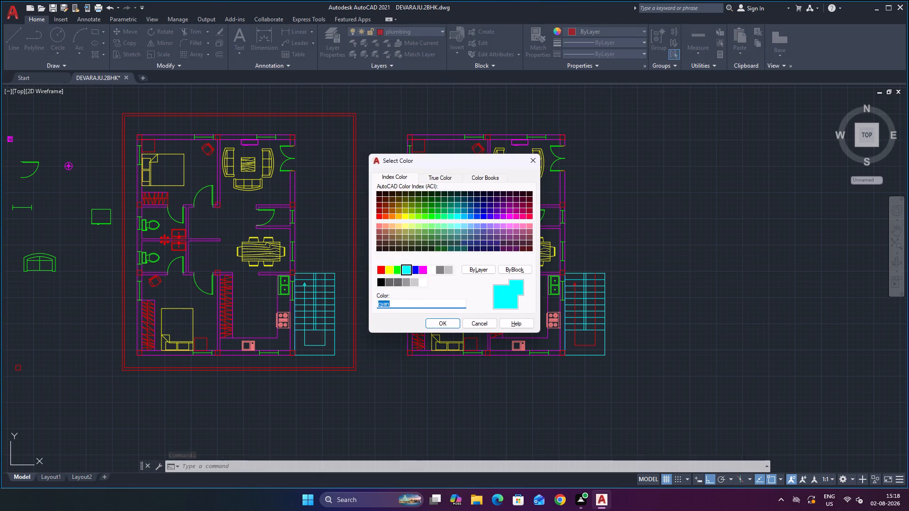
pyautogui.click(433, 322)
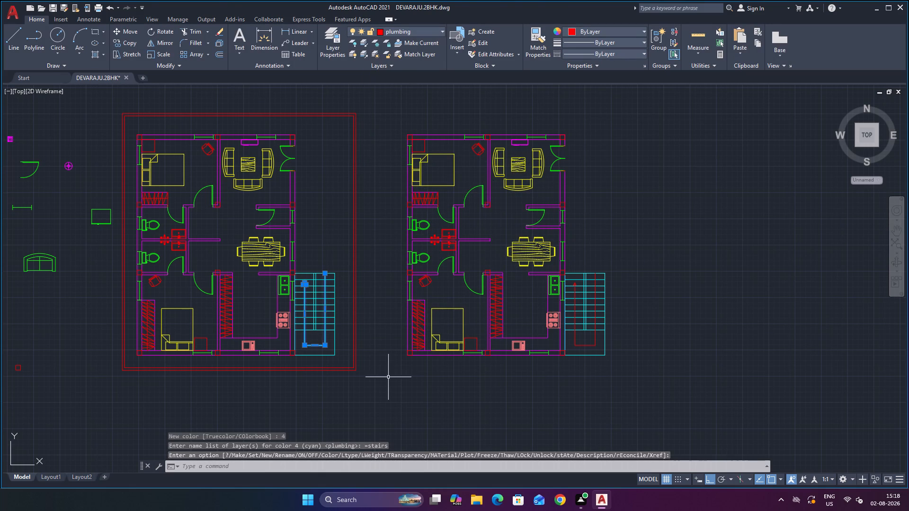
pyautogui.click(444, 387)
pyautogui.click(497, 412)
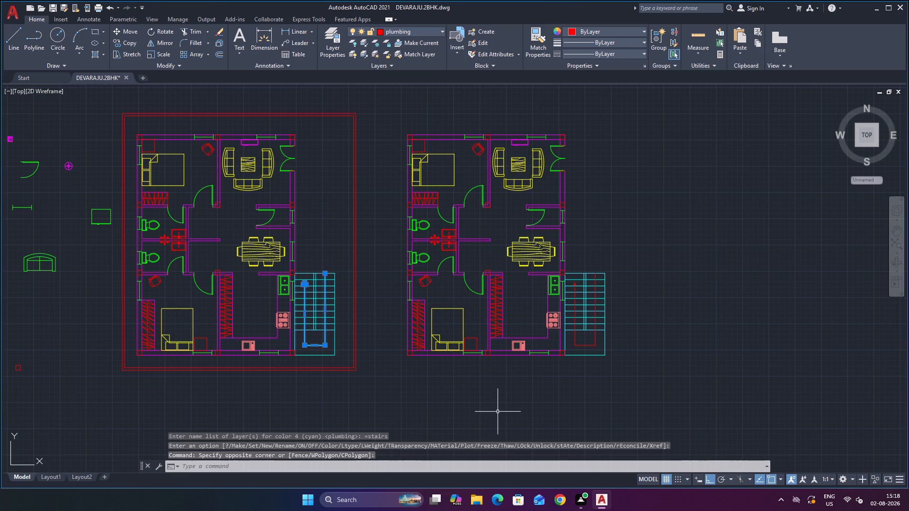
pyautogui.press('Escape')
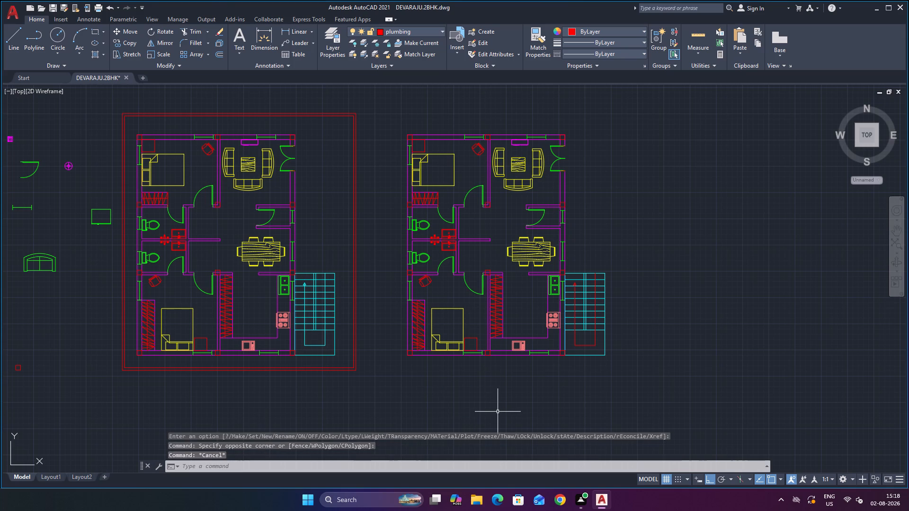
# Save the drawing.
pyautogui.hotkey('ctrl', 's')
pyautogui.hotkey('ctrl', 's')
pyautogui.hotkey('ctrl', 's')
pyautogui.hotkey('ctrl', 's')
pyautogui.hotkey('ctrl', 's')
pyautogui.hotkey('ctrl', 's')
pyautogui.hotkey('ctrl', 's')
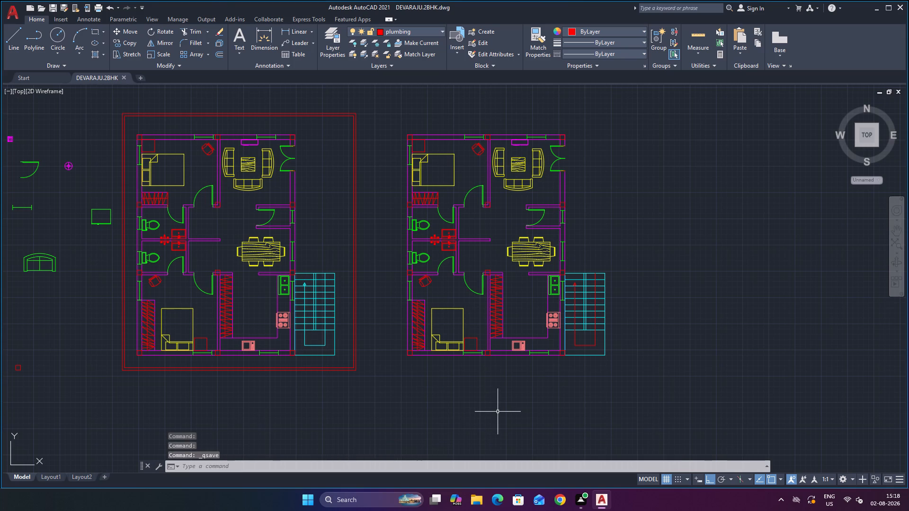
# Examine the middle plan copy's hall, dining area, bedrooms and stairs against the labelled plan and the other unlabelled copy.
pyautogui.scroll(2, 237, 143)
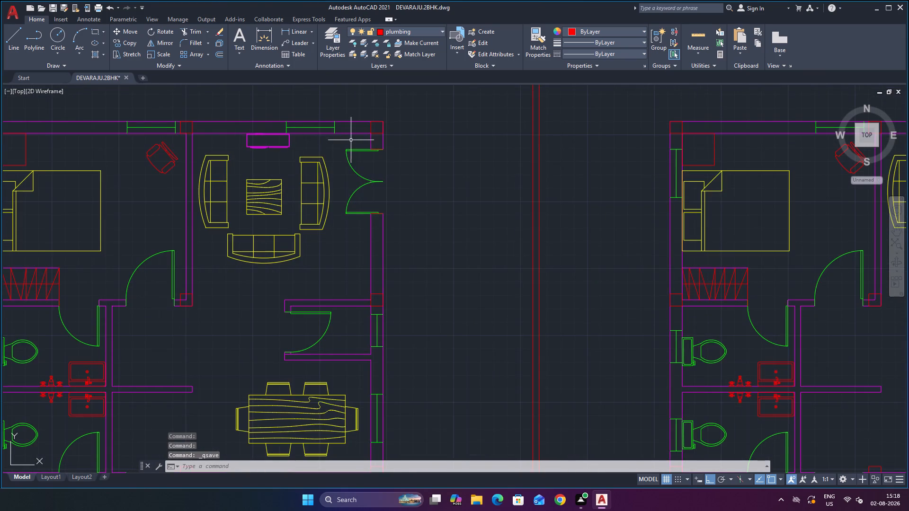
pyautogui.scroll(2, 365, 136)
pyautogui.scroll(-3, 409, 136)
pyautogui.scroll(2, 419, 151)
pyautogui.scroll(-2, 423, 152)
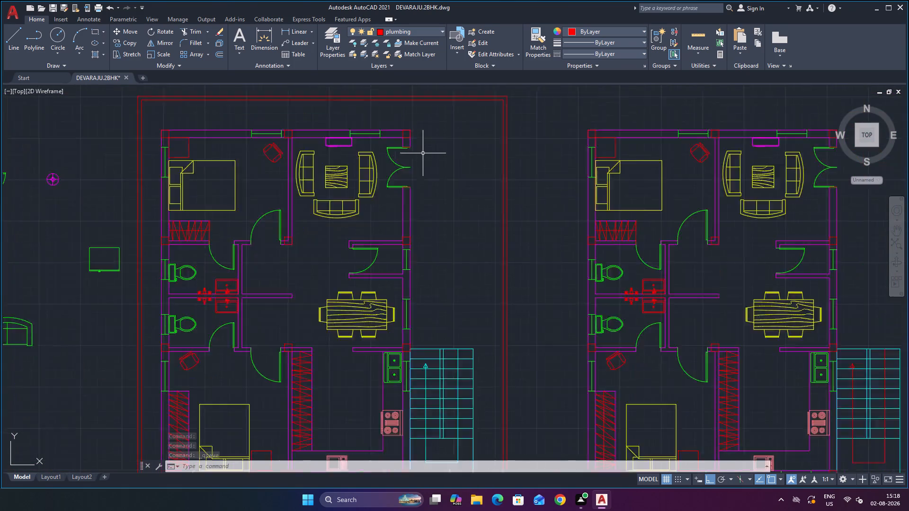
pyautogui.scroll(-2, 423, 153)
pyautogui.scroll(4, 453, 207)
pyautogui.scroll(-4, 440, 206)
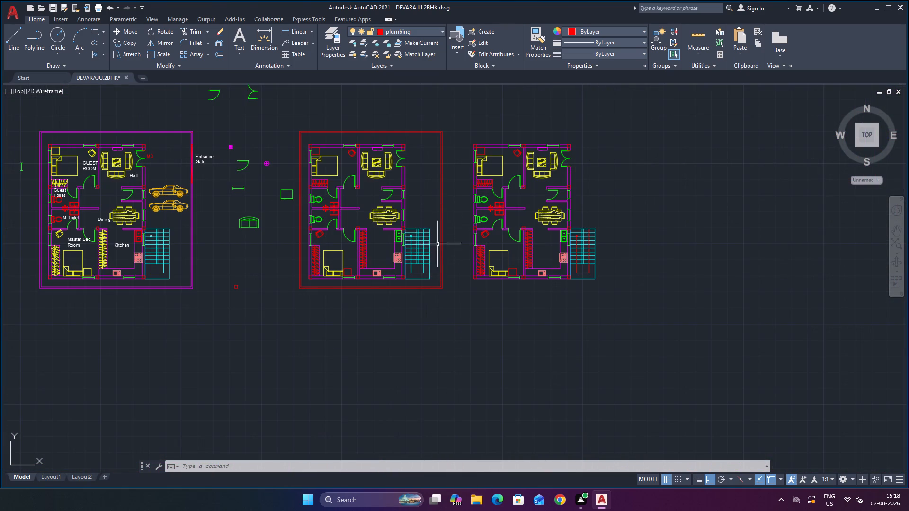
pyautogui.scroll(2, 419, 239)
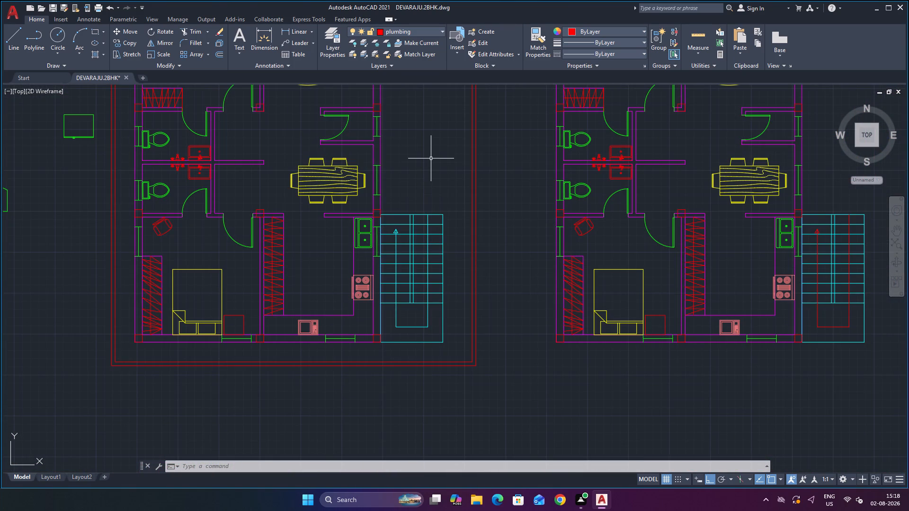
pyautogui.scroll(-1, 310, 185)
pyautogui.scroll(-2, 268, 112)
pyautogui.scroll(3, 272, 103)
pyautogui.scroll(-3, 281, 102)
pyautogui.scroll(3, 275, 103)
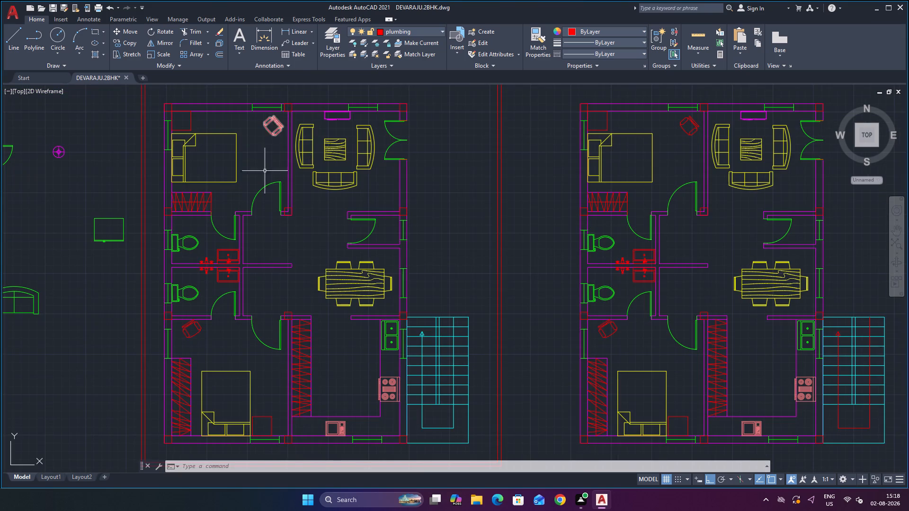
pyautogui.scroll(-1, 320, 162)
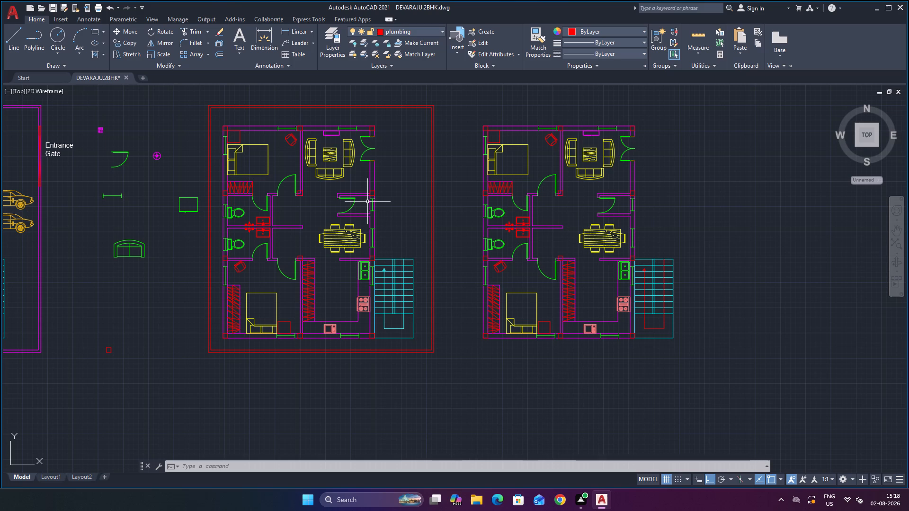
pyautogui.scroll(-2, 429, 181)
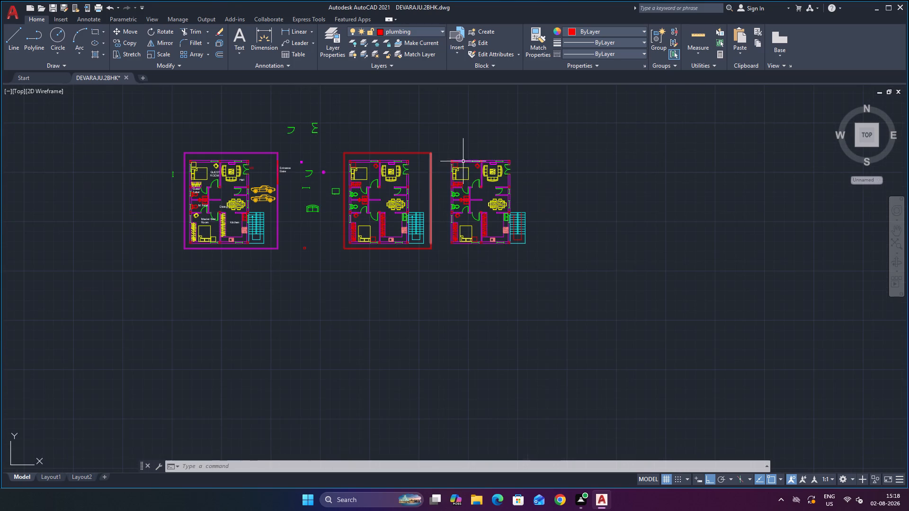
pyautogui.scroll(2, 453, 150)
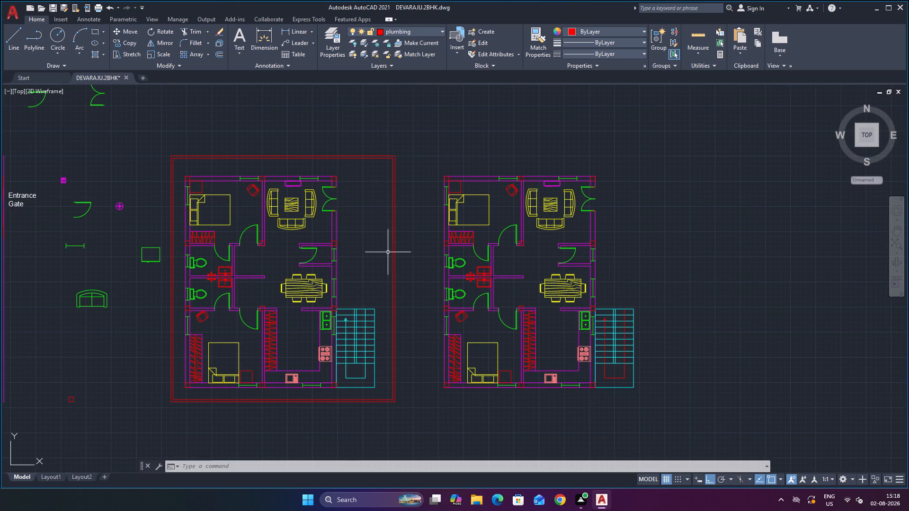
pyautogui.scroll(-2, 388, 255)
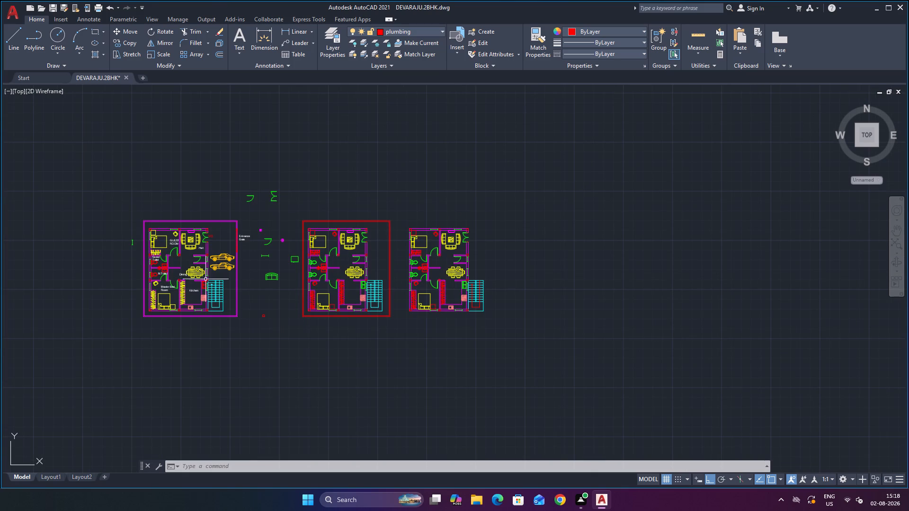
pyautogui.scroll(1, 203, 280)
pyautogui.scroll(1, 505, 276)
pyautogui.scroll(1, 450, 221)
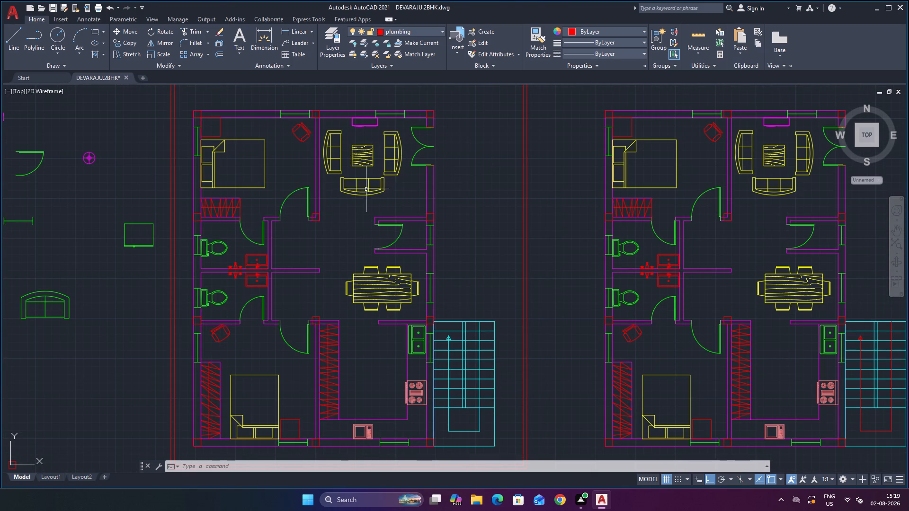
pyautogui.scroll(-1, 410, 180)
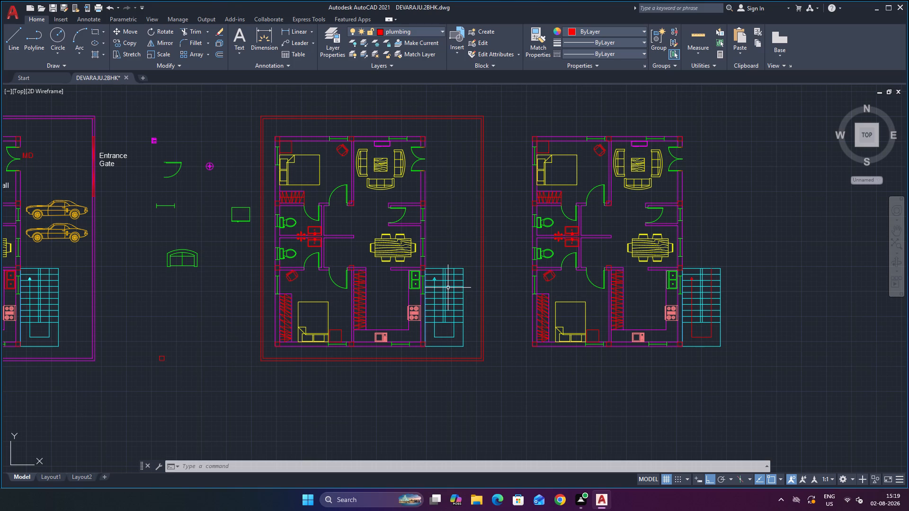
pyautogui.scroll(-1, 505, 319)
pyautogui.scroll(1, 479, 263)
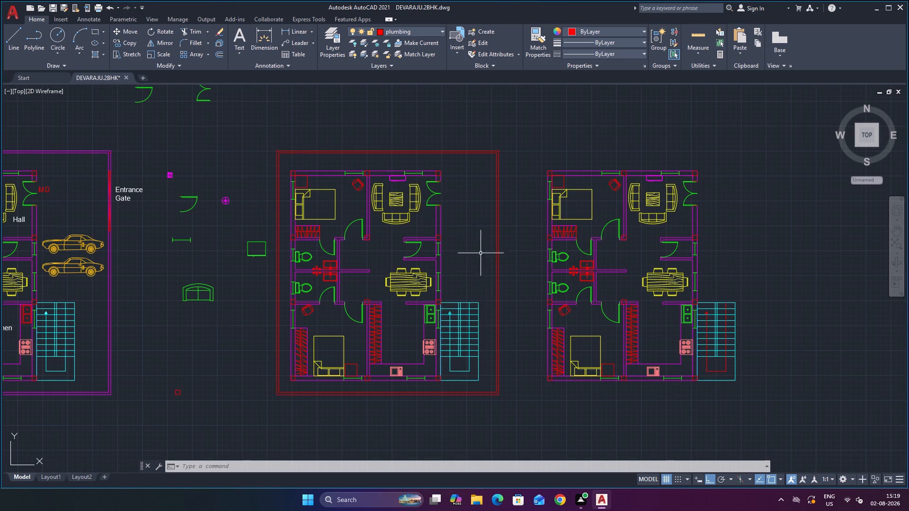
pyautogui.scroll(-1, 466, 311)
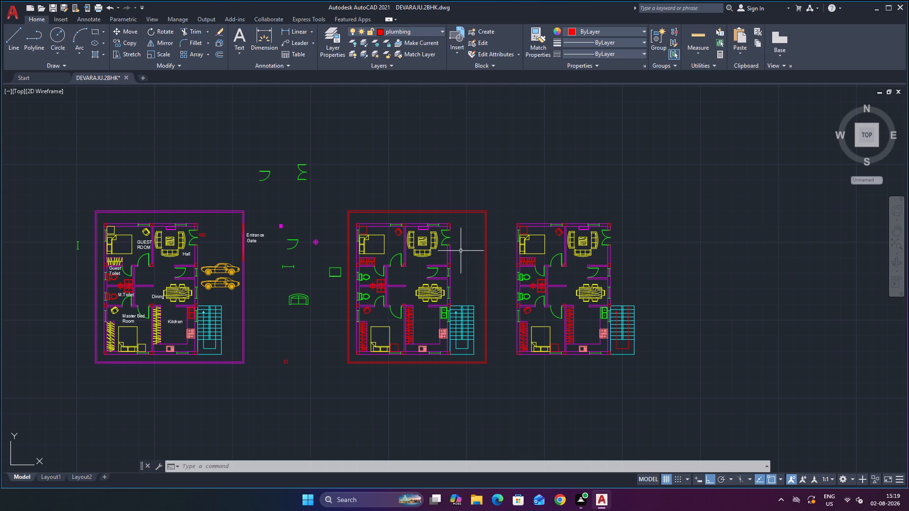
# Erase the small room between hall and dining in the middle plan copy: both partition walls, the door and the leftover wall ends.
pyautogui.scroll(1, 461, 250)
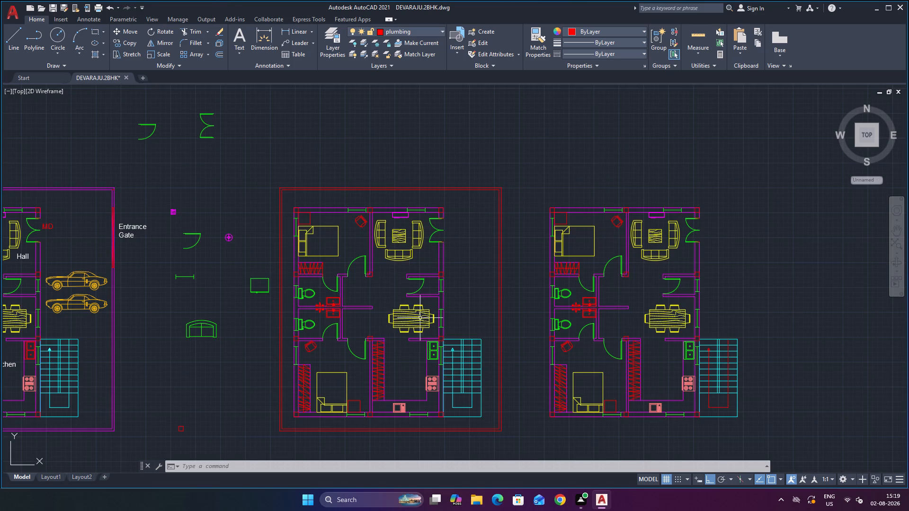
pyautogui.scroll(1, 428, 274)
pyautogui.click(435, 261)
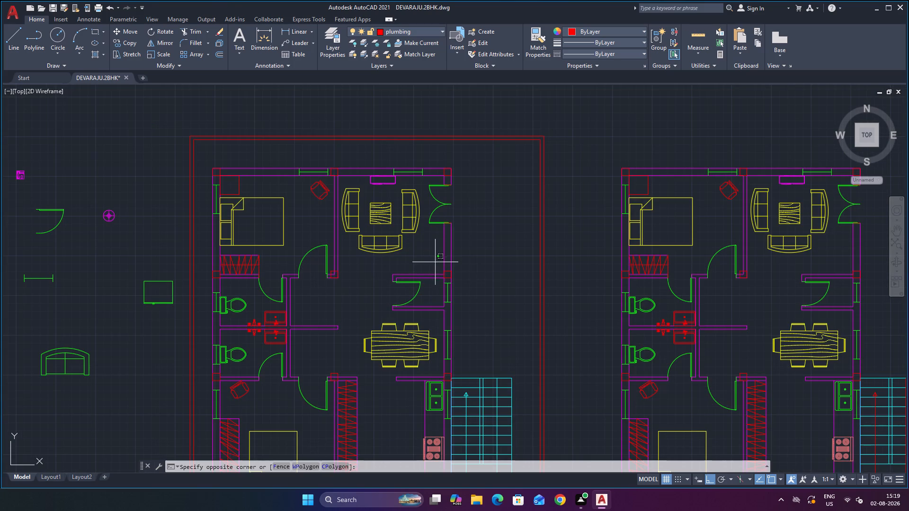
pyautogui.click(427, 316)
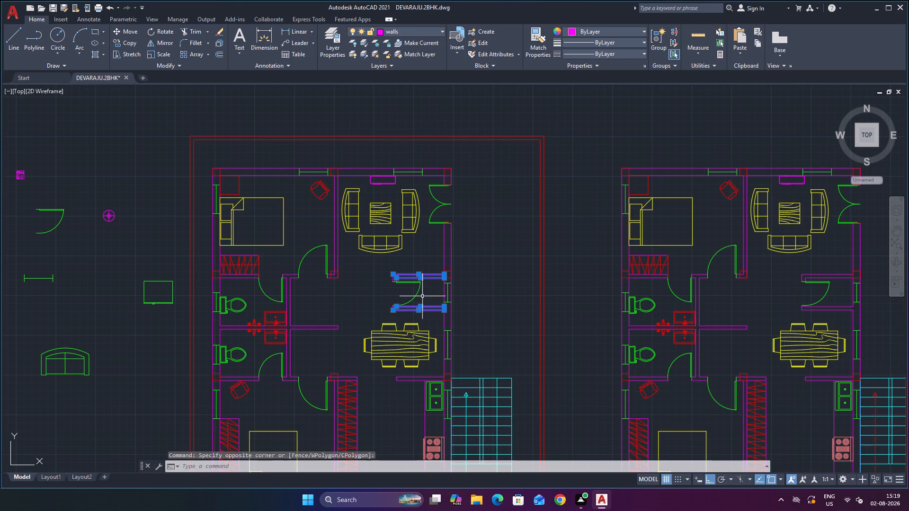
pyautogui.click(419, 291)
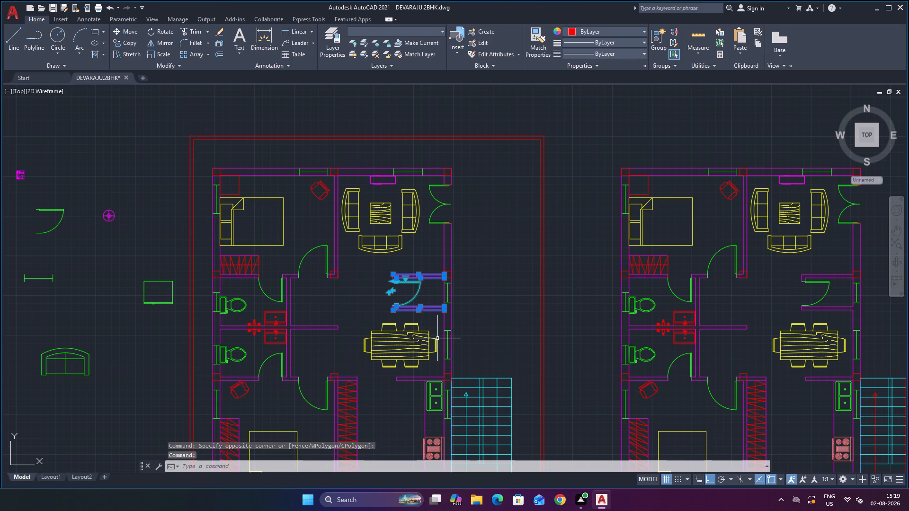
pyautogui.press('Delete')
pyautogui.click(406, 269)
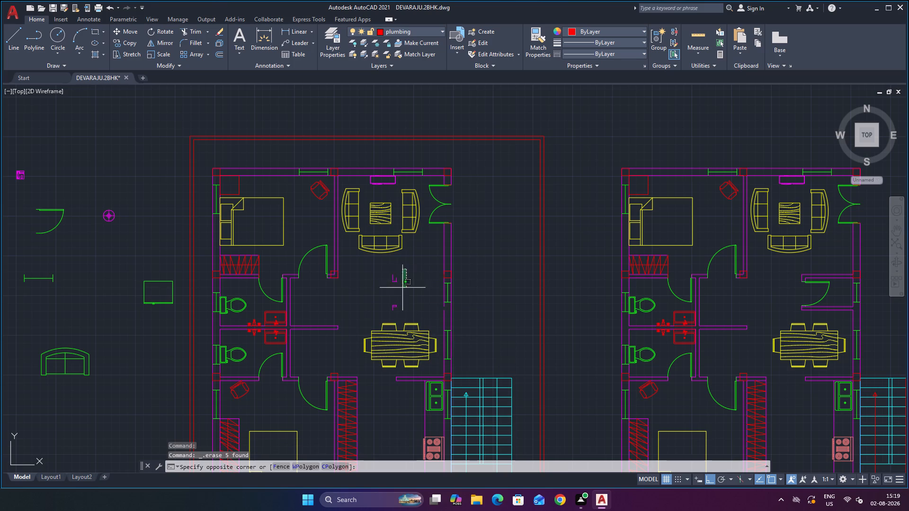
pyautogui.click(378, 311)
pyautogui.press('Delete')
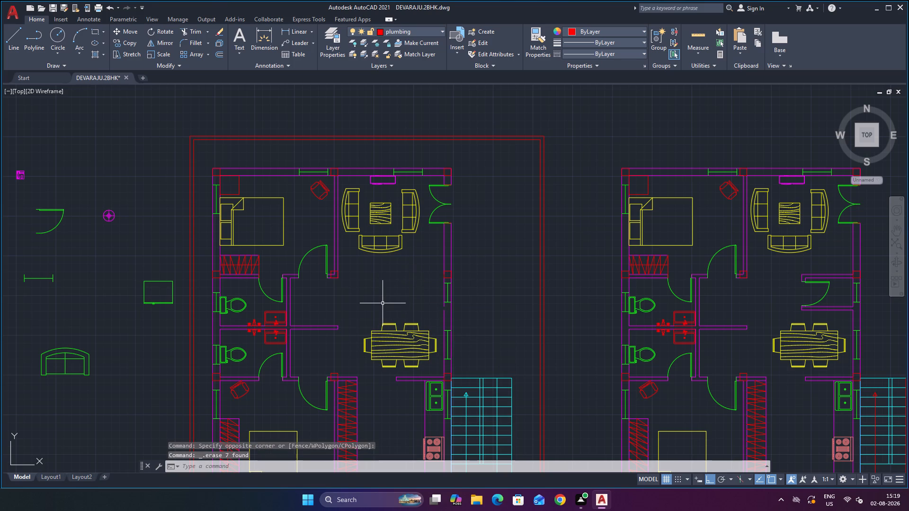
# Extend the outer wall's inner line to close the gap where the lower erased partition met it, between the two windows.
pyautogui.scroll(-1, 443, 346)
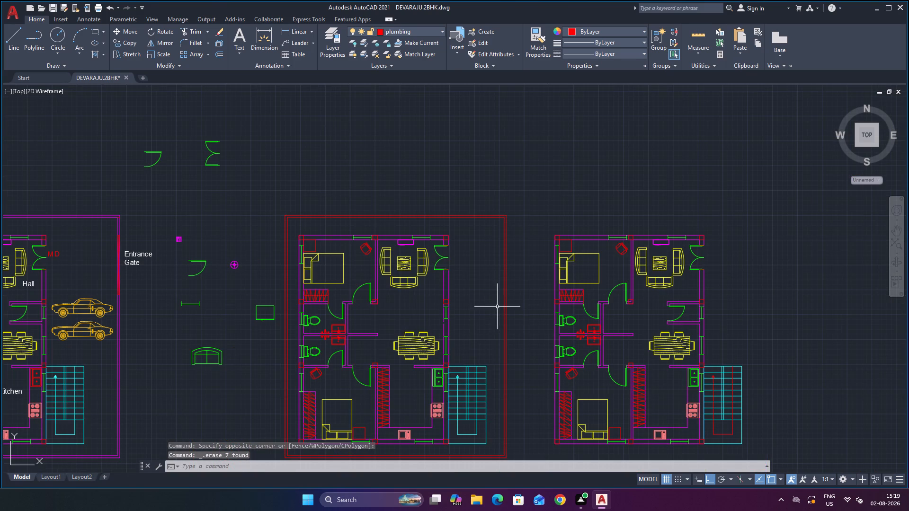
pyautogui.scroll(2, 489, 331)
pyautogui.scroll(-2, 406, 302)
pyautogui.scroll(1, 381, 281)
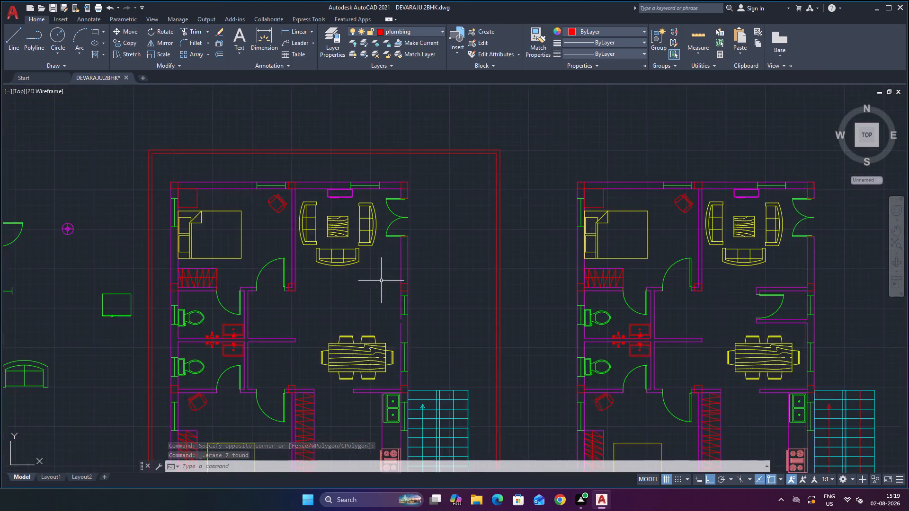
pyautogui.scroll(1, 381, 281)
pyautogui.scroll(1, 456, 318)
pyautogui.scroll(2, 397, 373)
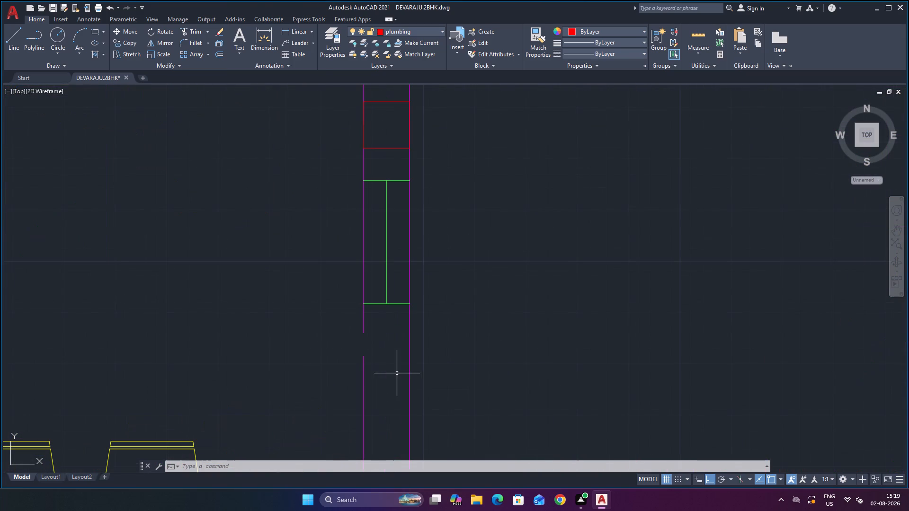
pyautogui.press('Escape')
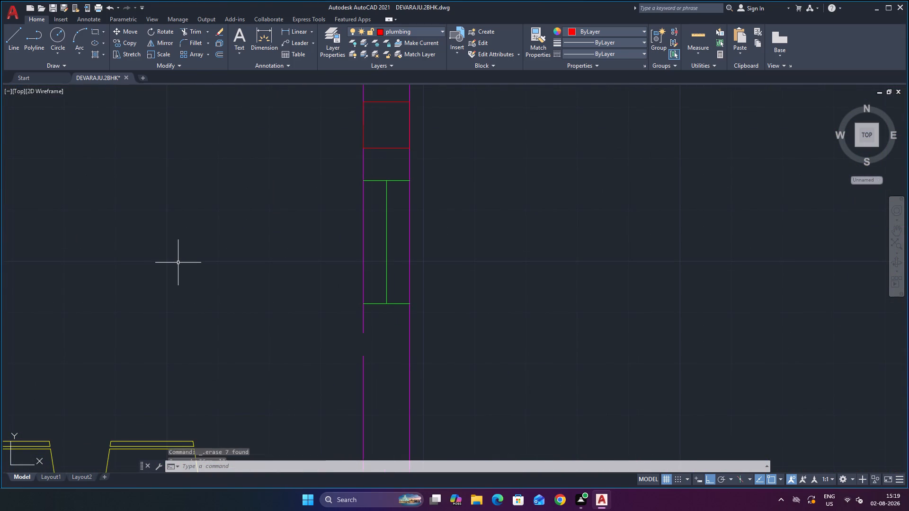
pyautogui.write('ex')
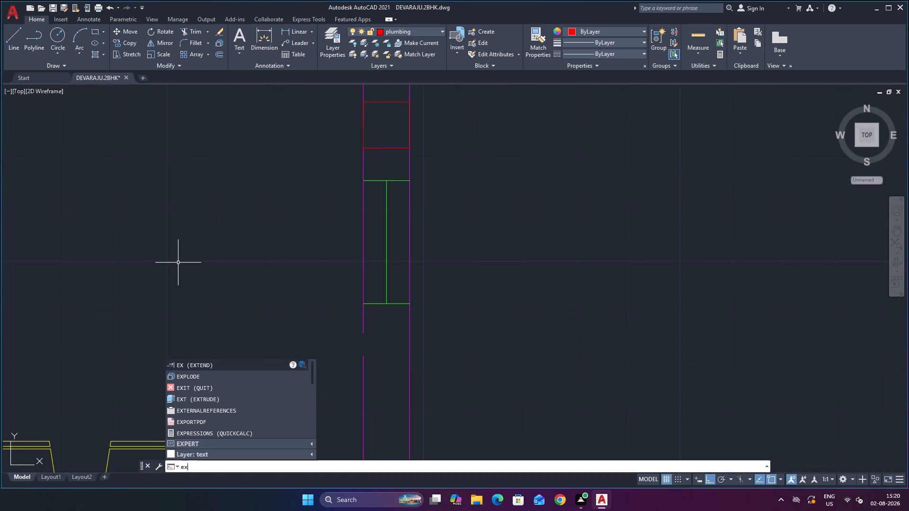
pyautogui.click(203, 365)
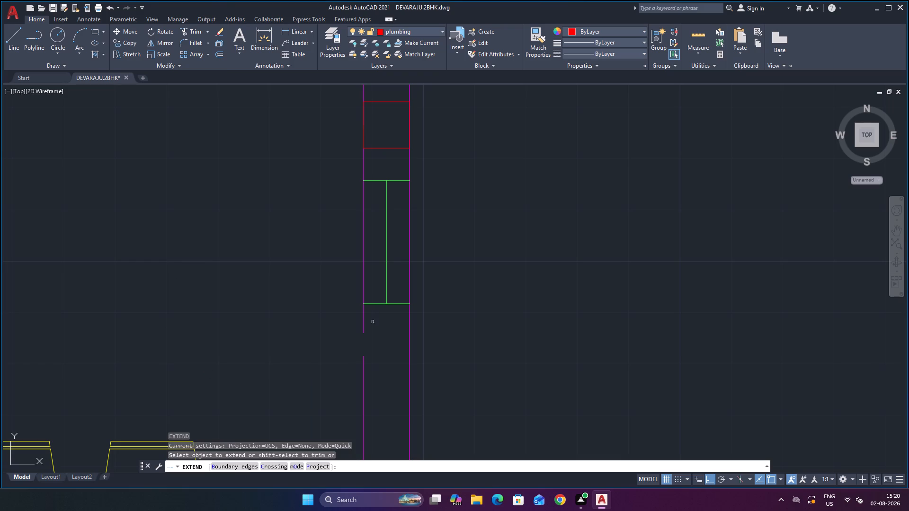
pyautogui.click(364, 369)
pyautogui.scroll(-2, 340, 222)
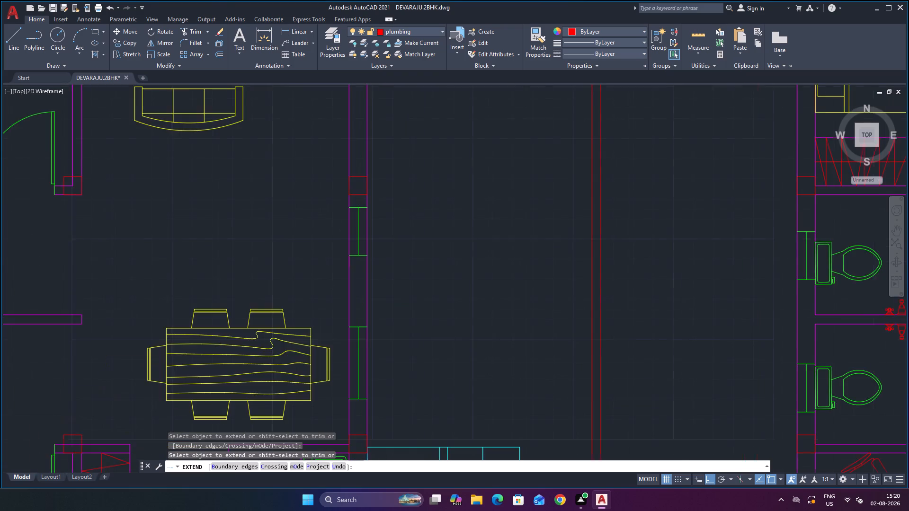
pyautogui.scroll(-3, 334, 228)
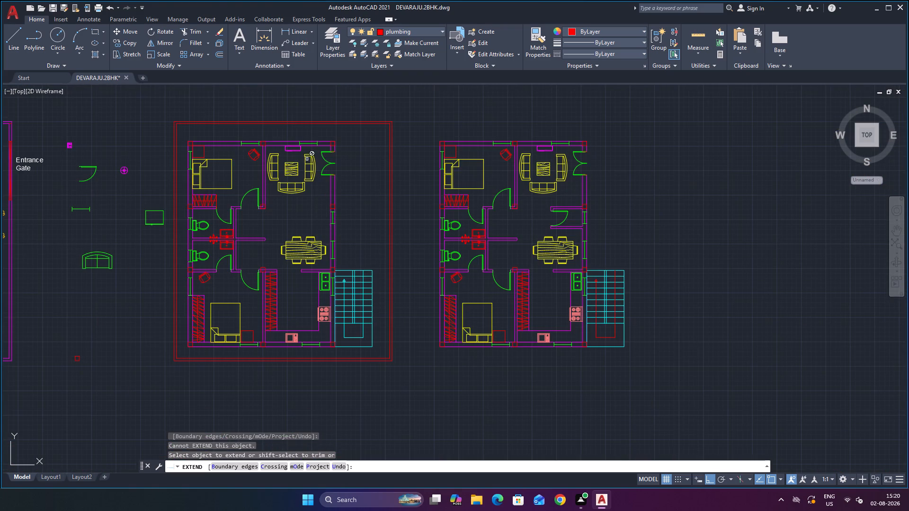
pyautogui.scroll(1, 266, 134)
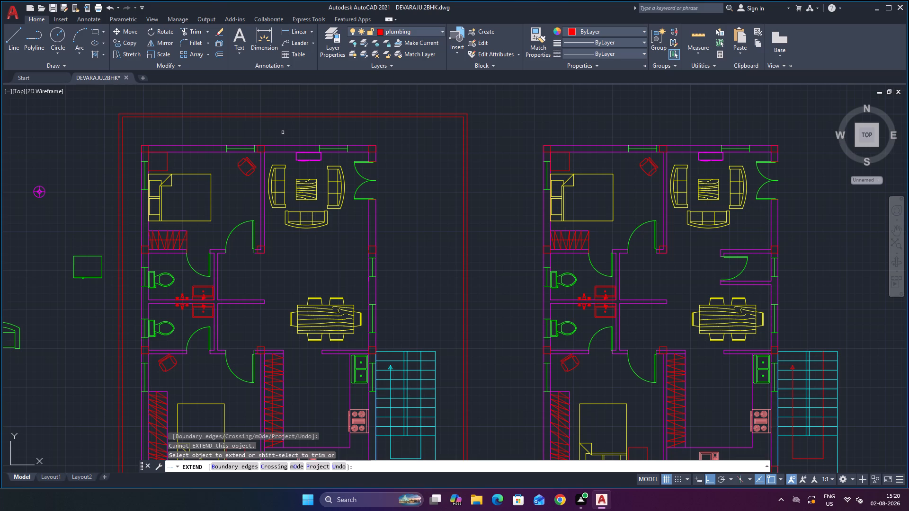
# Examine the middle plan copy from hall to kitchen against the other unlabelled copy.
pyautogui.press('Escape')
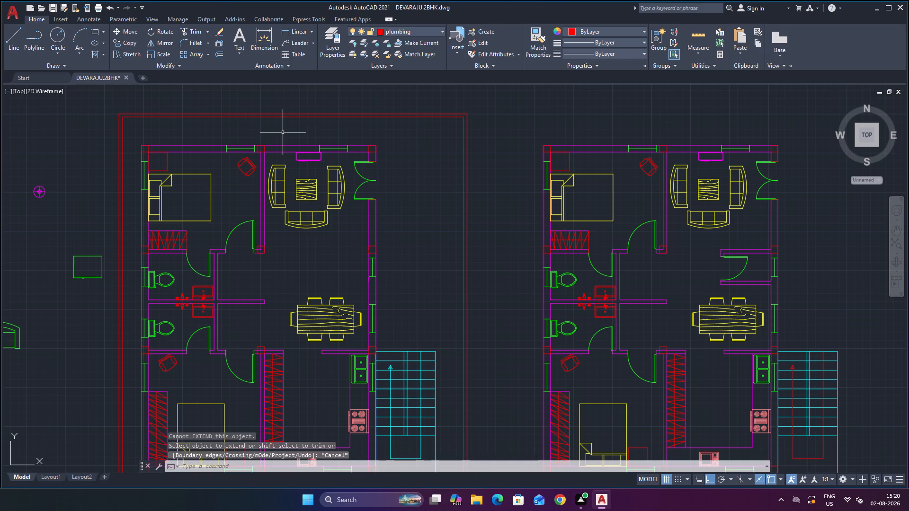
pyautogui.scroll(3, 390, 237)
pyautogui.scroll(-3, 323, 277)
pyautogui.scroll(2, 298, 284)
pyautogui.scroll(-2, 392, 278)
pyautogui.scroll(1, 400, 291)
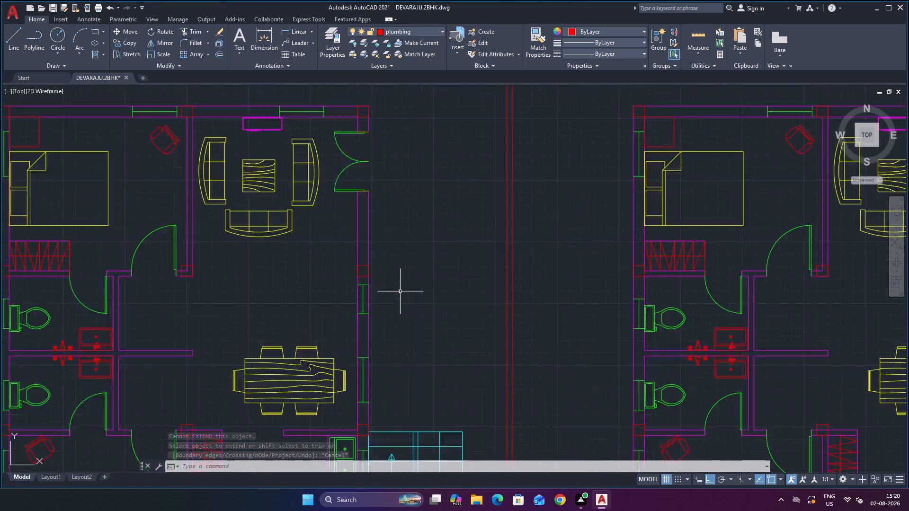
pyautogui.scroll(2, 400, 291)
pyautogui.scroll(3, 304, 261)
pyautogui.scroll(-5, 300, 259)
pyautogui.scroll(1, 298, 193)
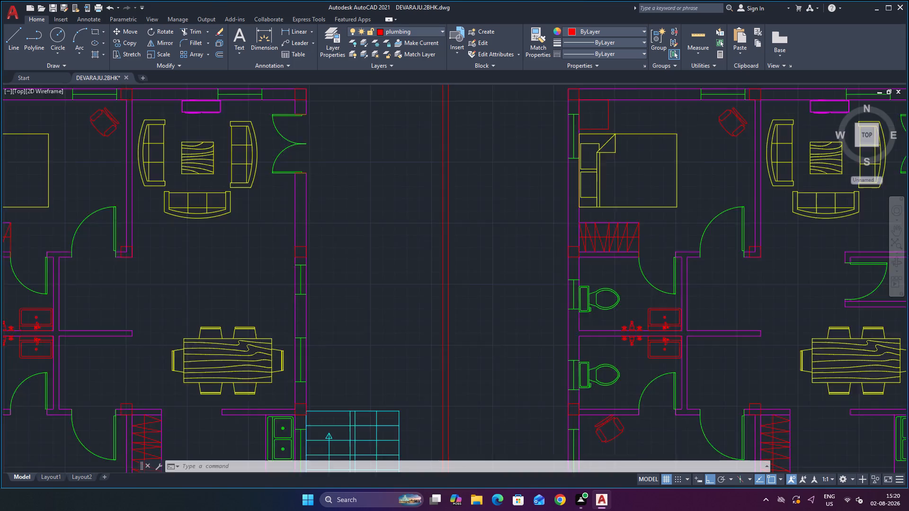
pyautogui.scroll(2, 298, 193)
pyautogui.scroll(-5, 310, 208)
pyautogui.scroll(3, 298, 159)
pyautogui.scroll(-2, 358, 218)
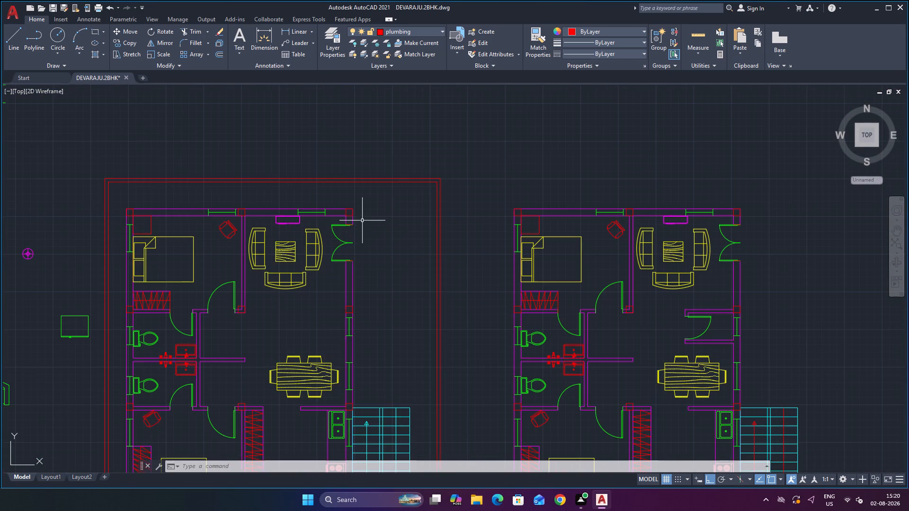
pyautogui.scroll(-1, 295, 305)
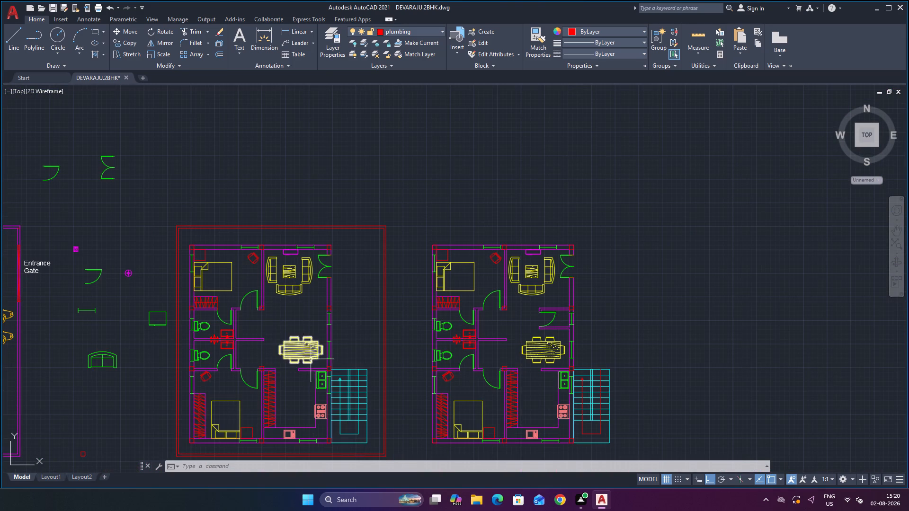
pyautogui.scroll(-2, 318, 361)
pyautogui.scroll(2, 308, 382)
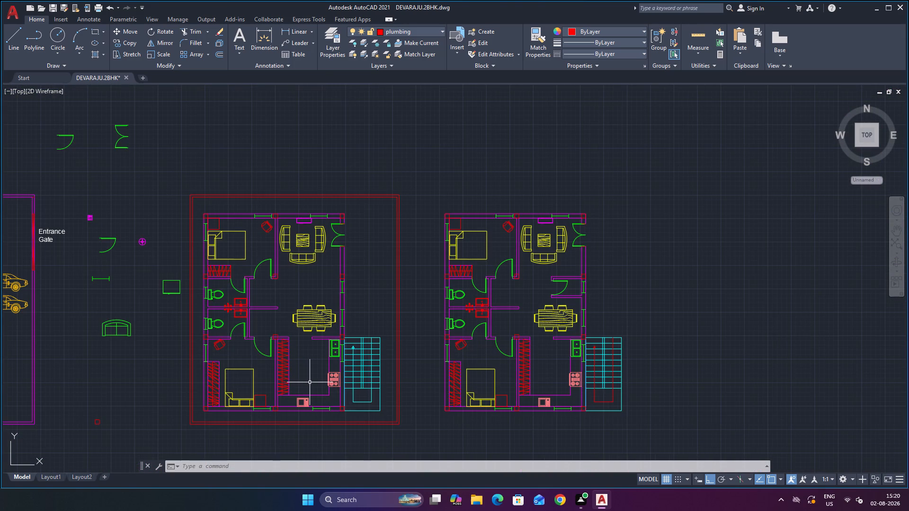
pyautogui.scroll(1, 310, 382)
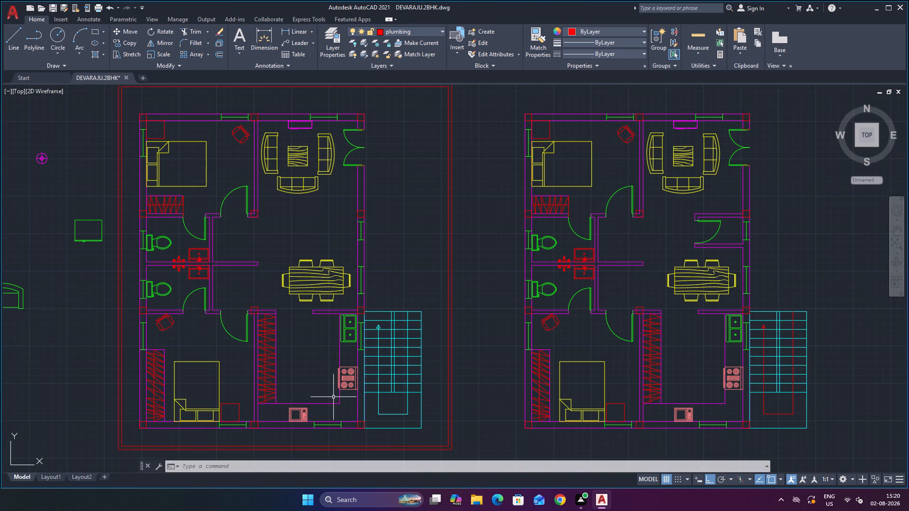
pyautogui.scroll(-3, 332, 396)
pyautogui.scroll(2, 331, 403)
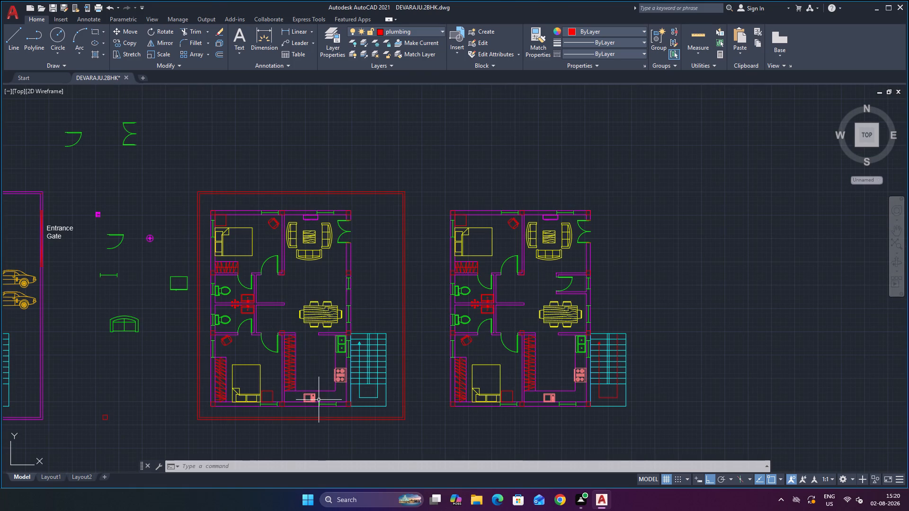
# Erase the kitchen fittings in the middle plan copy: the stove, the appliance near the window, the double sink and both counter lines.
pyautogui.scroll(2, 319, 399)
pyautogui.click(305, 396)
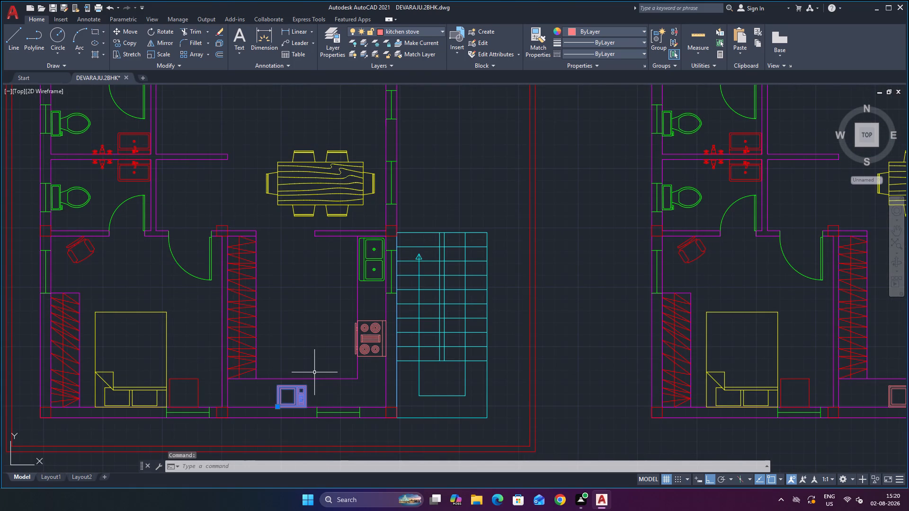
pyautogui.press('Delete')
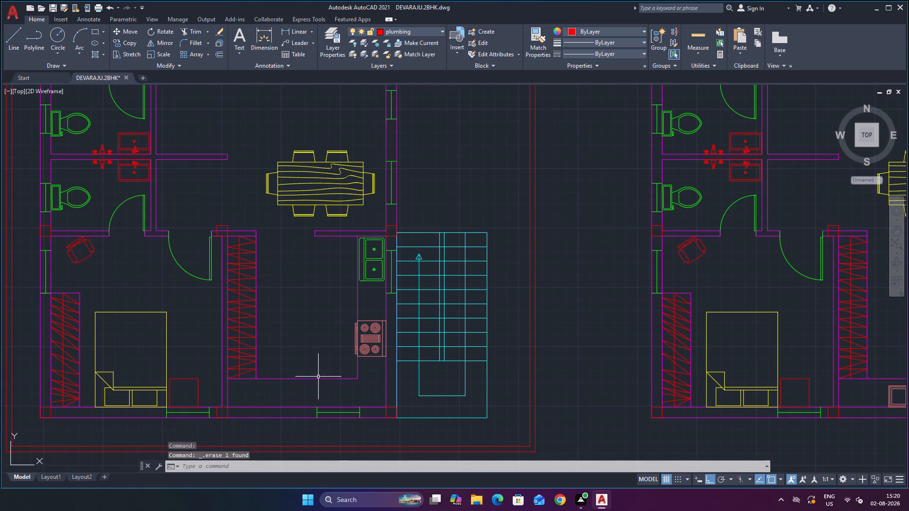
pyautogui.click(321, 378)
pyautogui.press('Delete')
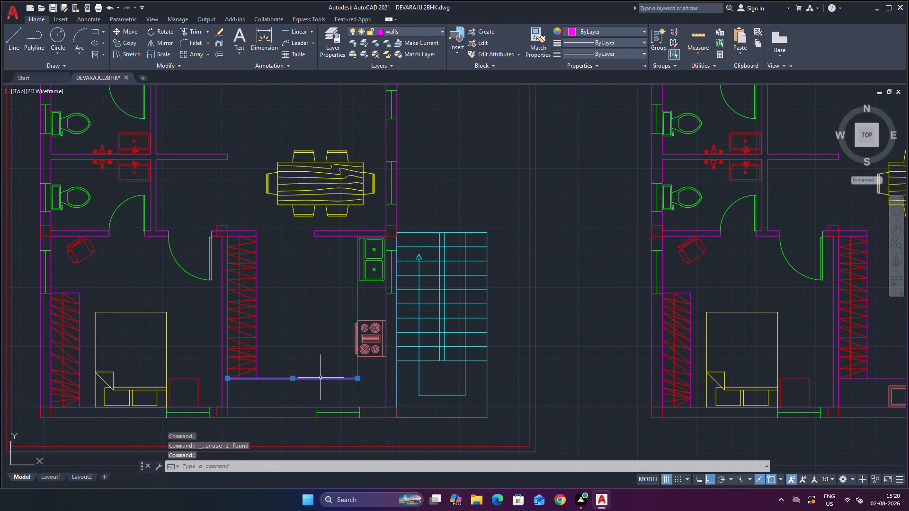
pyautogui.click(368, 341)
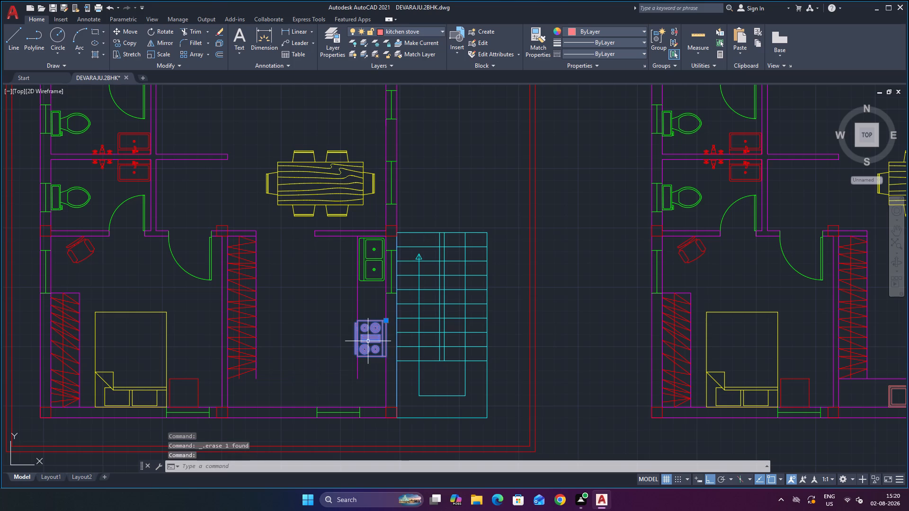
pyautogui.press('Delete')
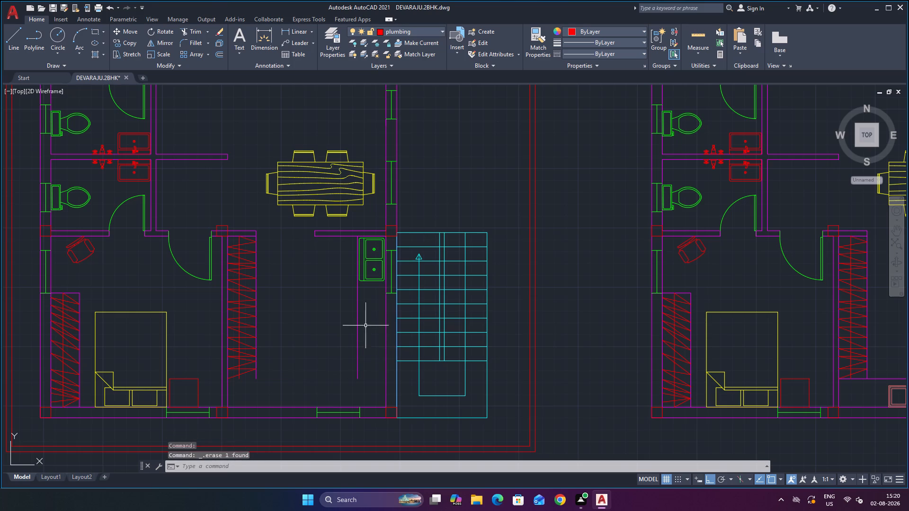
pyautogui.click(357, 309)
pyautogui.press('Delete')
pyautogui.click(367, 261)
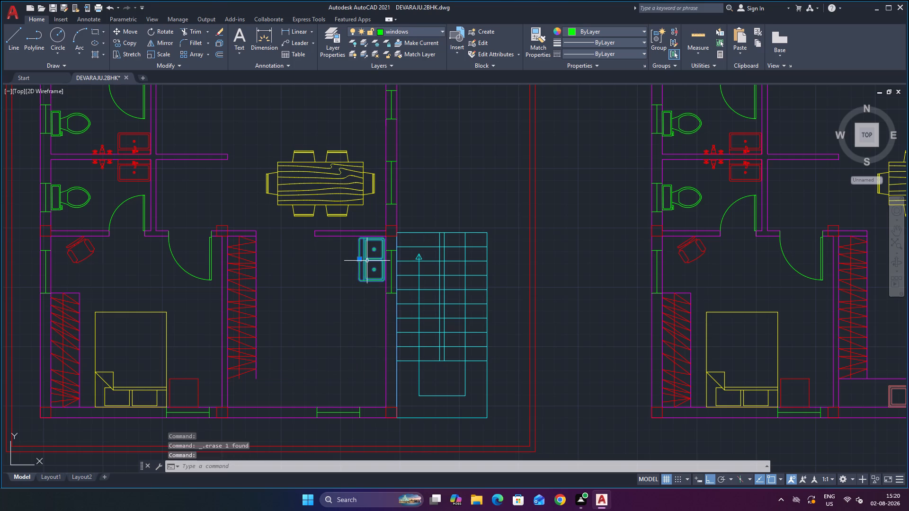
pyautogui.press('Delete')
# Erase the short partition wall between dining and kitchen in the middle plan copy, including its end line.
pyautogui.click(363, 223)
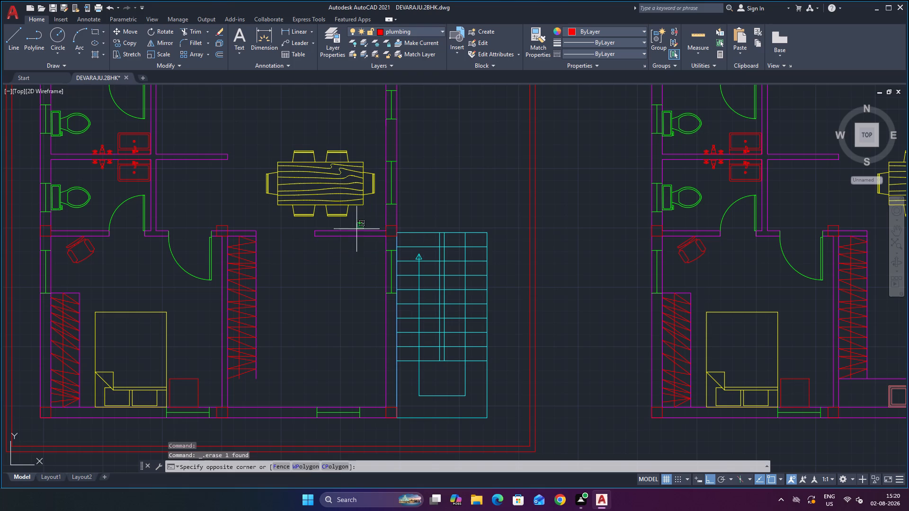
pyautogui.click(345, 250)
pyautogui.press('Delete')
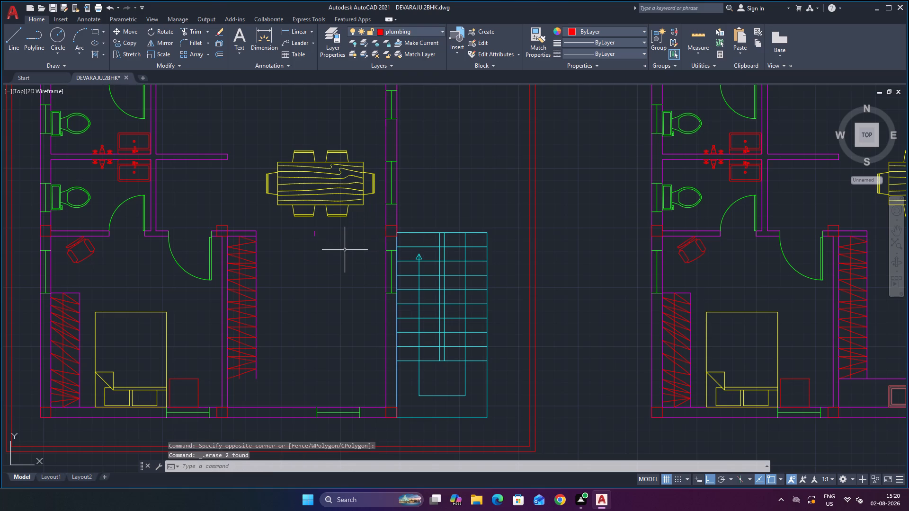
pyautogui.click(339, 231)
pyautogui.click(295, 237)
pyautogui.press('Delete')
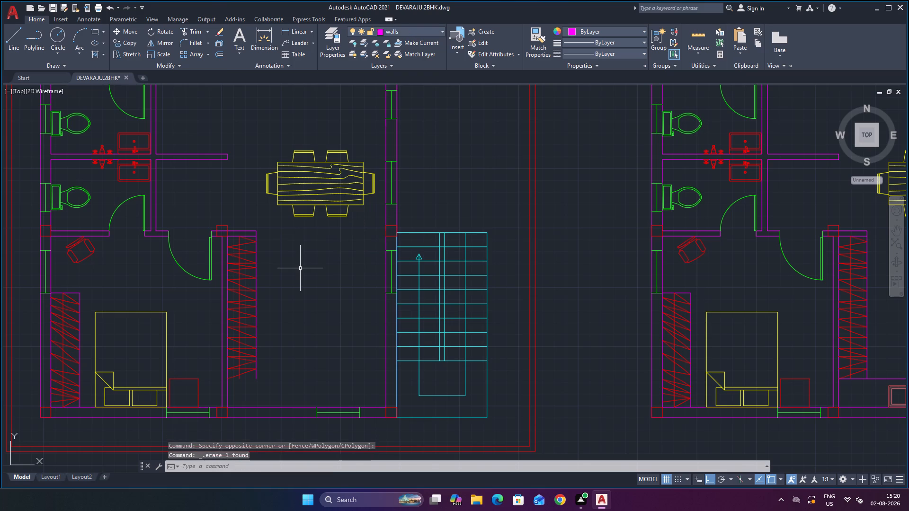
# Erase the dining table with its chairs from the middle plan copy.
pyautogui.scroll(-2, 313, 298)
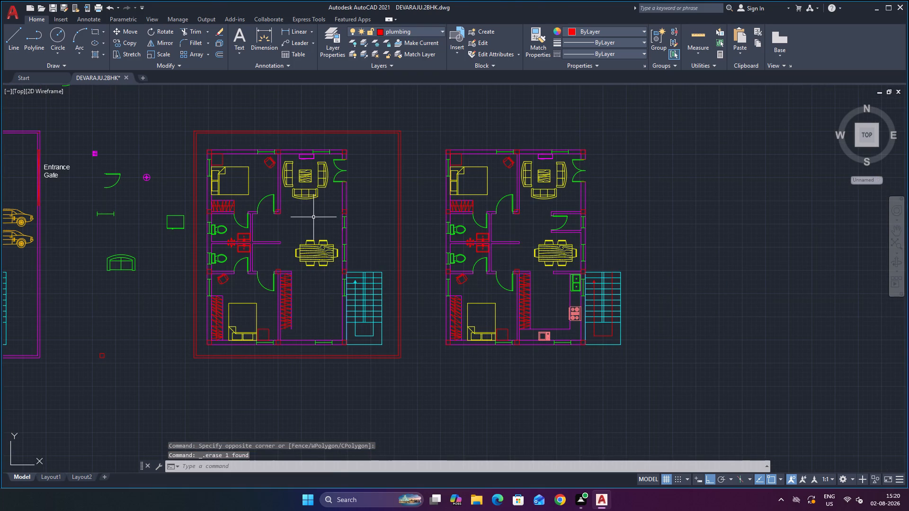
pyautogui.click(317, 220)
pyautogui.click(321, 286)
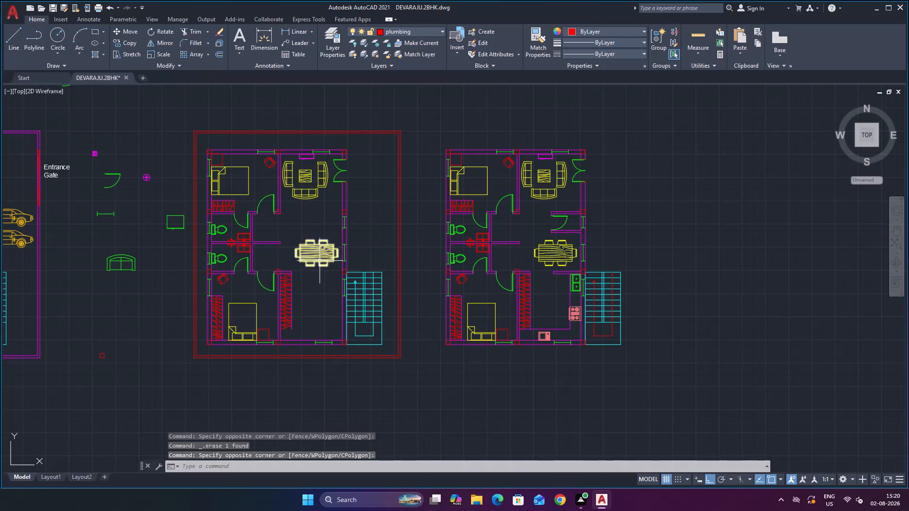
pyautogui.click(320, 260)
pyautogui.press('Delete')
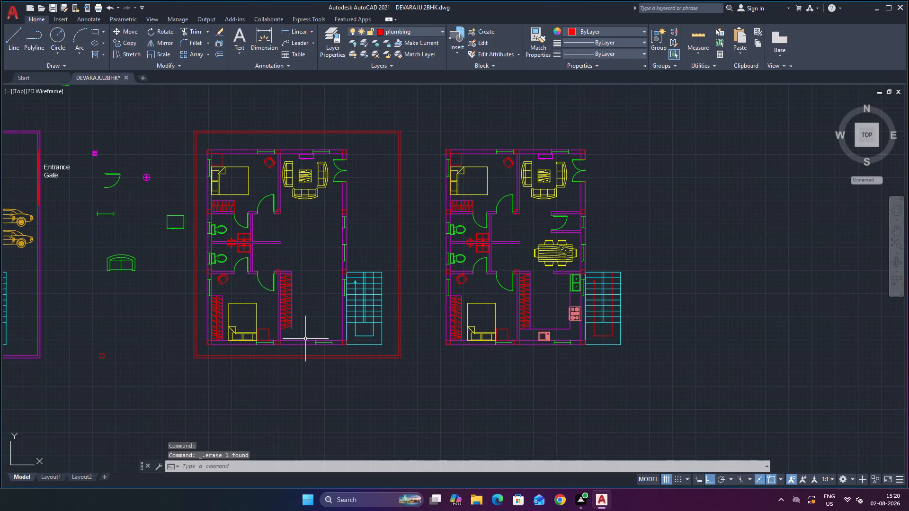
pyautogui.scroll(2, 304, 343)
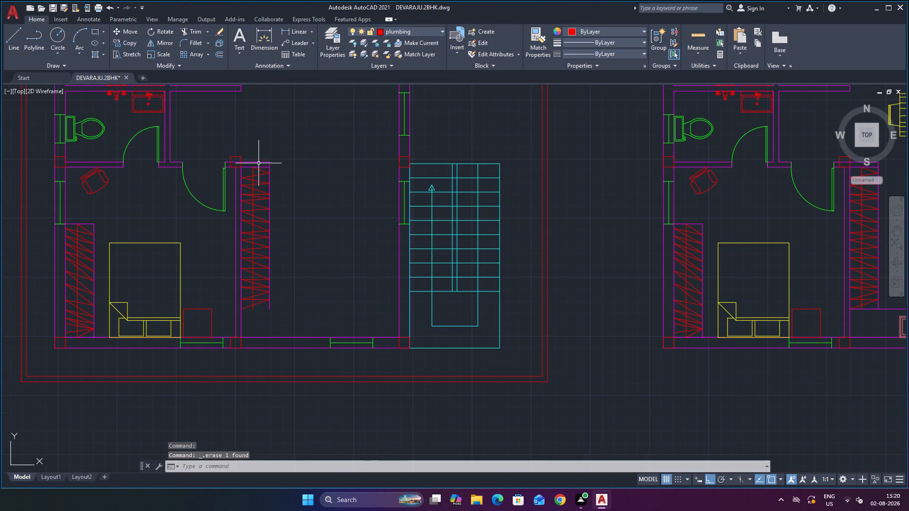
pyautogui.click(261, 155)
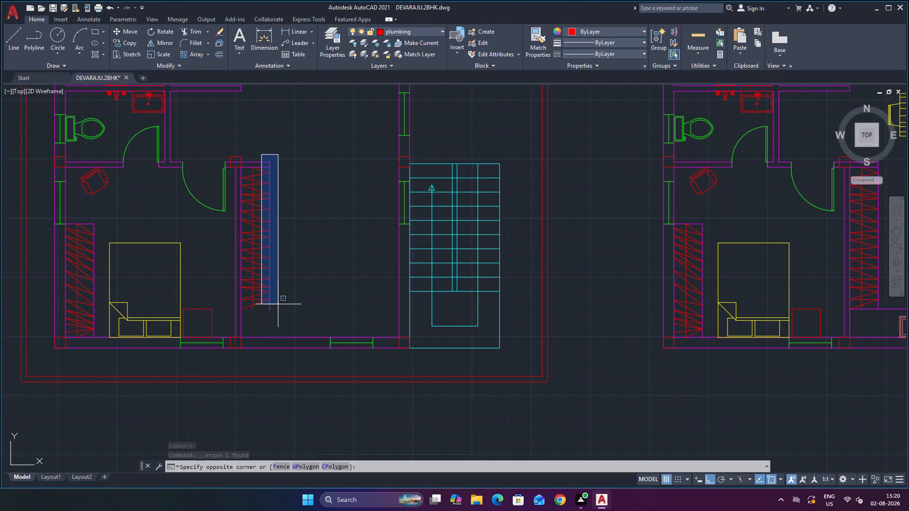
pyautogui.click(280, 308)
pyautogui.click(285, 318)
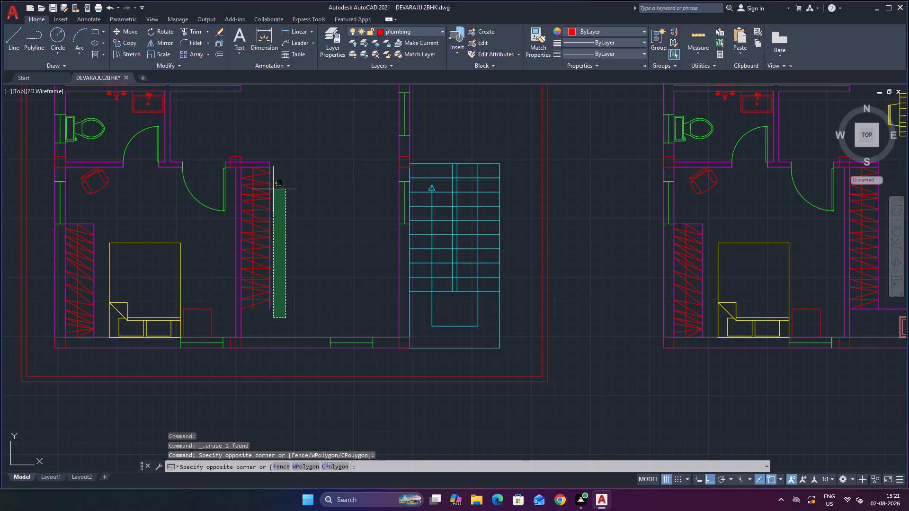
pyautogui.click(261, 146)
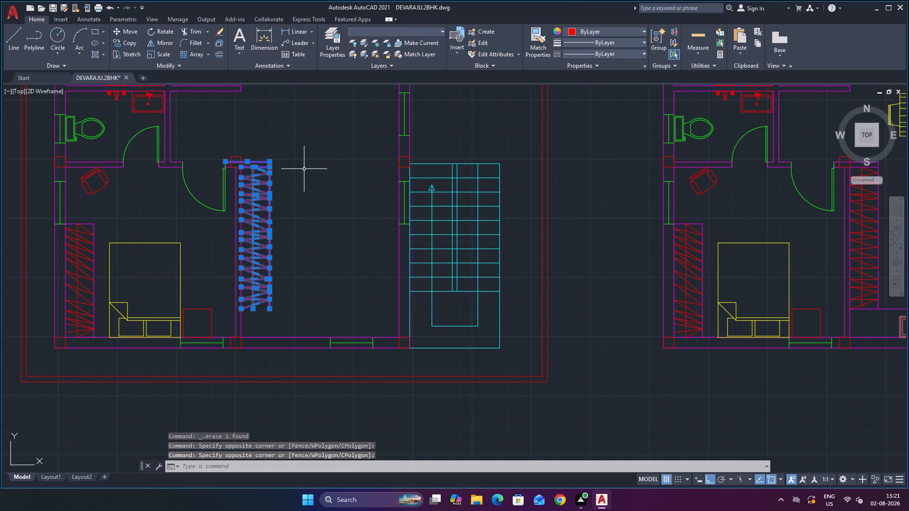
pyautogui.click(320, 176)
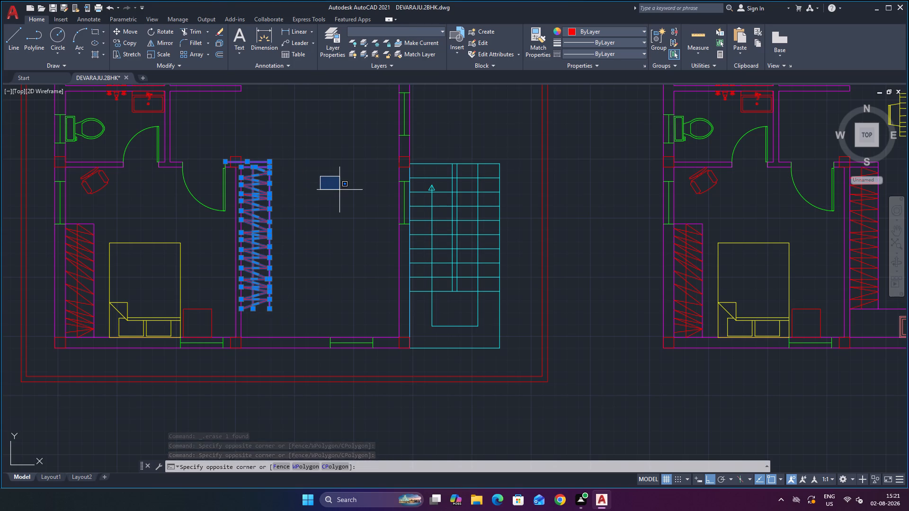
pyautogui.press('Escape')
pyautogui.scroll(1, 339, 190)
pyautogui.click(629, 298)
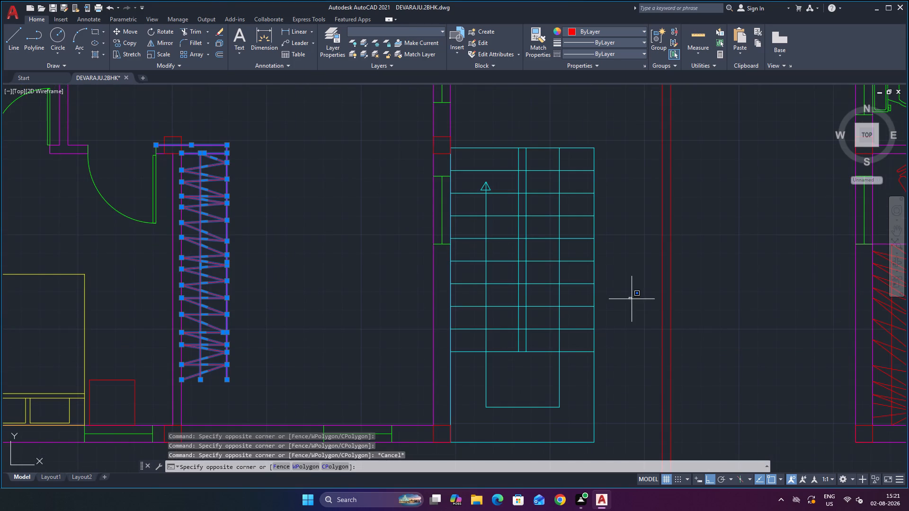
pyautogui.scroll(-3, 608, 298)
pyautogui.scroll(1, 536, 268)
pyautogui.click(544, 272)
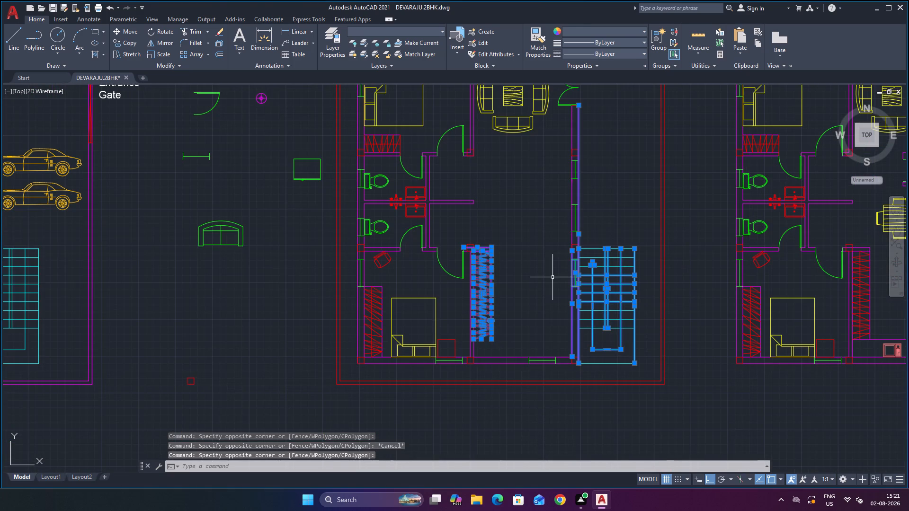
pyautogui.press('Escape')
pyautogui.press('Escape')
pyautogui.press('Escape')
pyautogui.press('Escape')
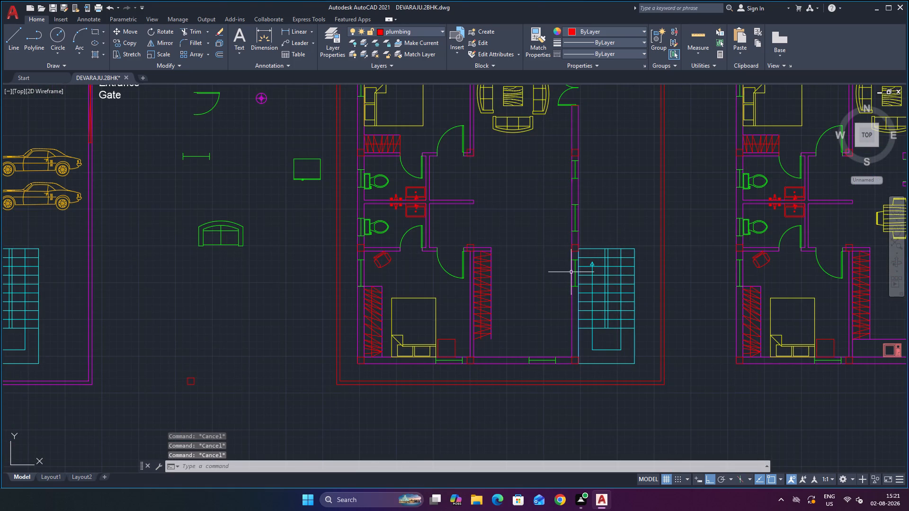
# Put the square bedside tables of both bedrooms in the middle plan copy on the furniture layer, keeping the layer's colour yellow.
pyautogui.scroll(1, 547, 242)
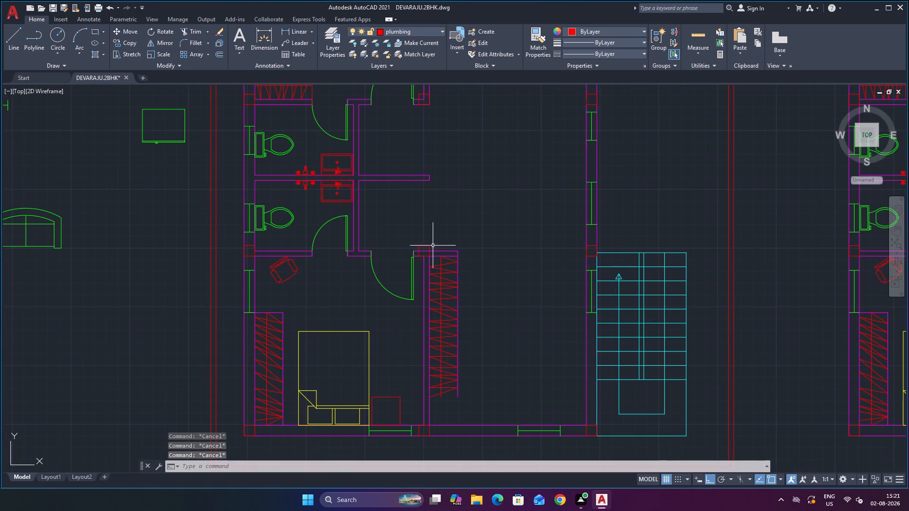
pyautogui.scroll(-1, 447, 229)
pyautogui.scroll(-1, 415, 176)
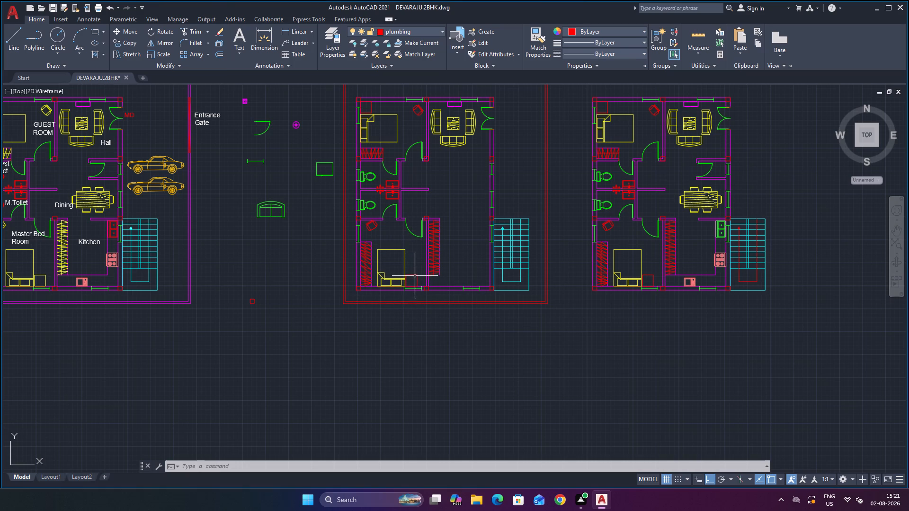
pyautogui.click(415, 276)
pyautogui.click(422, 32)
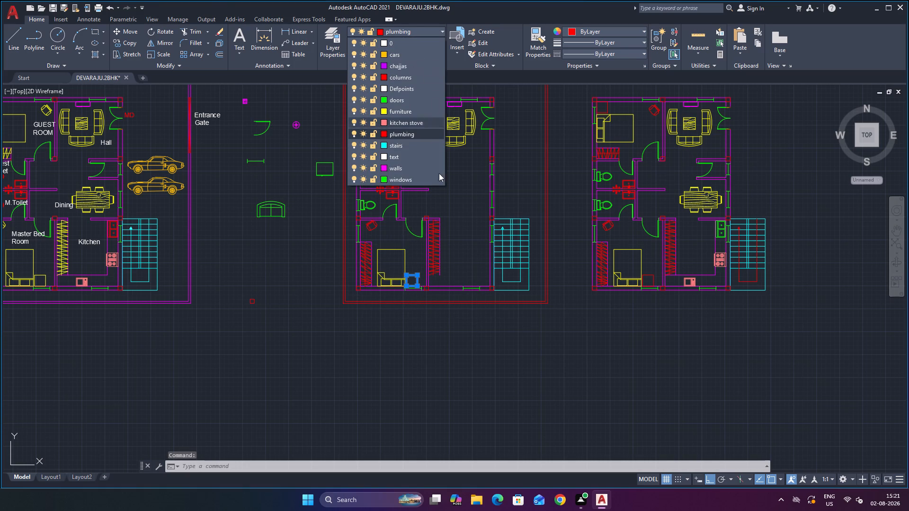
pyautogui.click(383, 109)
pyautogui.click(453, 320)
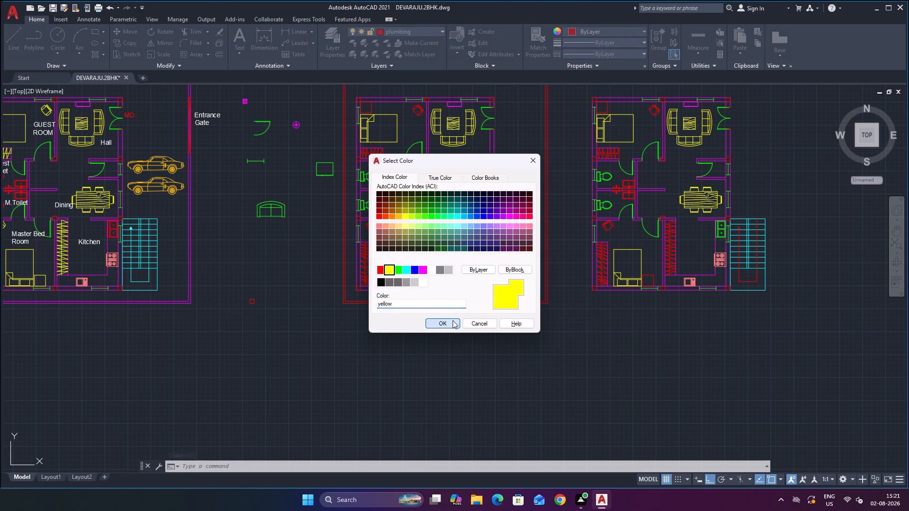
pyautogui.click(371, 107)
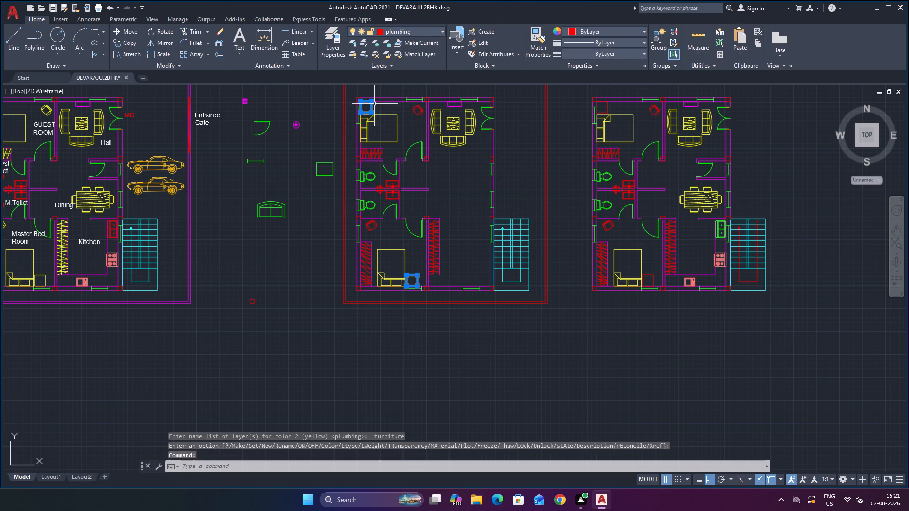
pyautogui.click(409, 35)
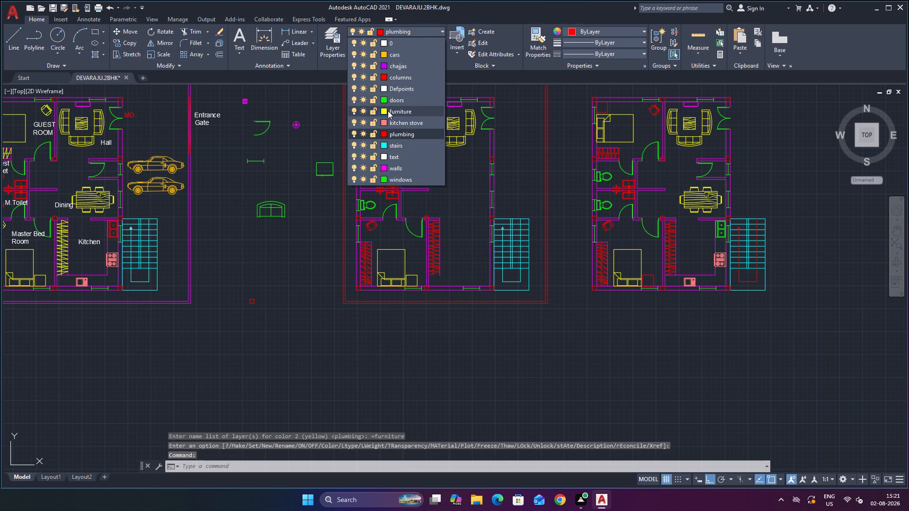
pyautogui.click(386, 110)
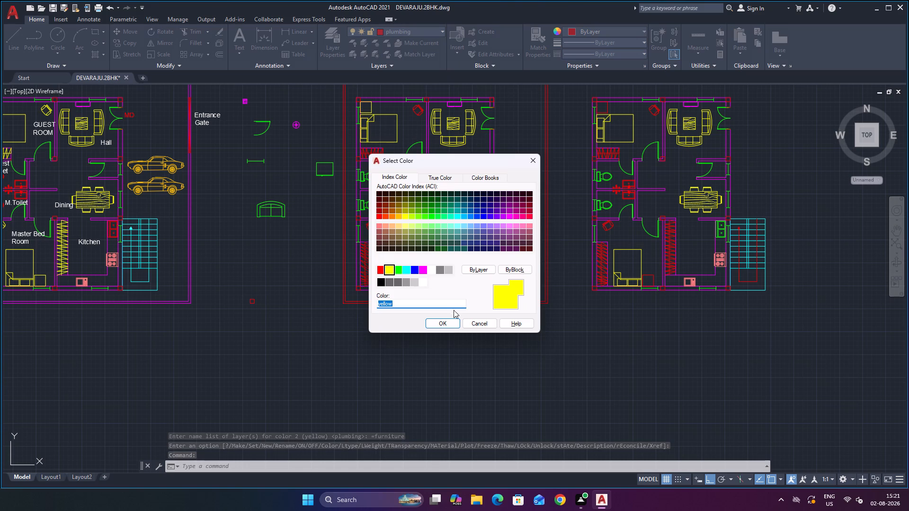
pyautogui.click(446, 319)
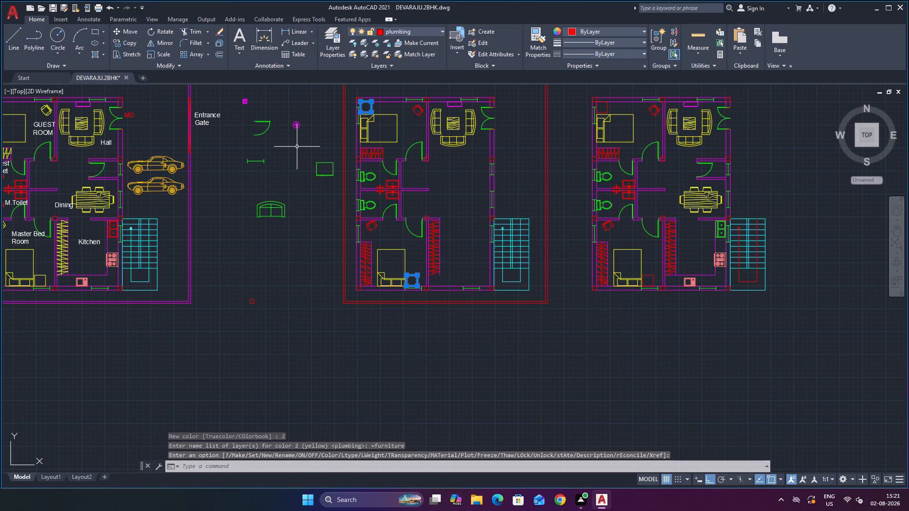
pyautogui.press('Escape')
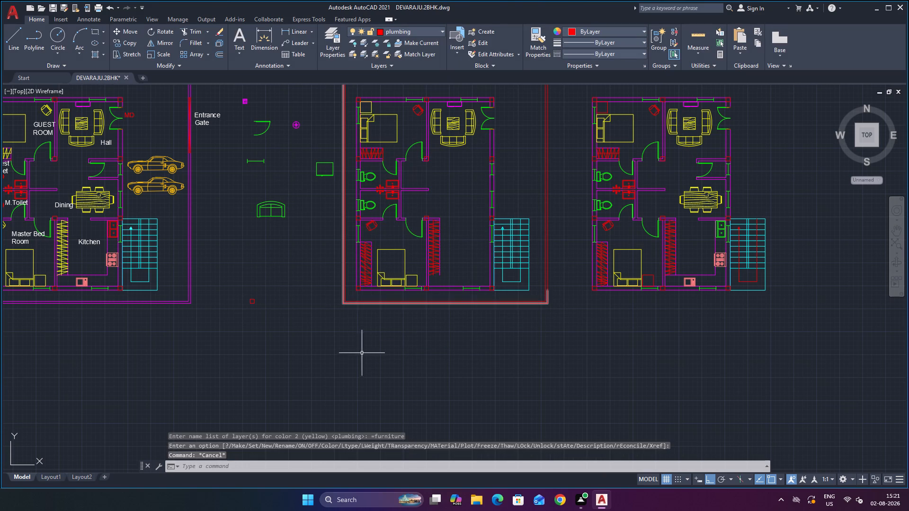
# Save the drawing.
pyautogui.click(369, 358)
pyautogui.hotkey('ctrl', 's')
pyautogui.hotkey('ctrl', 's')
pyautogui.hotkey('ctrl', 's')
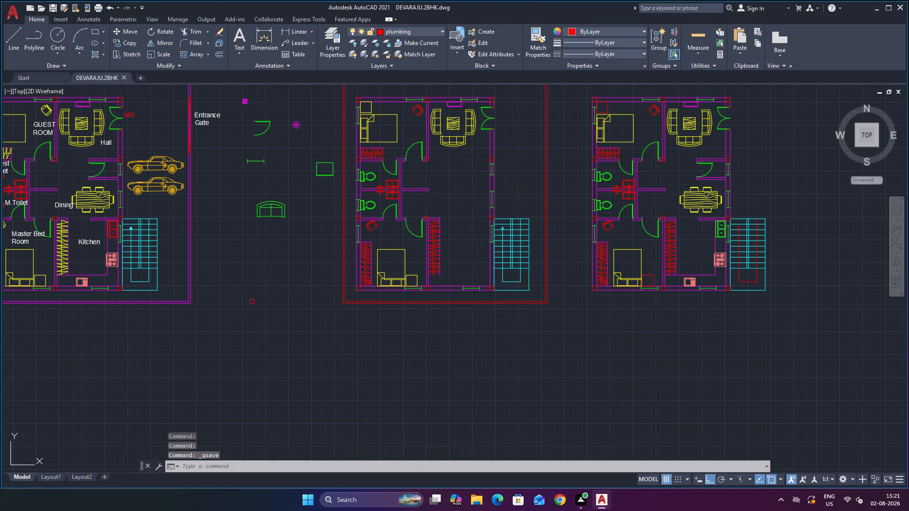
pyautogui.hotkey('ctrl', 's')
# Examine the labelled plan and the two unlabelled copies side by side, comparing their room layouts and furniture.
pyautogui.scroll(-1, 464, 227)
pyautogui.scroll(1, 513, 161)
pyautogui.scroll(-2, 510, 162)
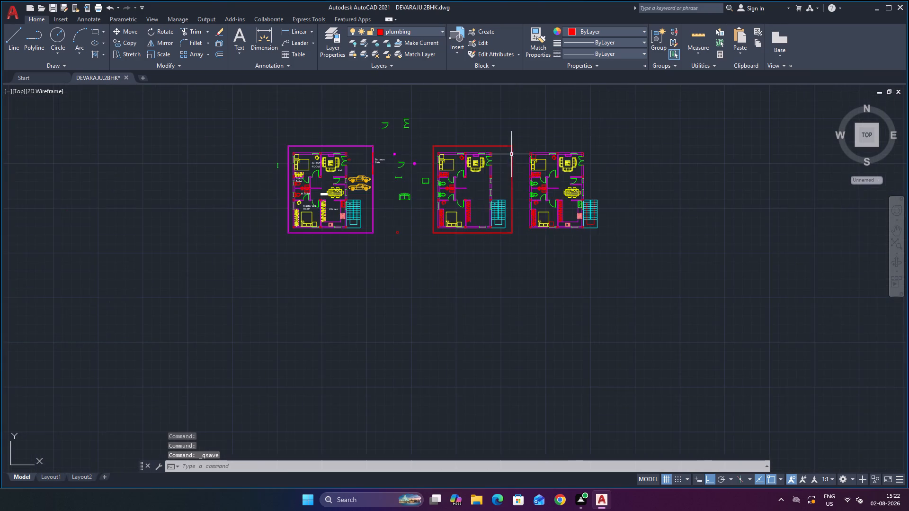
pyautogui.scroll(2, 518, 141)
pyautogui.scroll(-1, 510, 160)
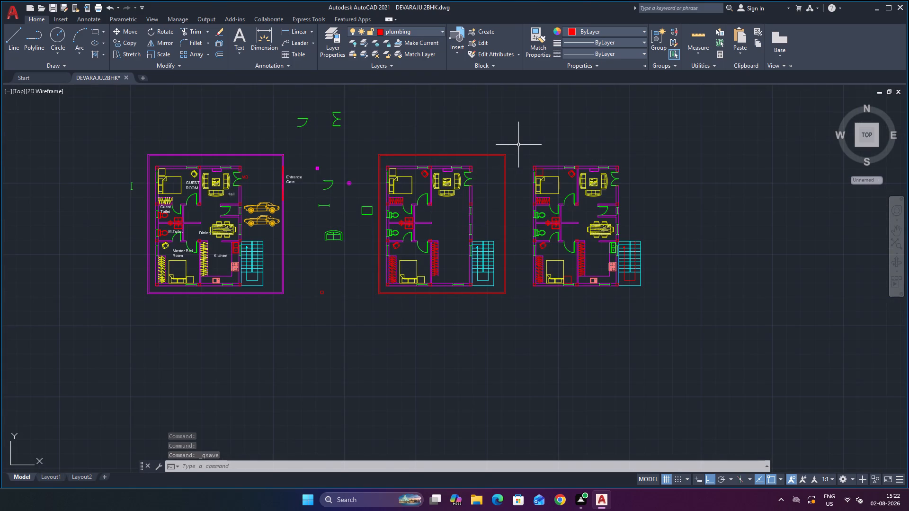
pyautogui.scroll(1, 518, 144)
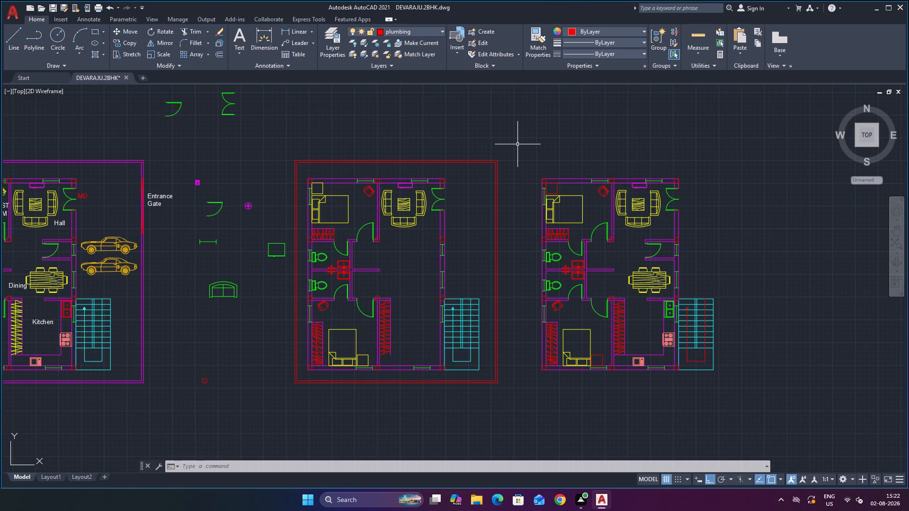
pyautogui.scroll(-1, 454, 280)
pyautogui.scroll(1, 464, 318)
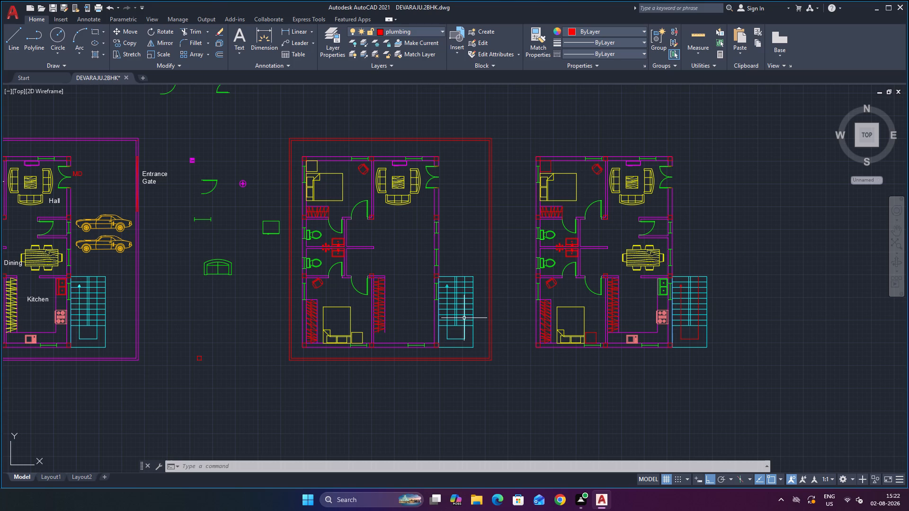
pyautogui.scroll(-2, 548, 317)
pyautogui.scroll(1, 417, 345)
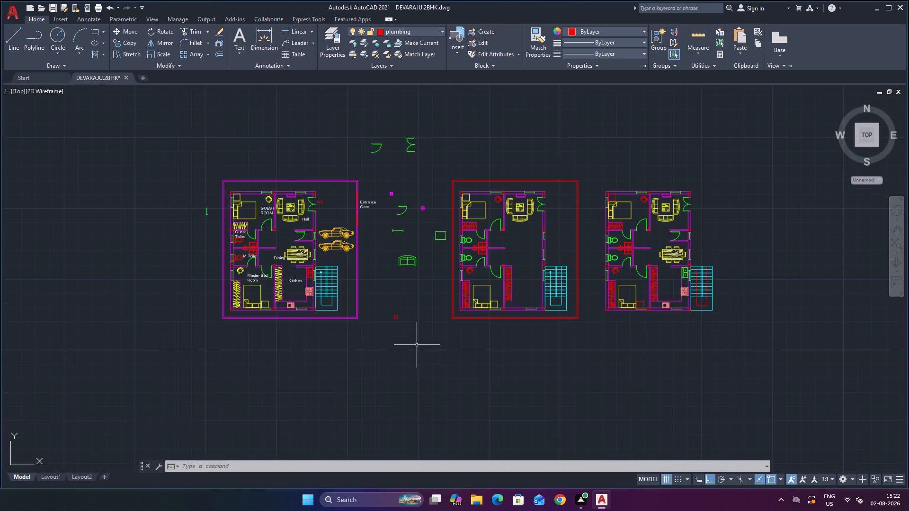
pyautogui.scroll(2, 404, 339)
pyautogui.scroll(-3, 367, 317)
pyautogui.scroll(2, 321, 248)
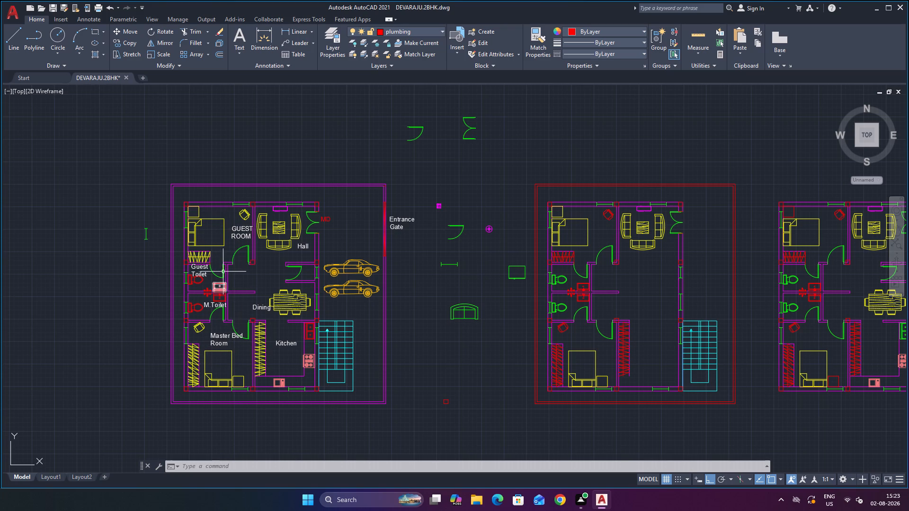
pyautogui.scroll(1, 250, 272)
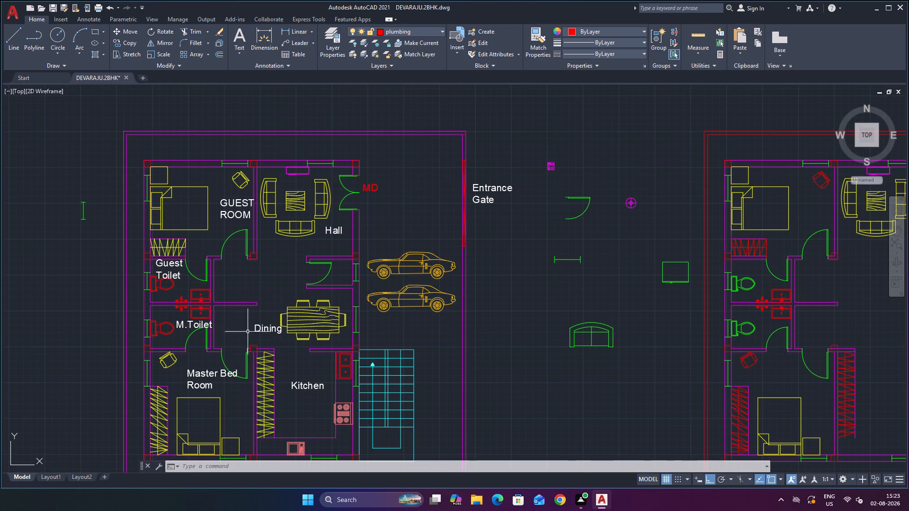
pyautogui.scroll(-1, 278, 302)
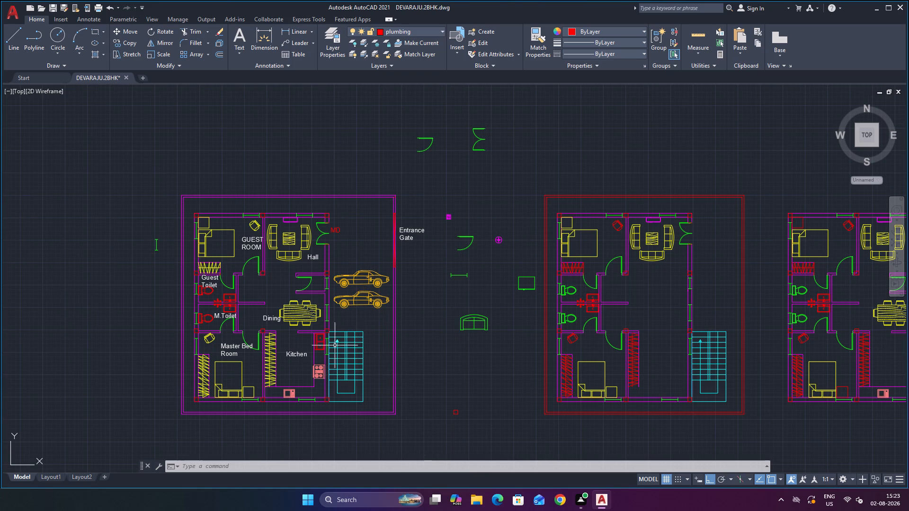
pyautogui.scroll(1, 769, 293)
pyautogui.scroll(-2, 717, 287)
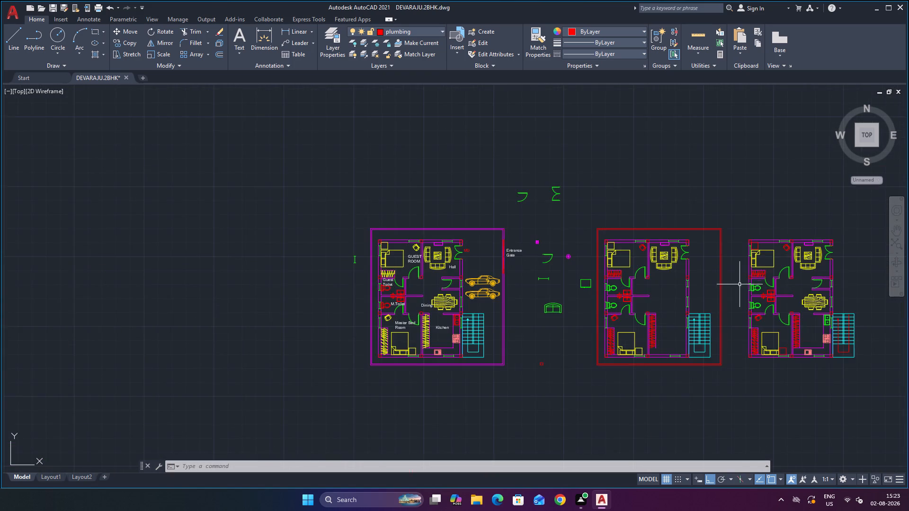
pyautogui.scroll(3, 771, 284)
pyautogui.scroll(-2, 696, 291)
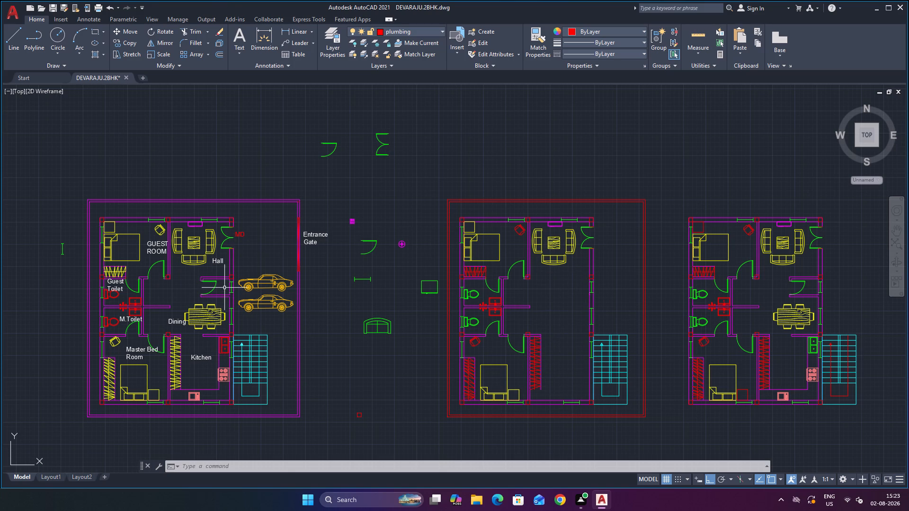
pyautogui.scroll(-2, 627, 352)
pyautogui.scroll(2, 650, 328)
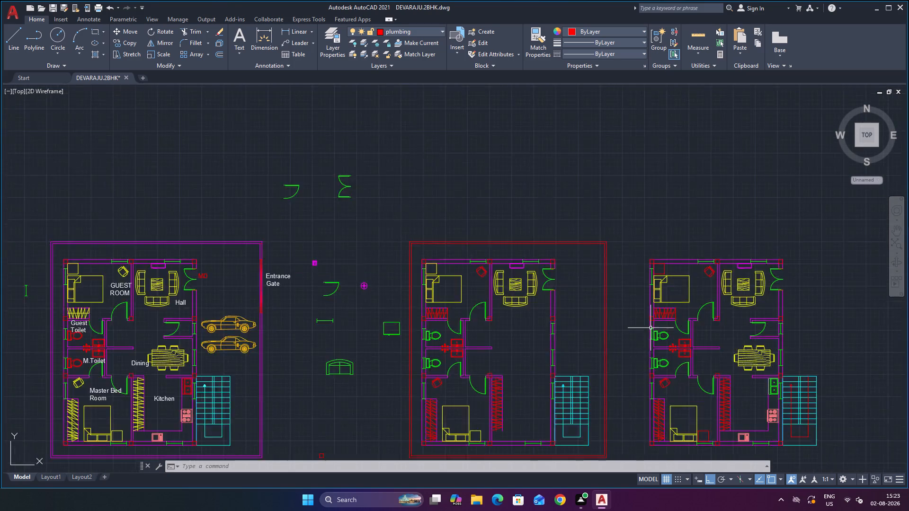
pyautogui.scroll(1, 651, 328)
pyautogui.scroll(-2, 637, 332)
pyautogui.scroll(2, 636, 338)
pyautogui.scroll(-2, 632, 344)
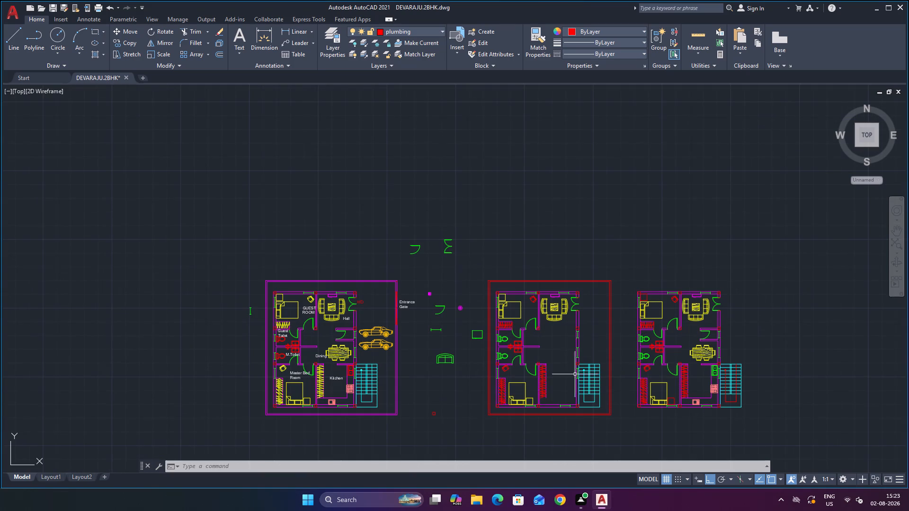
pyautogui.scroll(2, 651, 377)
pyautogui.scroll(-1, 623, 377)
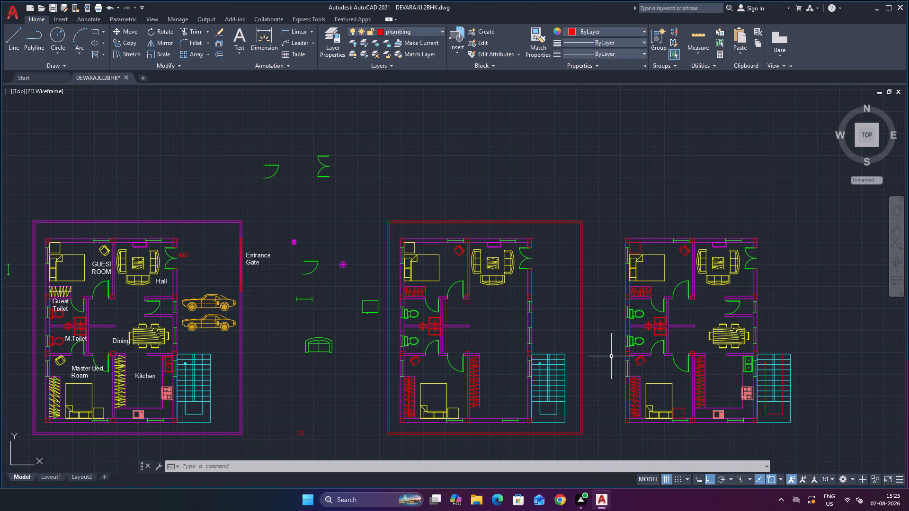
pyautogui.scroll(-2, 632, 364)
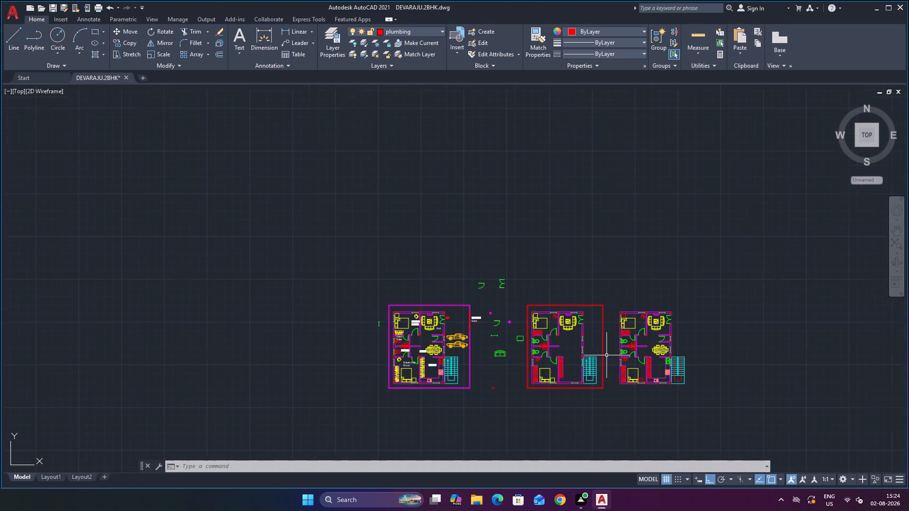
pyautogui.scroll(2, 615, 356)
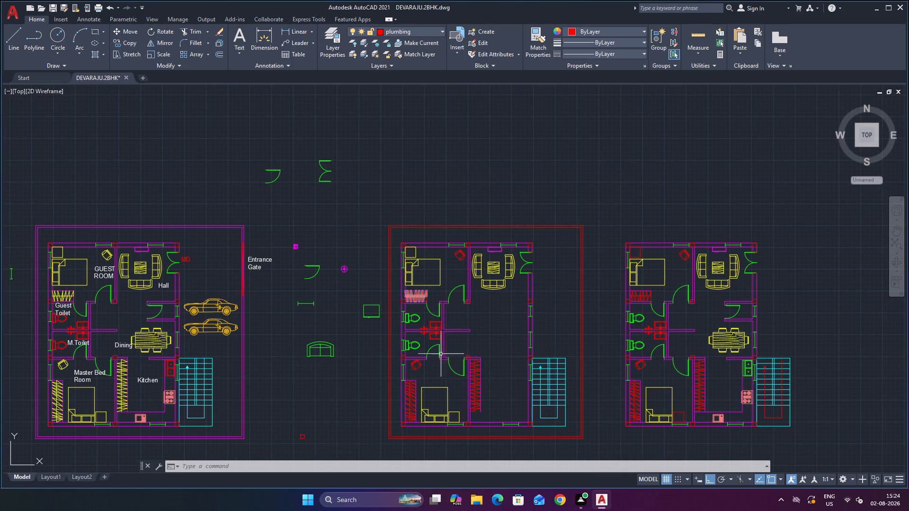
# Examine the emptied area between hall and kitchen and the adjoining staircase in the middle plan copy against the other unlabelled copy.
pyautogui.scroll(1, 606, 377)
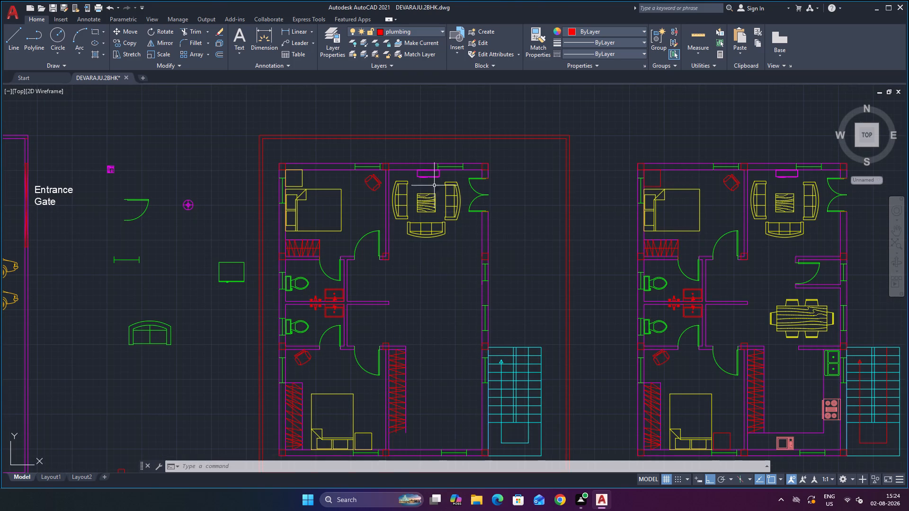
pyautogui.scroll(-1, 498, 243)
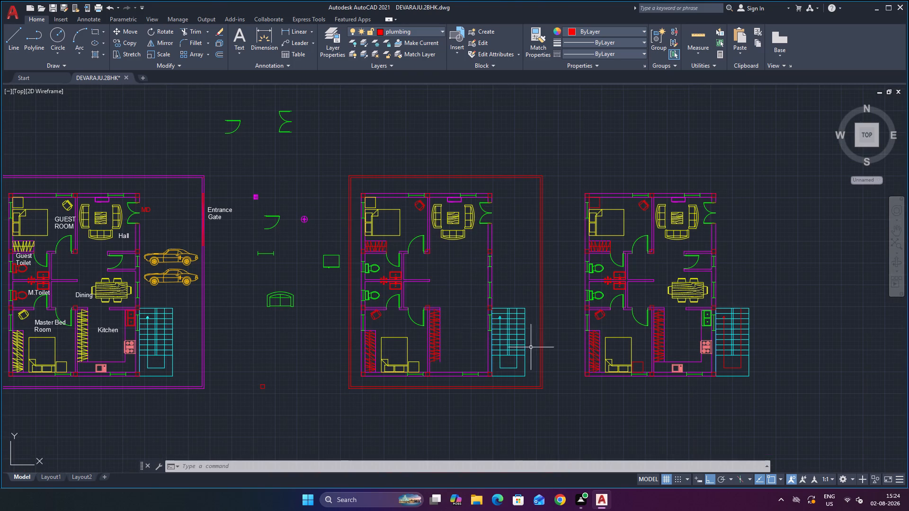
pyautogui.scroll(2, 532, 338)
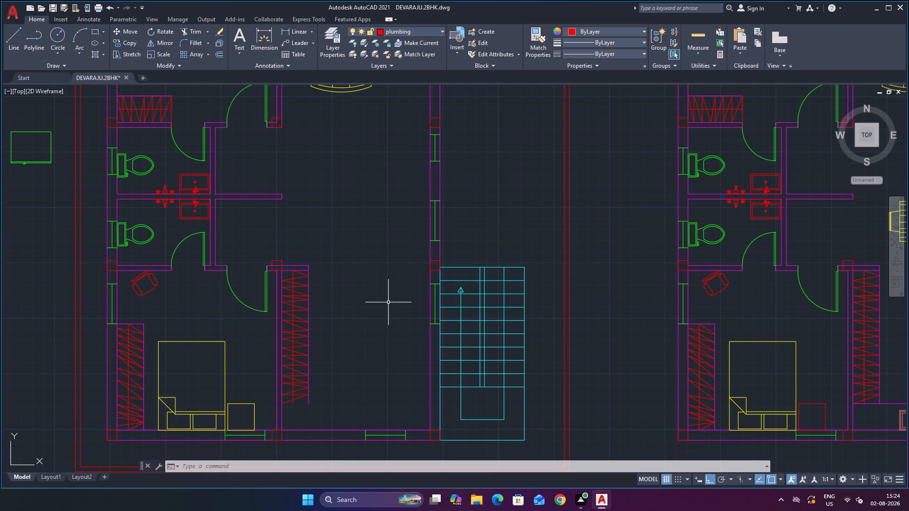
pyautogui.scroll(-2, 391, 308)
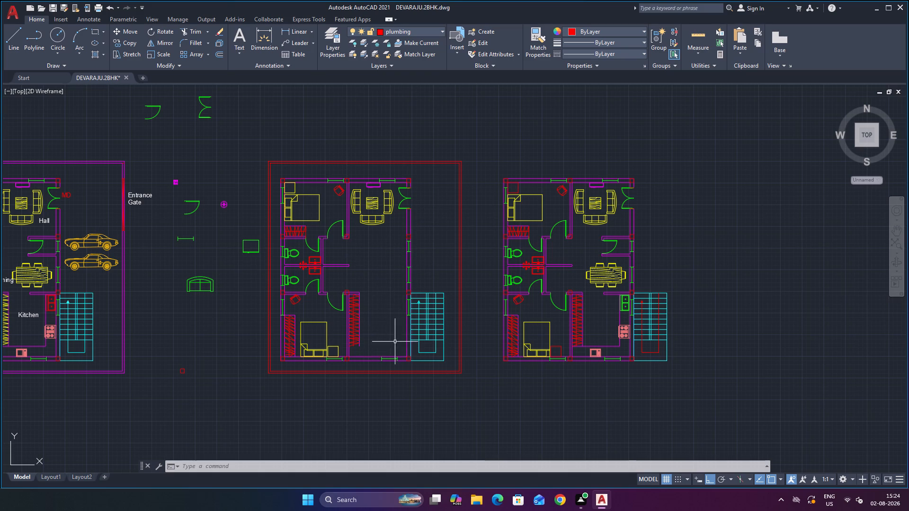
pyautogui.scroll(1, 392, 317)
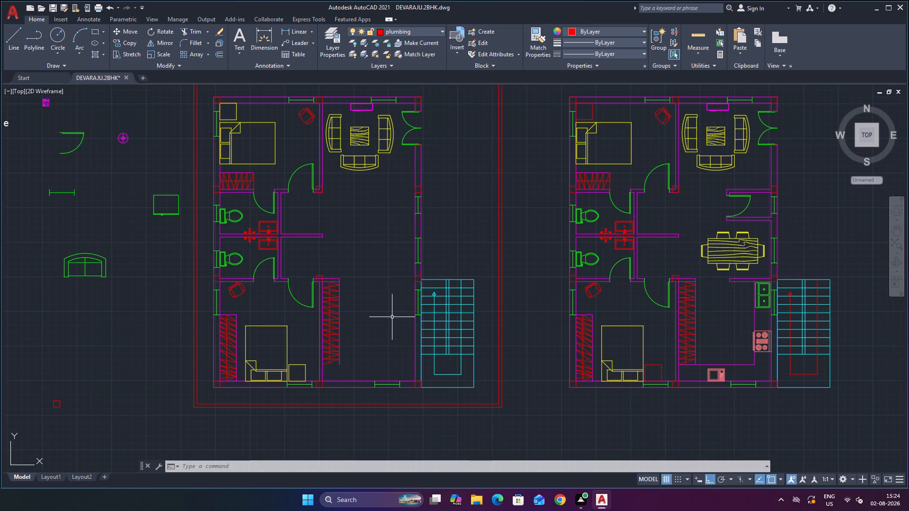
pyautogui.scroll(-1, 392, 315)
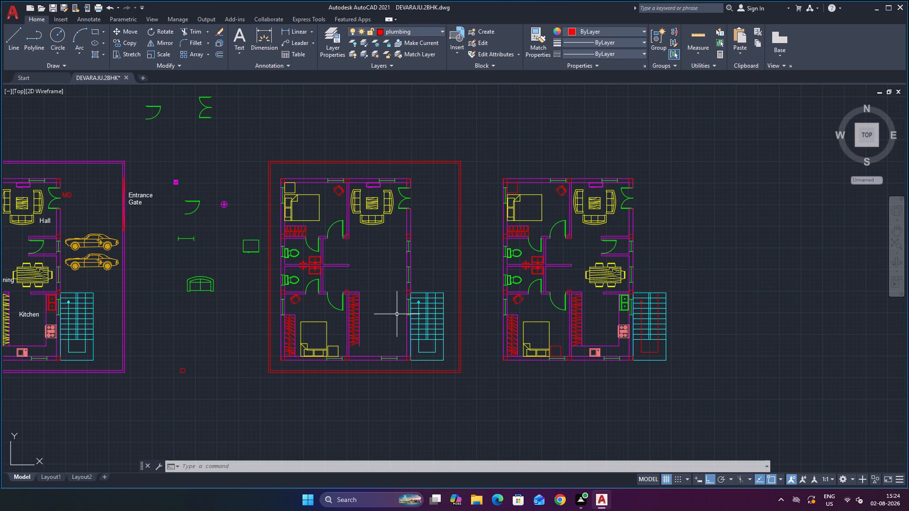
pyautogui.scroll(1, 420, 382)
pyautogui.scroll(-1, 404, 249)
pyautogui.scroll(3, 417, 242)
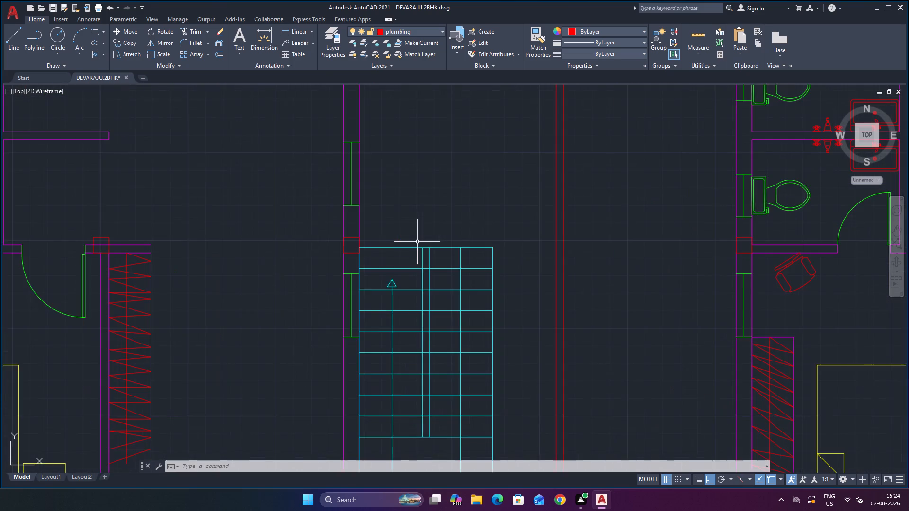
pyautogui.scroll(-3, 418, 241)
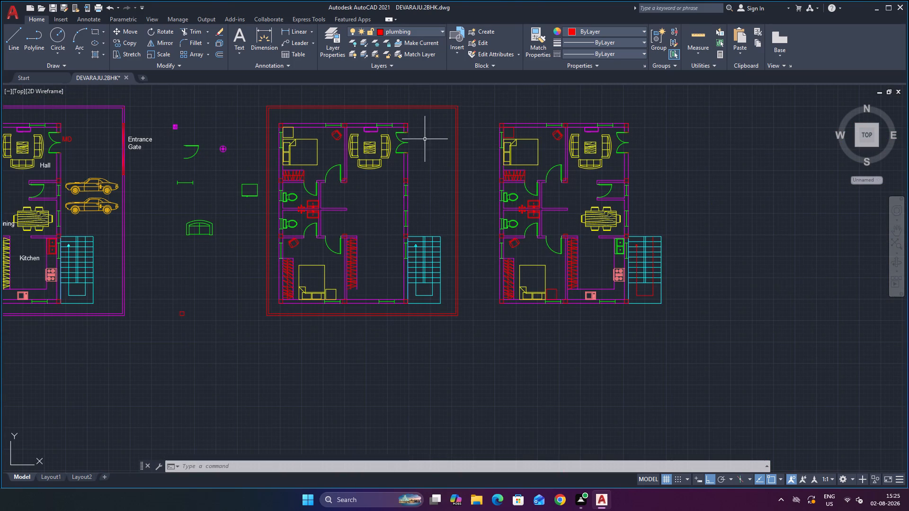
pyautogui.scroll(1, 425, 139)
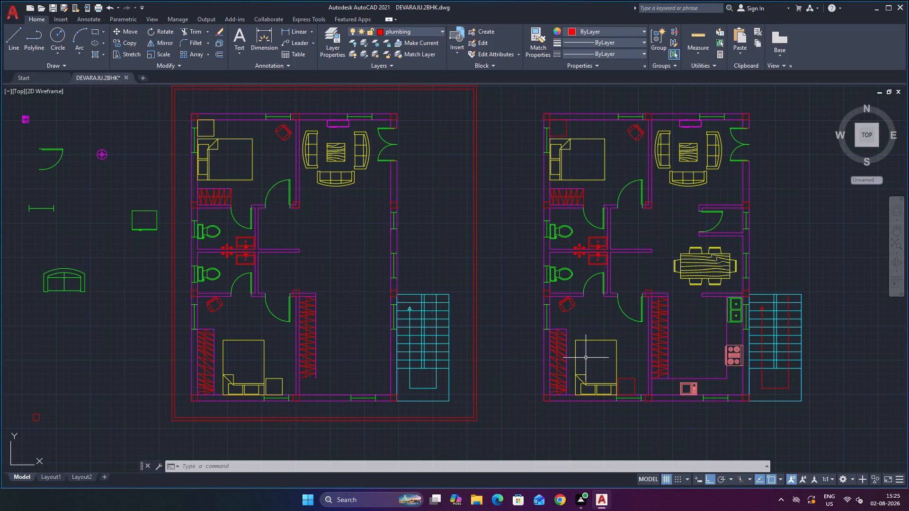
# Examine the kitchen, dining area and staircase of the complete unlabelled plan copy against the emptied middle copy.
pyautogui.scroll(2, 773, 352)
pyautogui.scroll(-1, 730, 344)
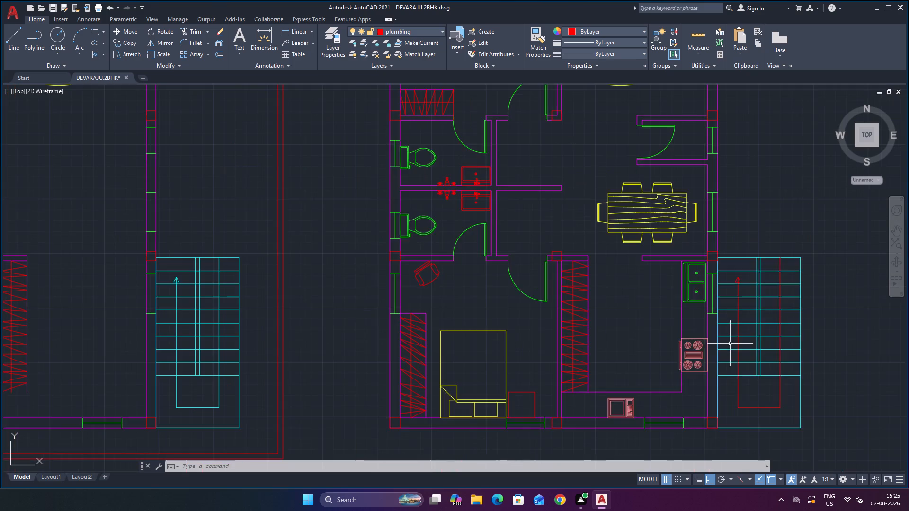
pyautogui.scroll(3, 748, 382)
pyautogui.scroll(-2, 687, 353)
pyautogui.scroll(1, 687, 386)
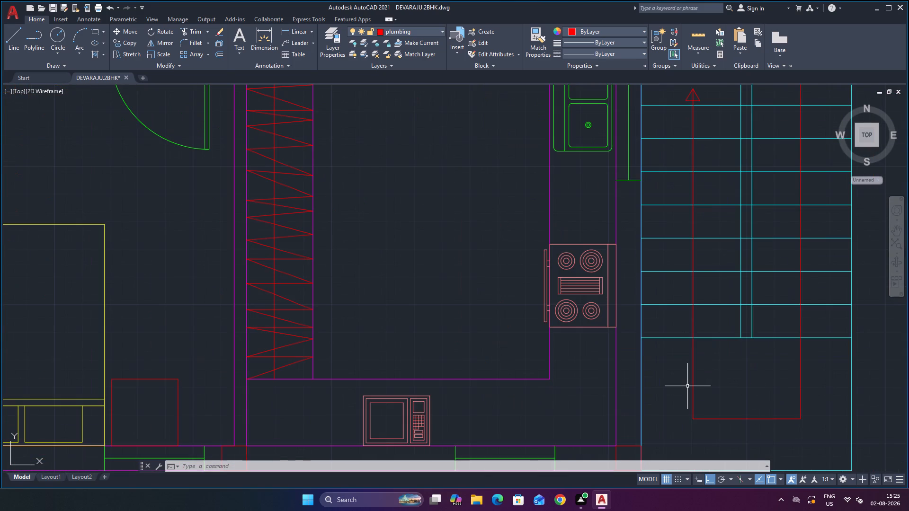
pyautogui.scroll(-1, 517, 390)
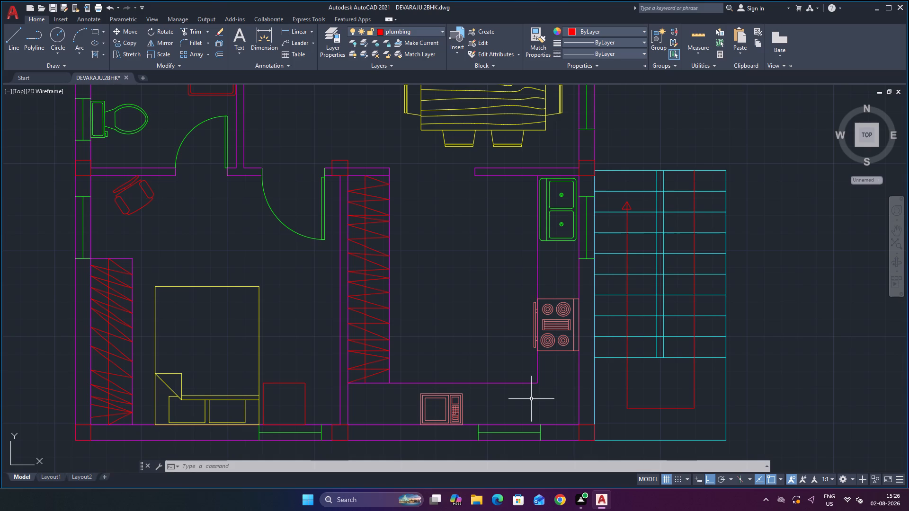
pyautogui.scroll(-4, 577, 376)
pyautogui.scroll(1, 487, 357)
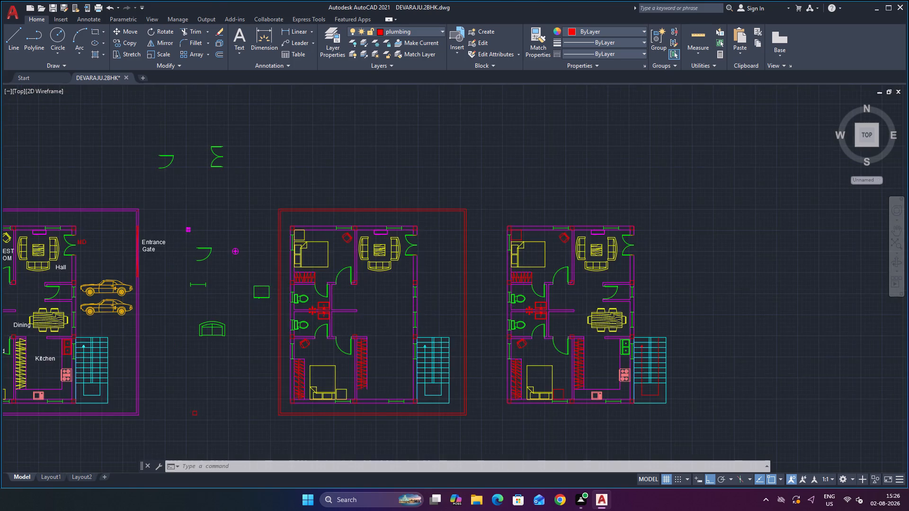
pyautogui.scroll(1, 487, 357)
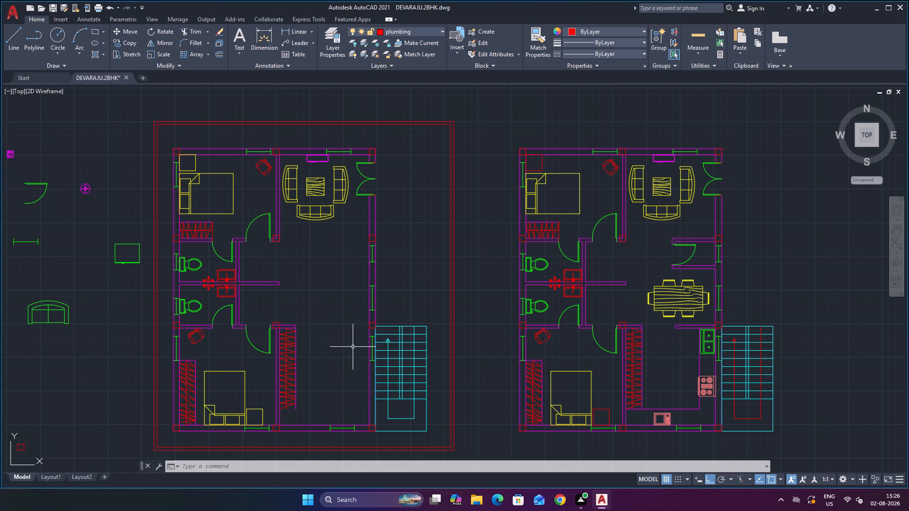
# Undo the recent layer changes and the erasing of the dining set and kitchen sink in the middle plan copy.
pyautogui.hotkey('ctrl', 'z')
pyautogui.hotkey('ctrl', 'z')
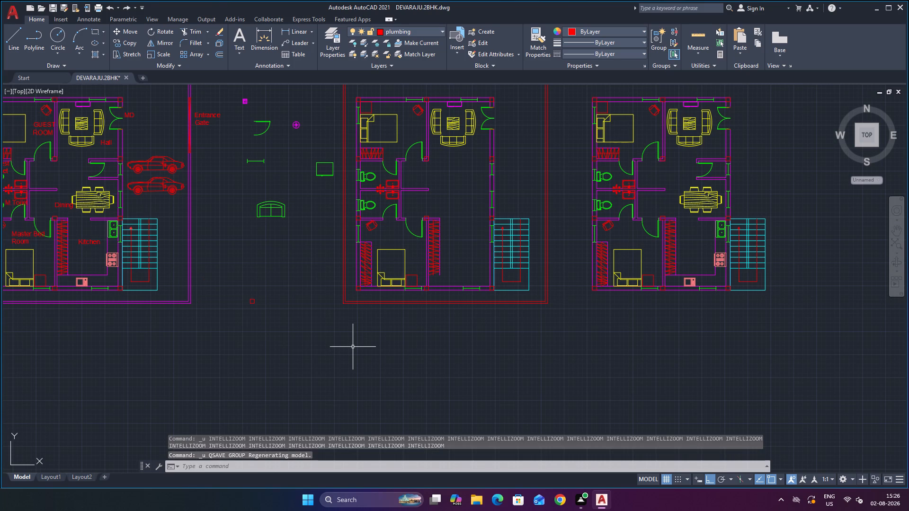
pyautogui.hotkey('ctrl', 'z')
pyautogui.hotkey('ctrl', 'z')
pyautogui.hotkey('ctrl', 'z')
pyautogui.hotkey('ctrl', 'z')
pyautogui.hotkey('ctrl', 'z')
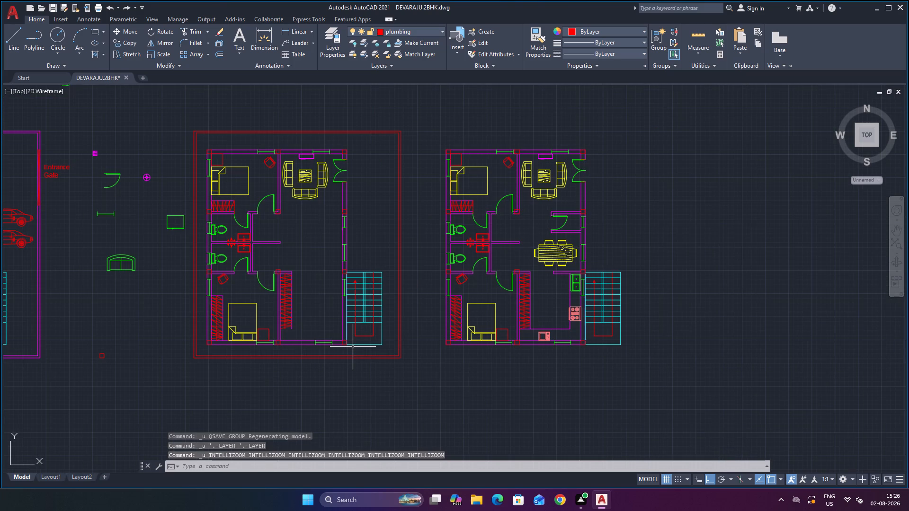
pyautogui.hotkey('ctrl', 'z')
pyautogui.hotkey('ctrl', 'z')
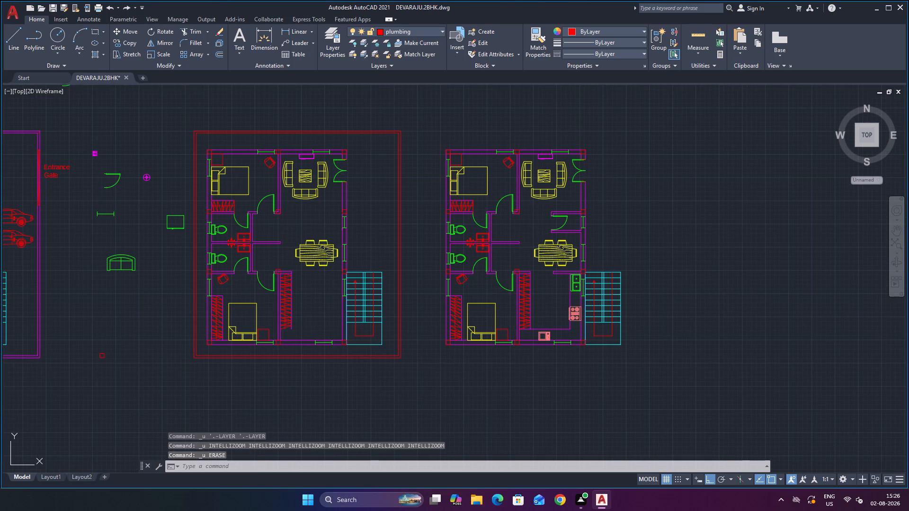
pyautogui.hotkey('ctrl', 'z')
pyautogui.hotkey('ctrl', 'z')
pyautogui.hotkey('ctrl', 'z')
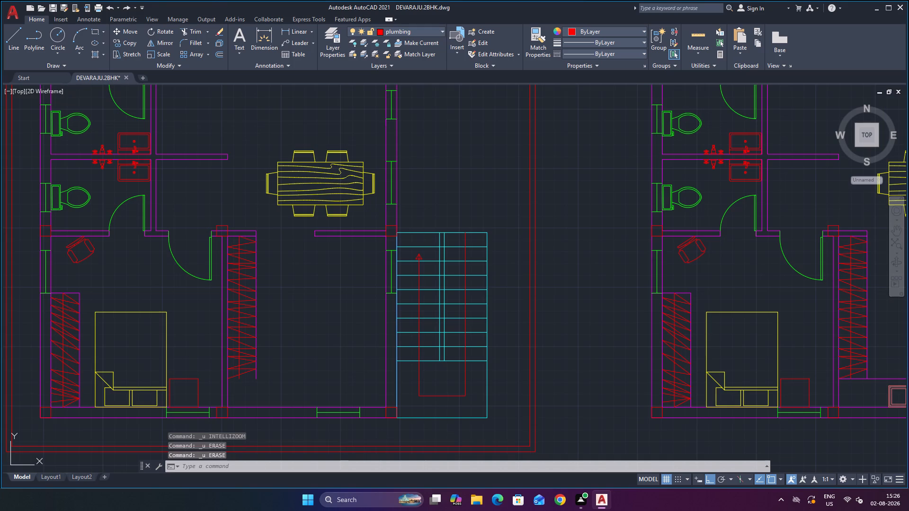
# Examine the kitchen counter, sink, stove and microwave in the complete unlabelled plan copy against the middle copy's kitchen.
pyautogui.scroll(-3, 354, 348)
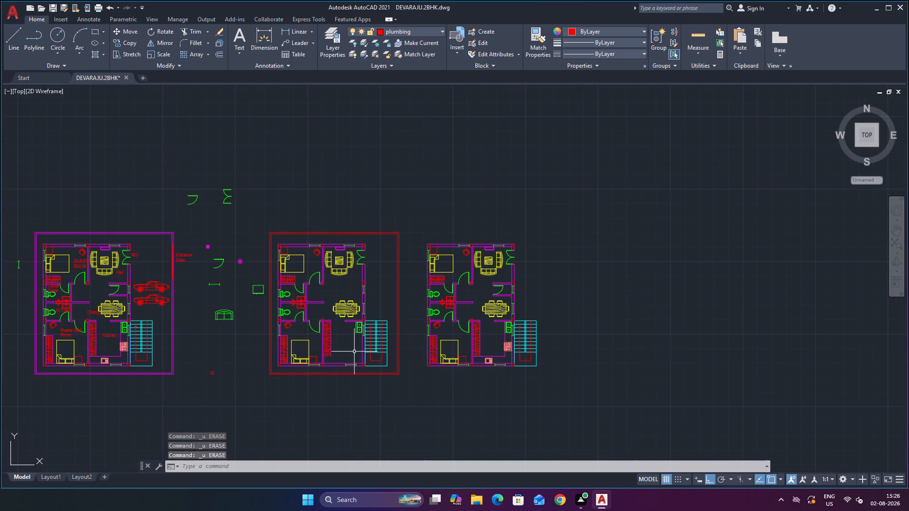
pyautogui.scroll(1, 407, 334)
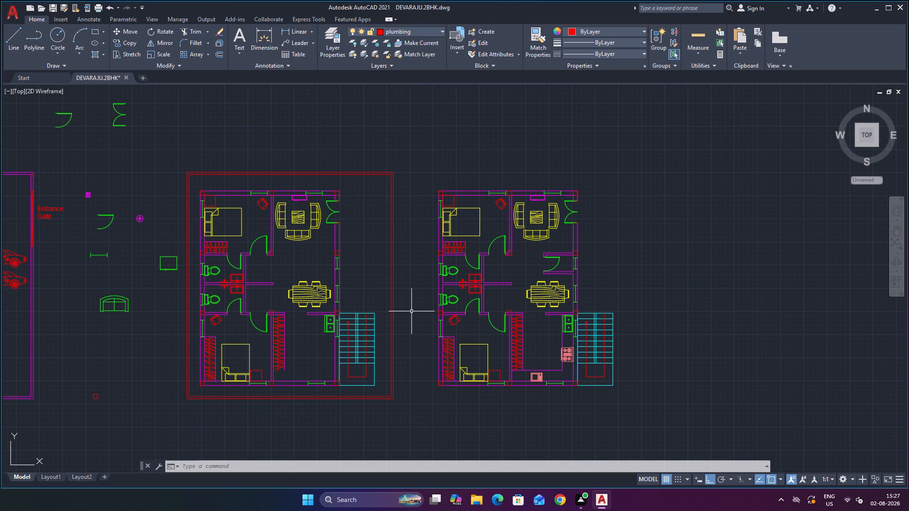
pyautogui.scroll(3, 593, 347)
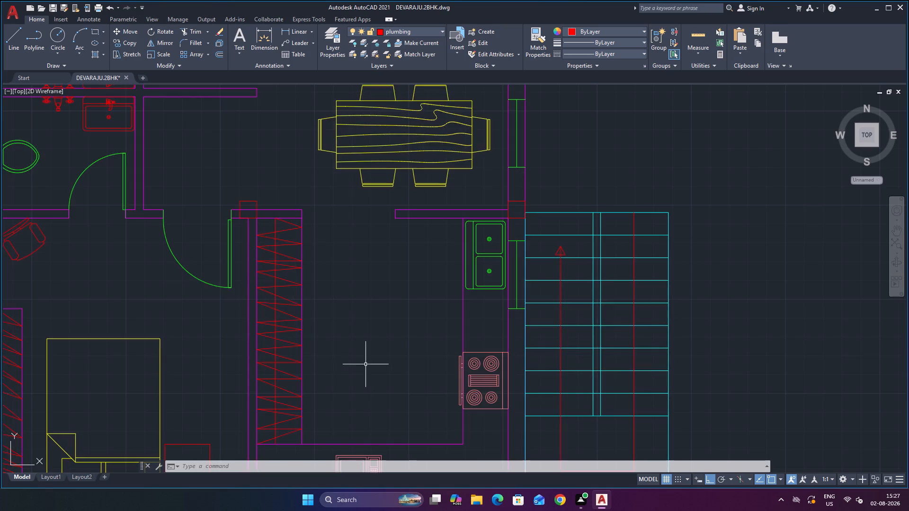
pyautogui.scroll(-1, 365, 364)
pyautogui.scroll(3, 367, 449)
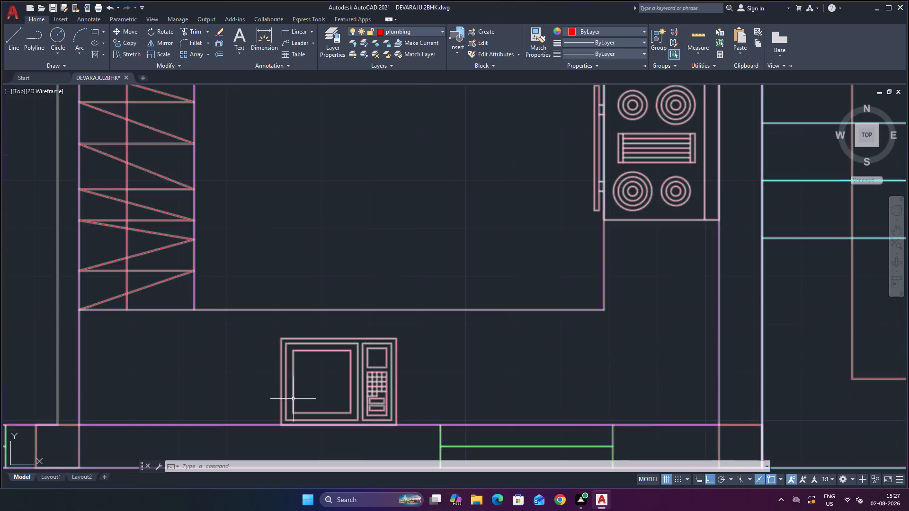
pyautogui.scroll(-2, 294, 391)
pyautogui.scroll(3, 316, 394)
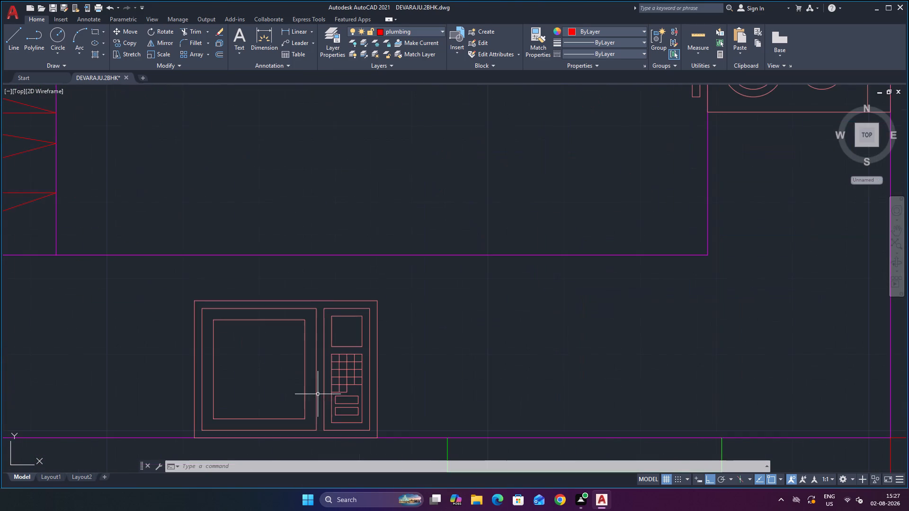
pyautogui.scroll(-1, 359, 372)
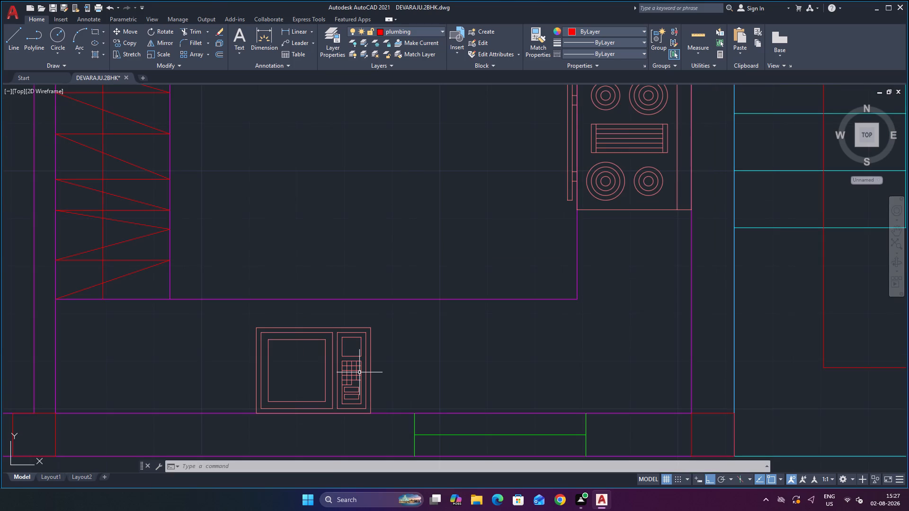
pyautogui.scroll(-1, 366, 365)
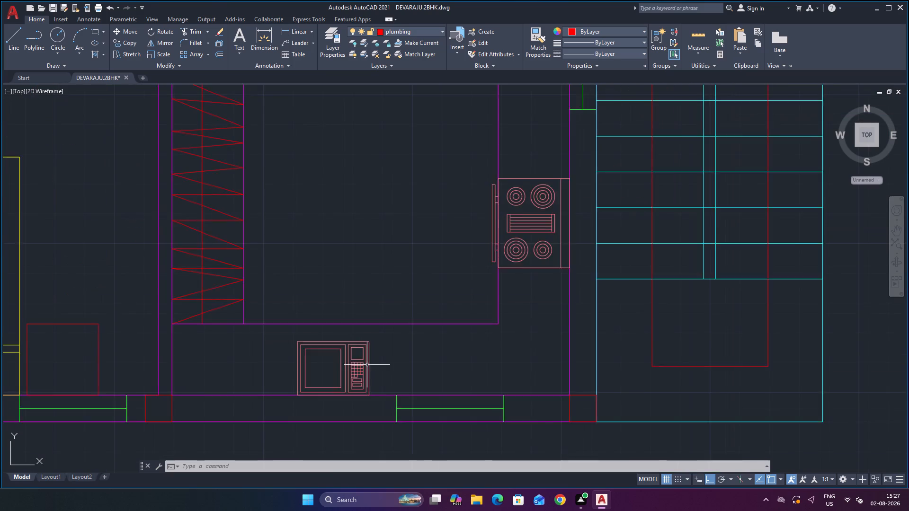
pyautogui.scroll(-1, 370, 367)
pyautogui.scroll(-1, 360, 313)
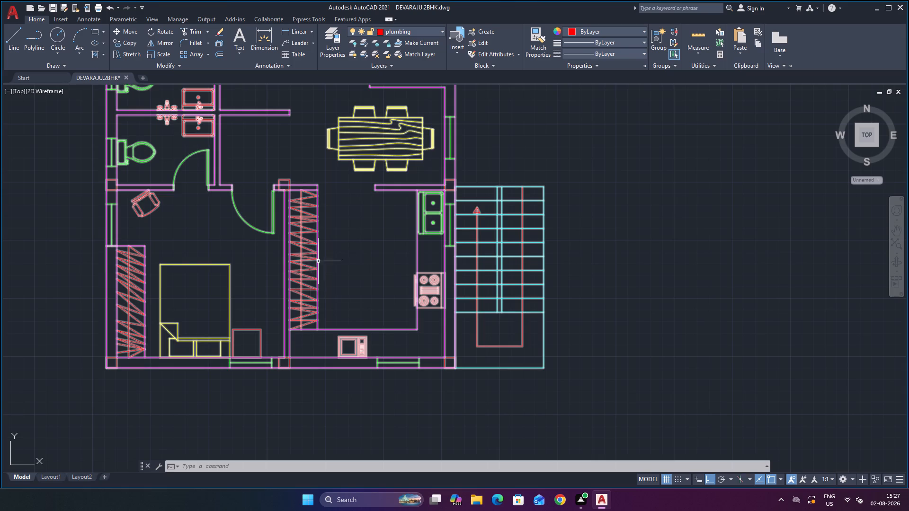
pyautogui.scroll(1, 324, 262)
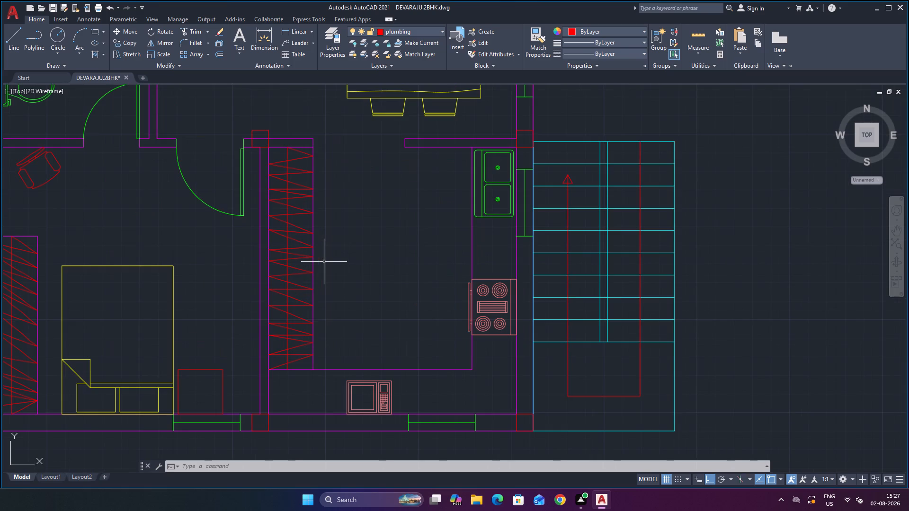
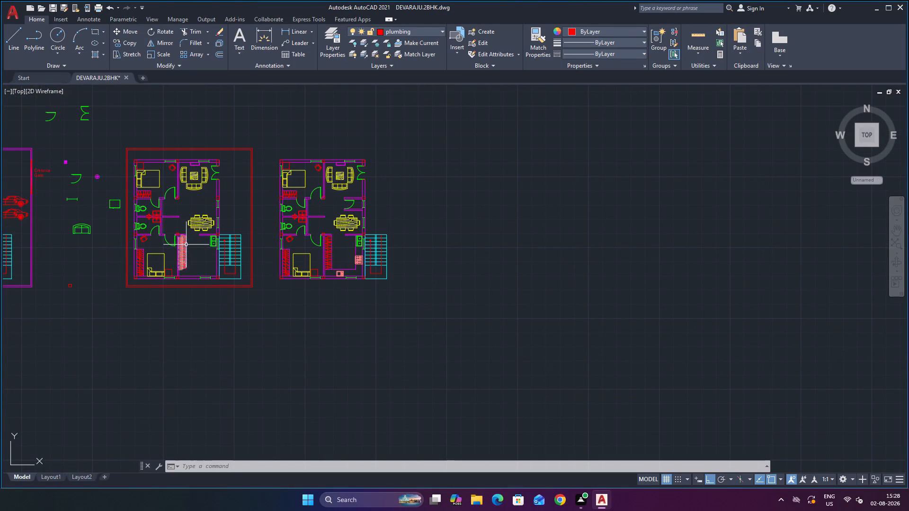
# Examine the counter, stove and microwave in the labelled plan's kitchen against the unlabelled middle copy's kitchen.
pyautogui.scroll(-2, 134, 255)
pyautogui.scroll(4, 47, 277)
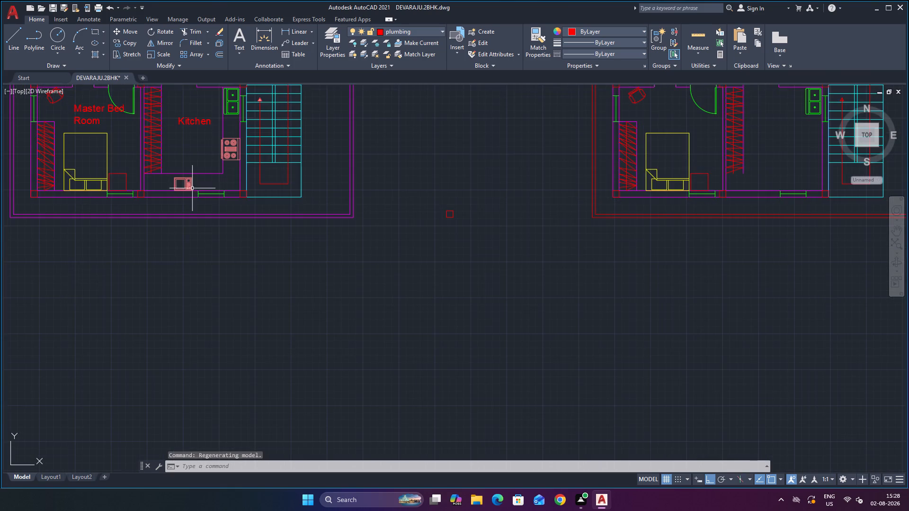
pyautogui.scroll(-2, 193, 195)
pyautogui.scroll(2, 210, 166)
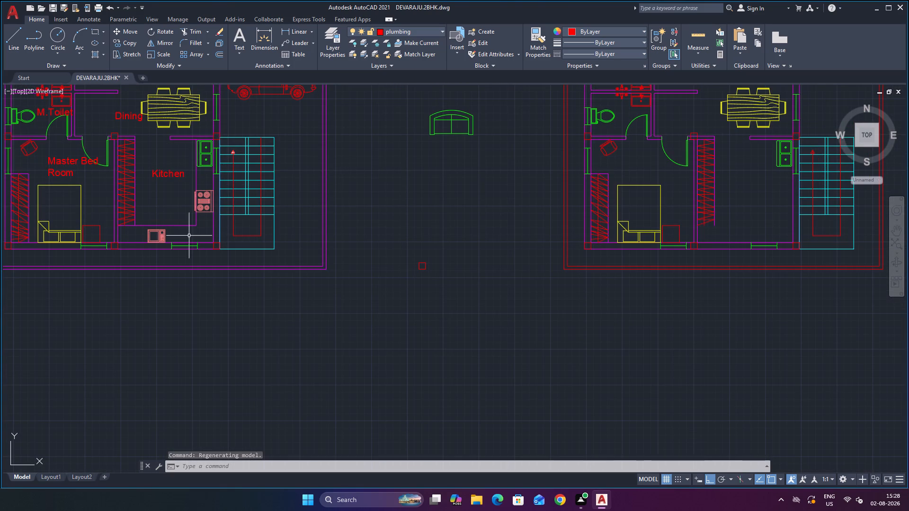
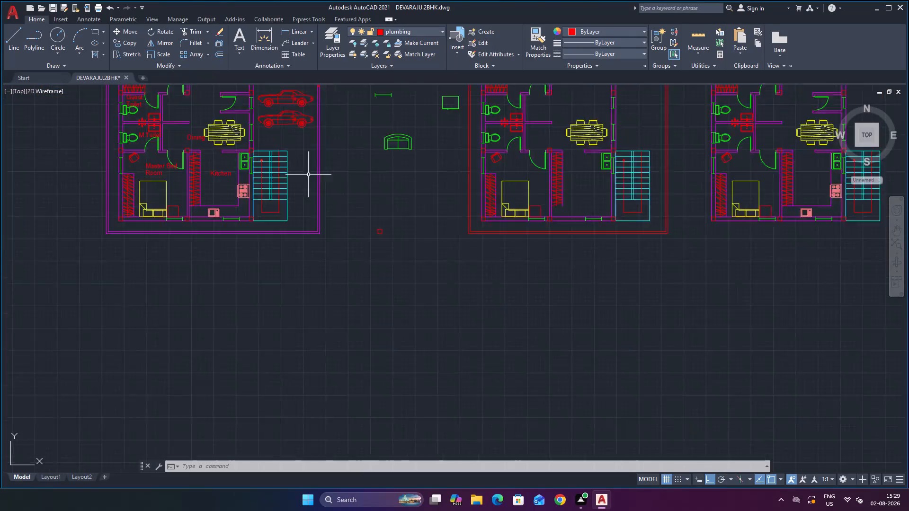
# Erase the green double-bowl sink from the kitchen of the unlabelled middle plan copy.
pyautogui.scroll(-3, 333, 206)
pyautogui.scroll(3, 371, 176)
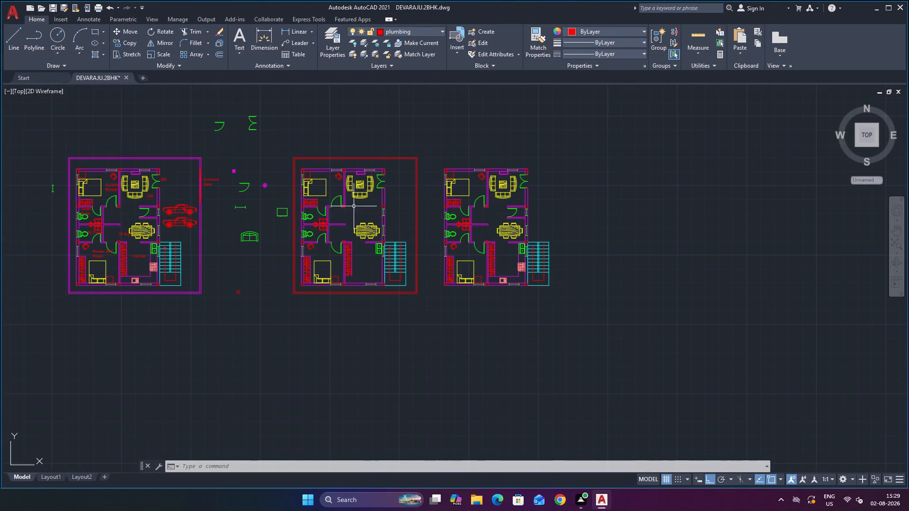
pyautogui.scroll(2, 401, 245)
pyautogui.scroll(-1, 406, 231)
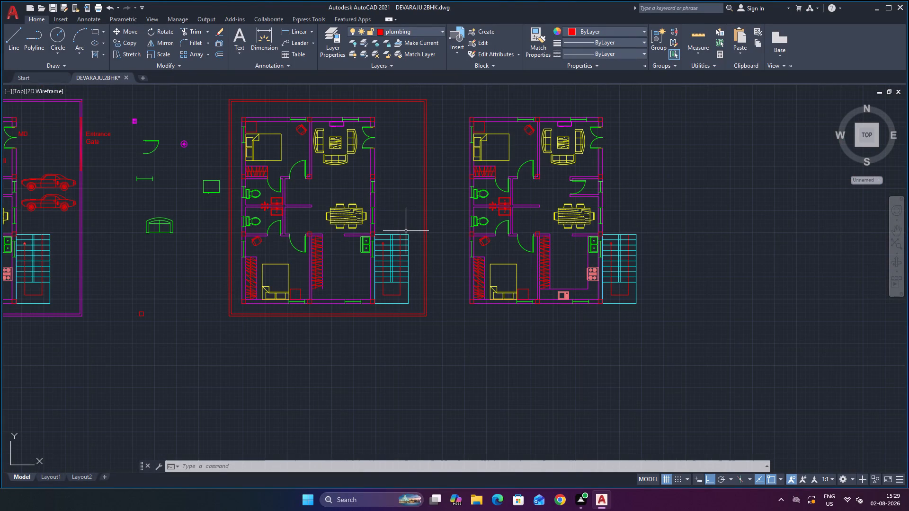
pyautogui.scroll(-1, 418, 270)
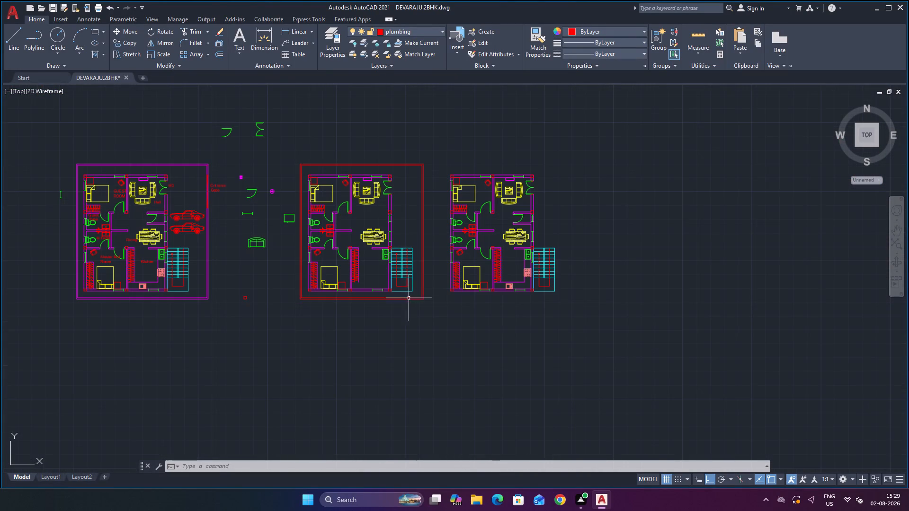
pyautogui.scroll(2, 410, 287)
pyautogui.scroll(-1, 397, 309)
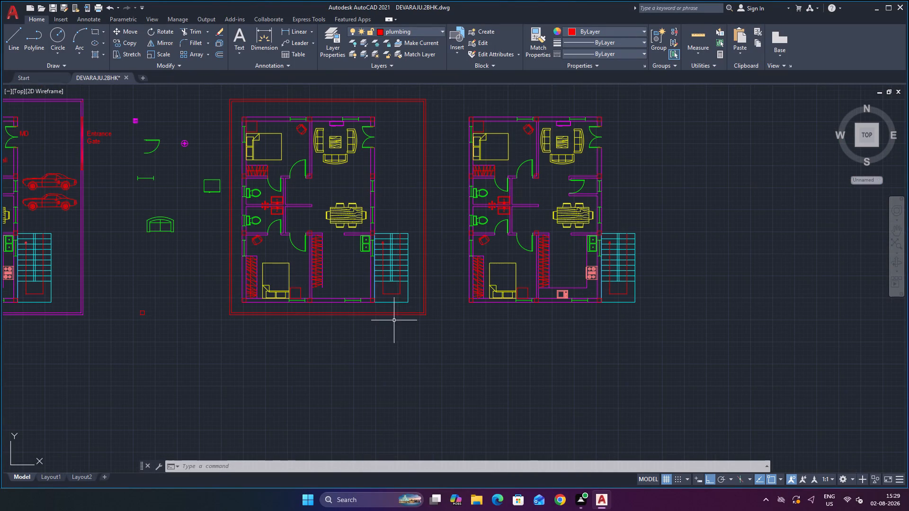
pyautogui.click(366, 246)
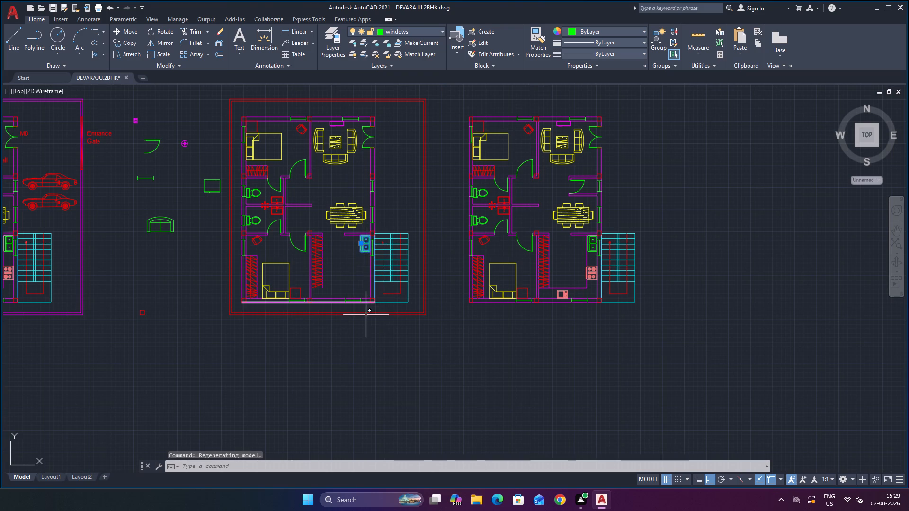
pyautogui.press('Delete')
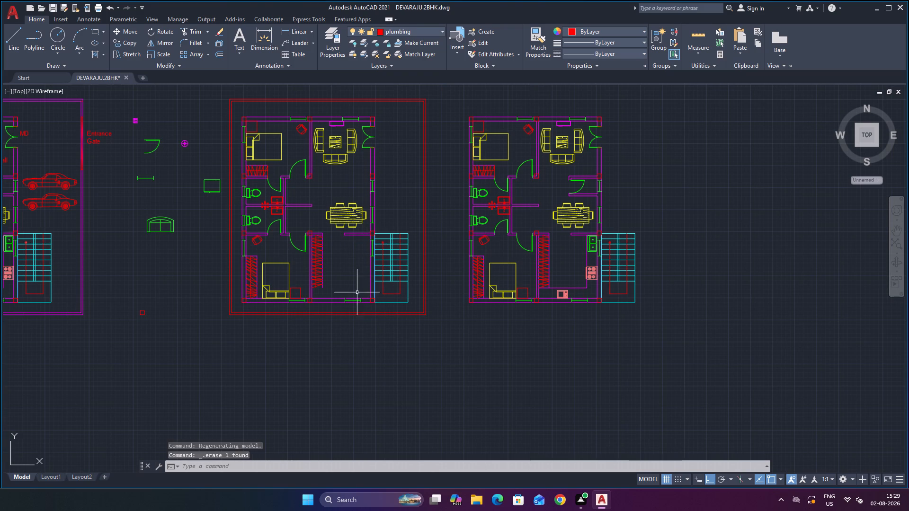
# Extend the outer edge and centre line of the middle copy's kitchen-side wardrobe down to the bottom wall.
pyautogui.scroll(2, 344, 297)
pyautogui.write('ex')
pyautogui.press('Return')
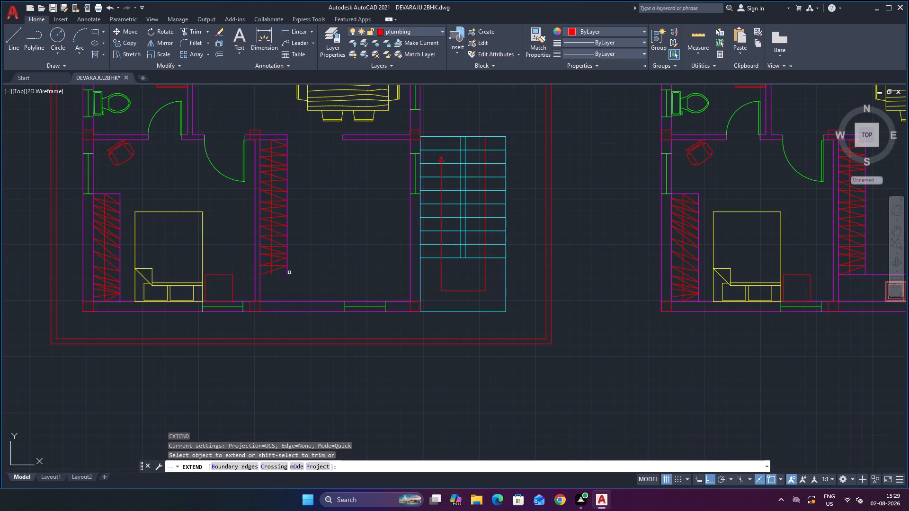
pyautogui.click(288, 273)
pyautogui.scroll(-1, 347, 253)
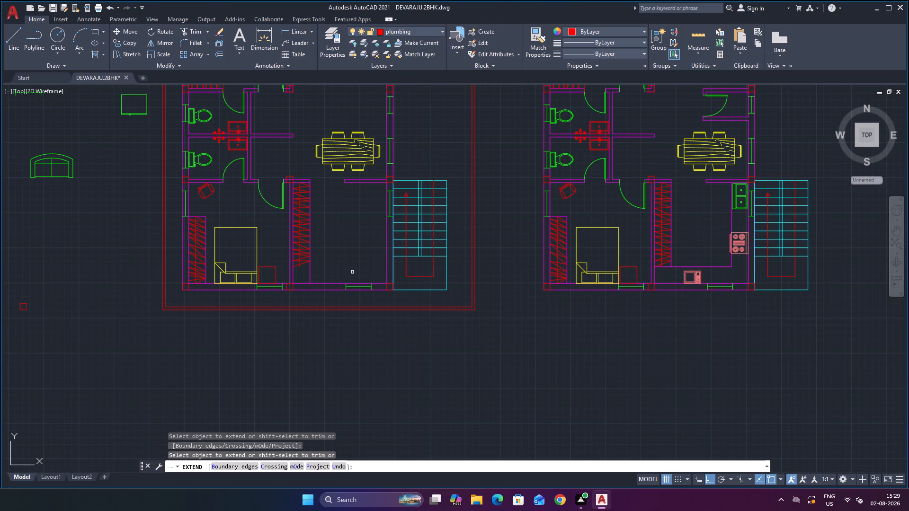
pyautogui.click(301, 267)
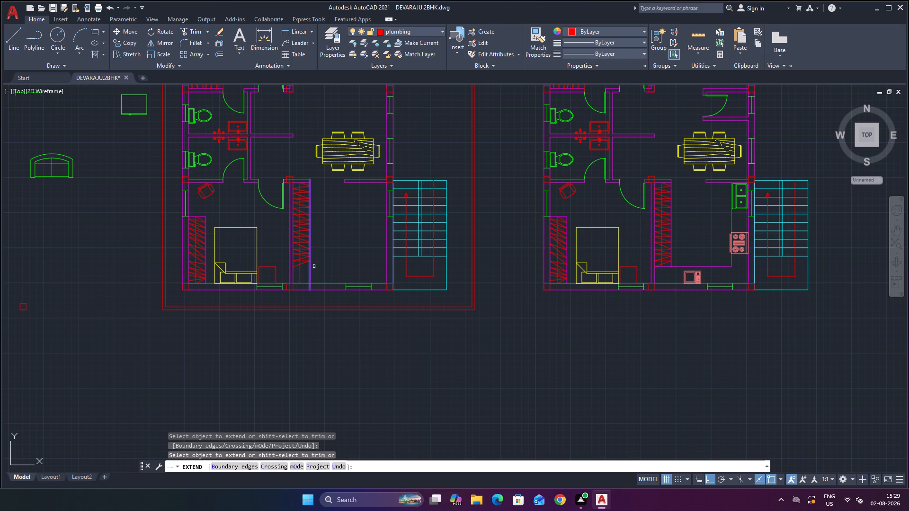
# Draw a zigzag polyline continuing the wardrobe's hanger pattern down to the bottom wall, switching Ortho off for the diagonals.
pyautogui.click(42, 28)
pyautogui.scroll(2, 315, 367)
pyautogui.scroll(-1, 320, 284)
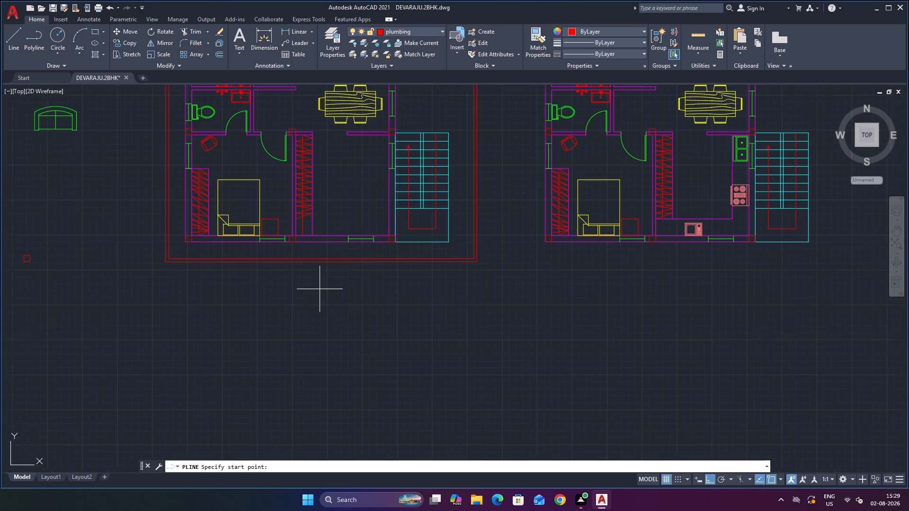
pyautogui.scroll(-1, 320, 290)
pyautogui.scroll(1, 317, 223)
pyautogui.scroll(1, 316, 179)
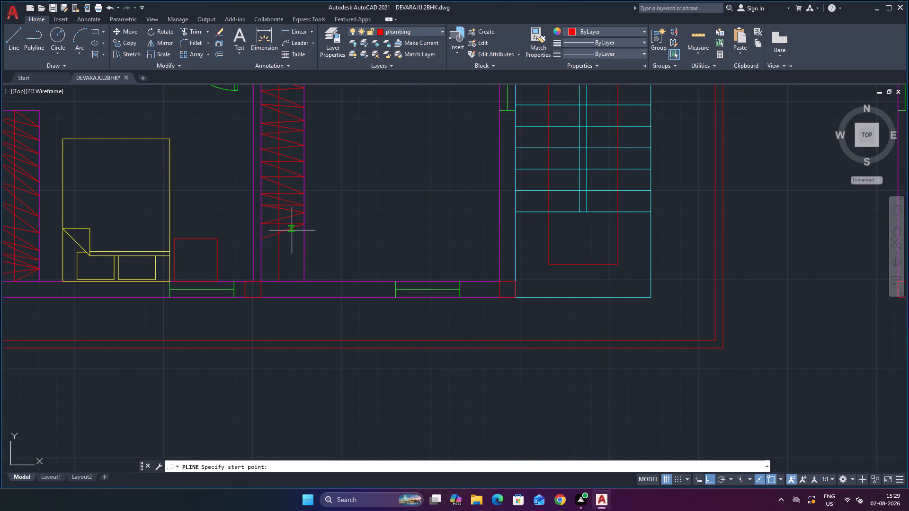
pyautogui.click(265, 238)
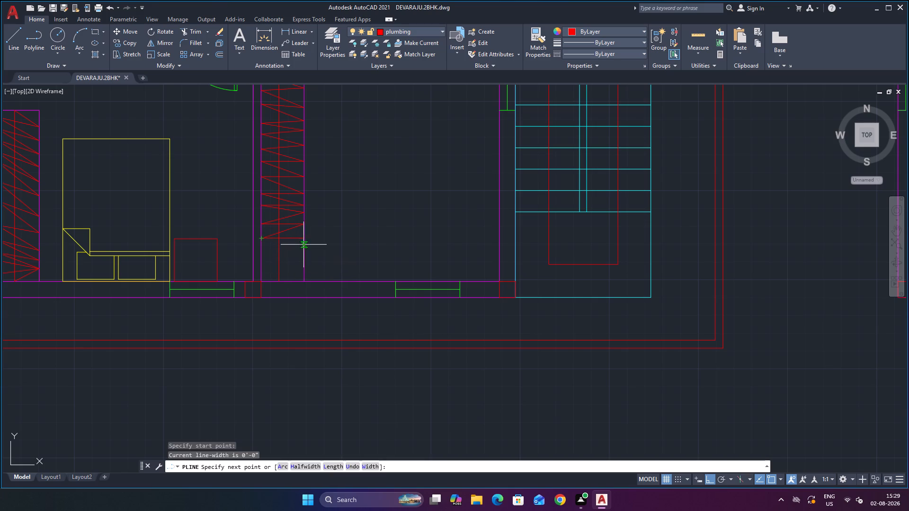
pyautogui.click(306, 241)
pyautogui.press('F8')
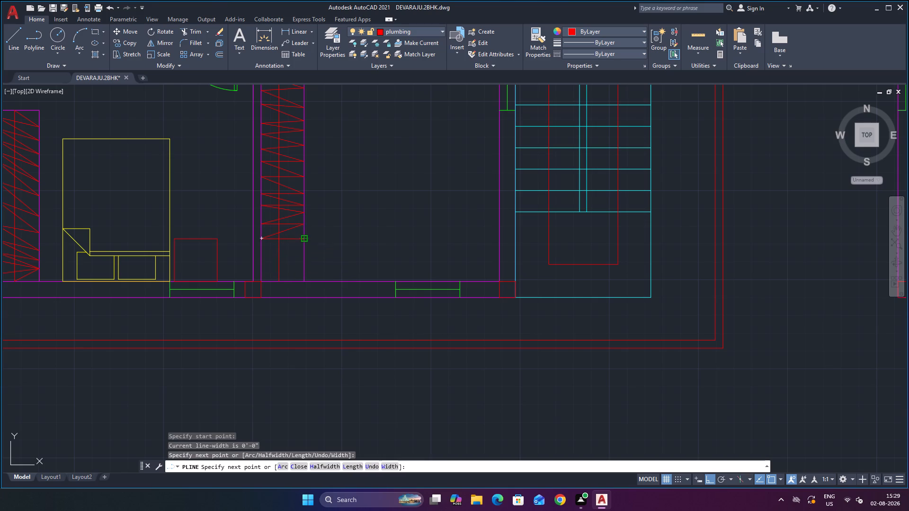
pyautogui.click(303, 242)
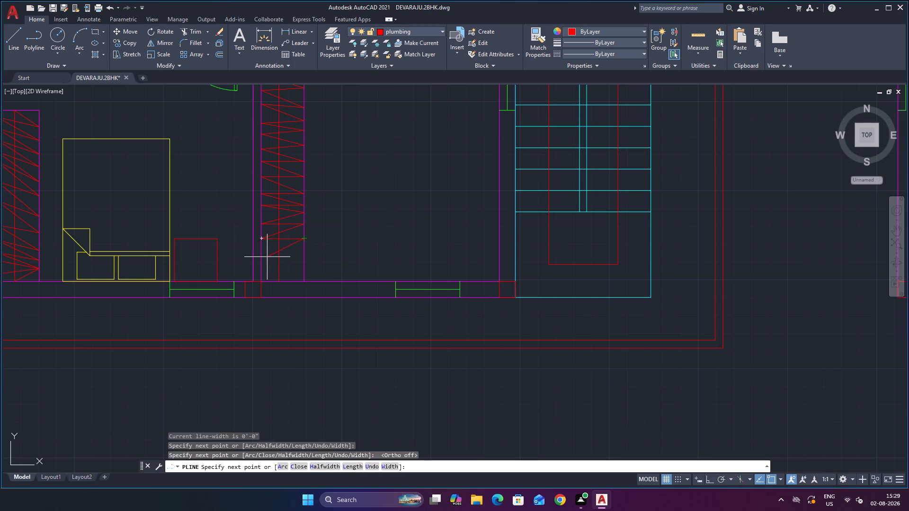
pyautogui.click(261, 259)
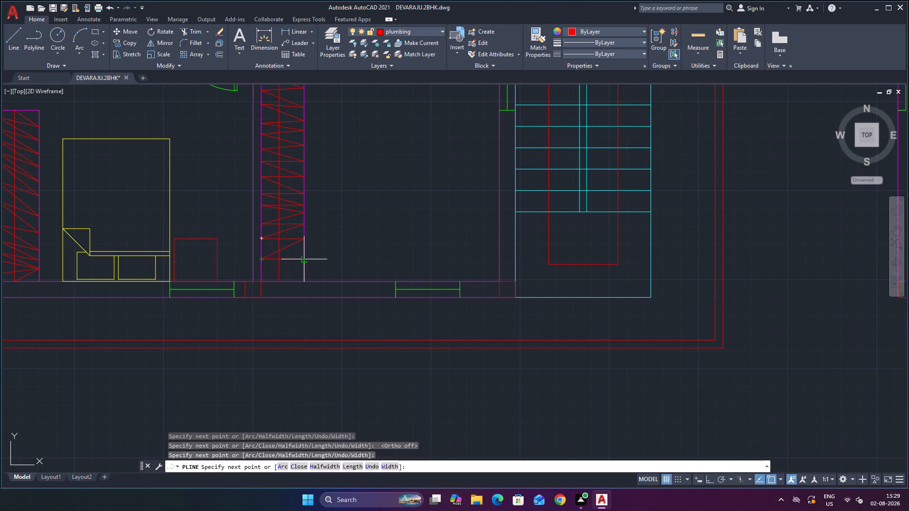
pyautogui.click(302, 261)
pyautogui.click(261, 280)
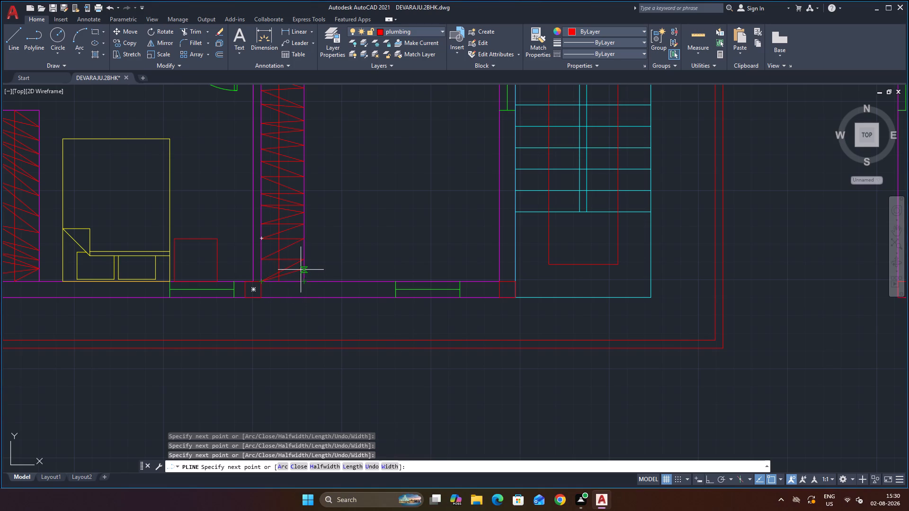
pyautogui.press('Escape')
# Erase the six-seat dining table from the middle plan copy.
pyautogui.scroll(-2, 322, 261)
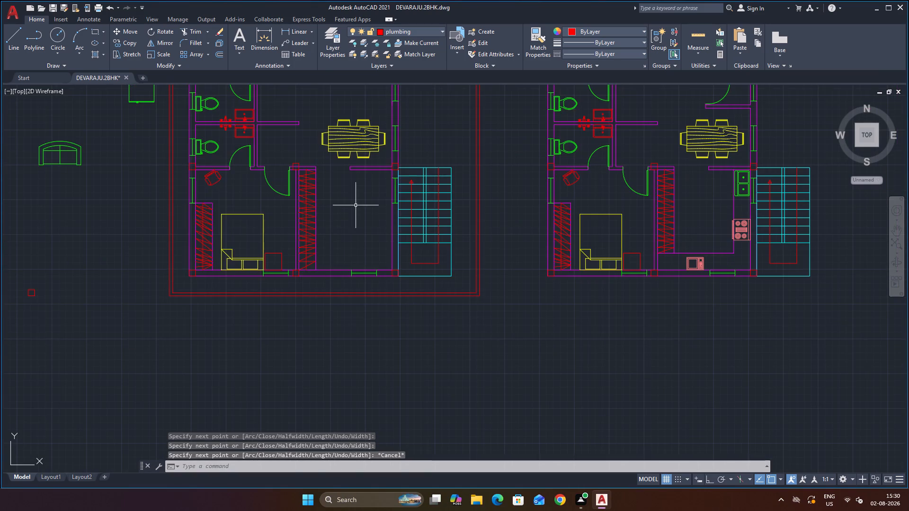
pyautogui.scroll(-2, 355, 210)
pyautogui.scroll(2, 374, 171)
pyautogui.scroll(2, 345, 195)
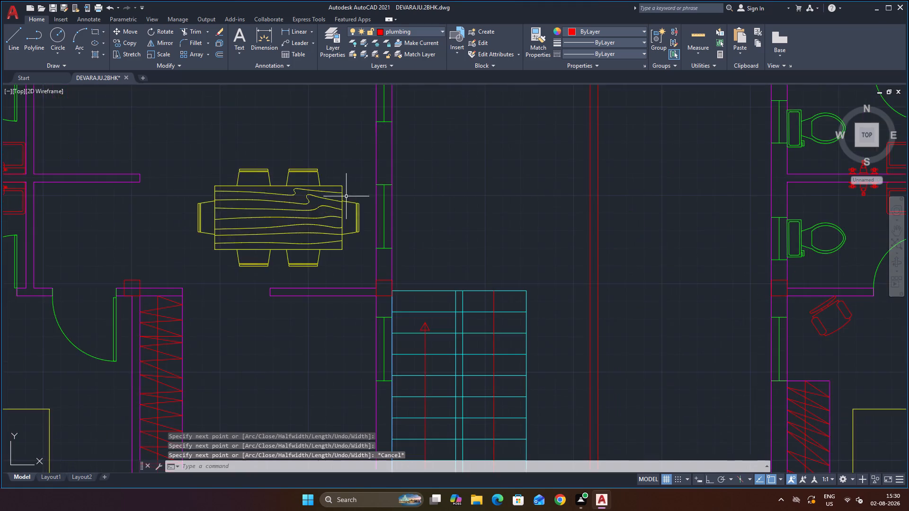
pyautogui.scroll(-3, 349, 200)
pyautogui.scroll(1, 342, 154)
pyautogui.scroll(-1, 346, 159)
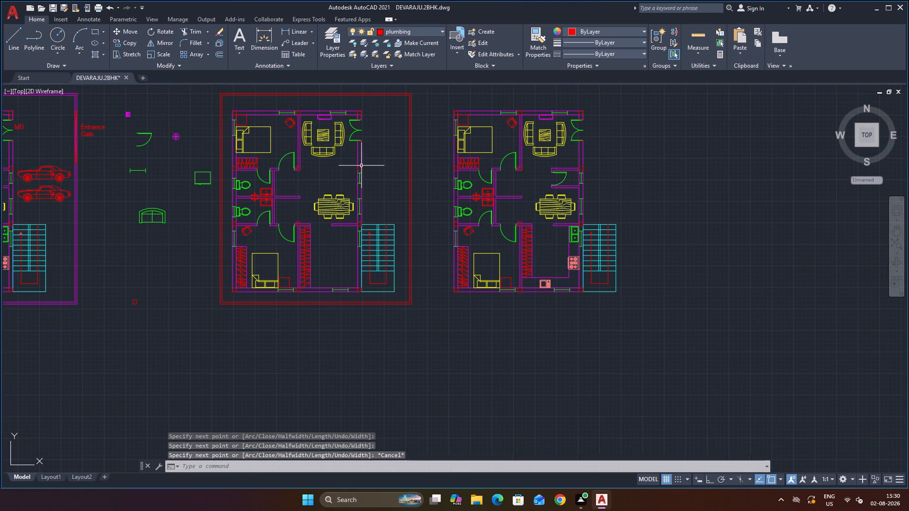
pyautogui.scroll(-1, 372, 160)
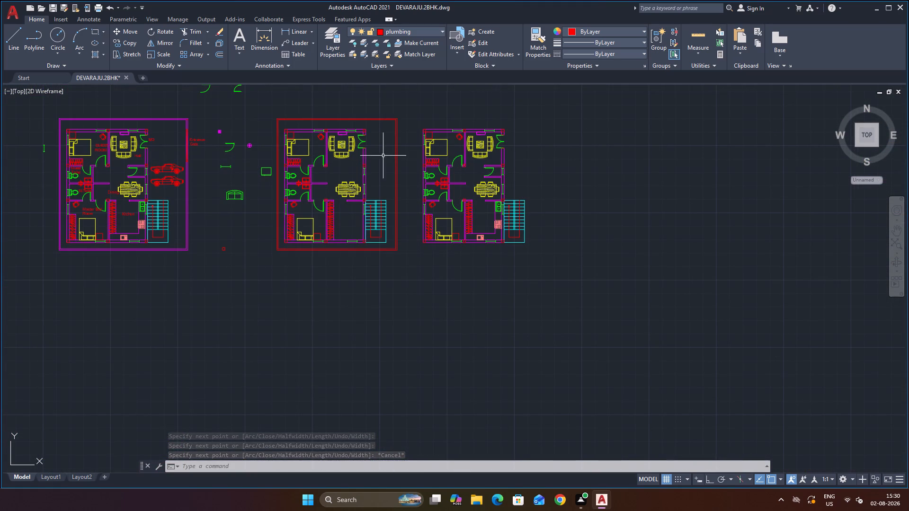
pyautogui.scroll(1, 390, 159)
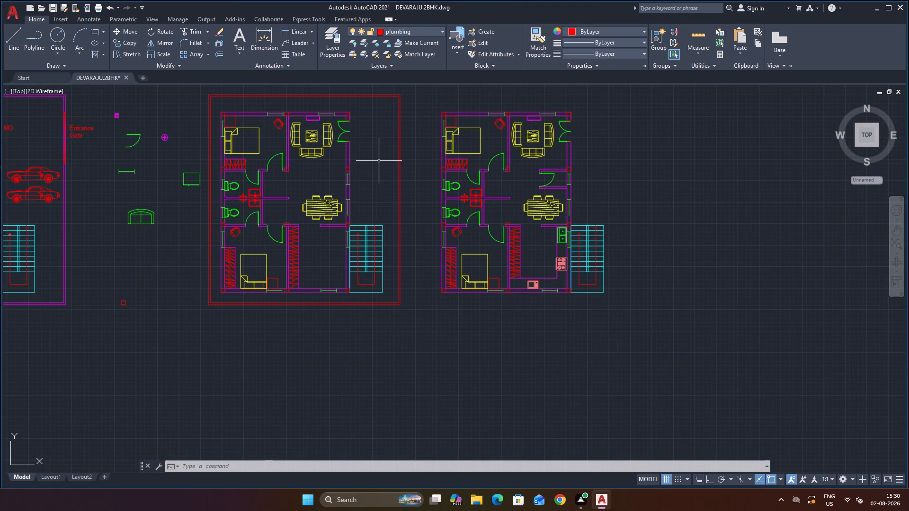
pyautogui.click(330, 205)
pyautogui.rightClick(330, 205)
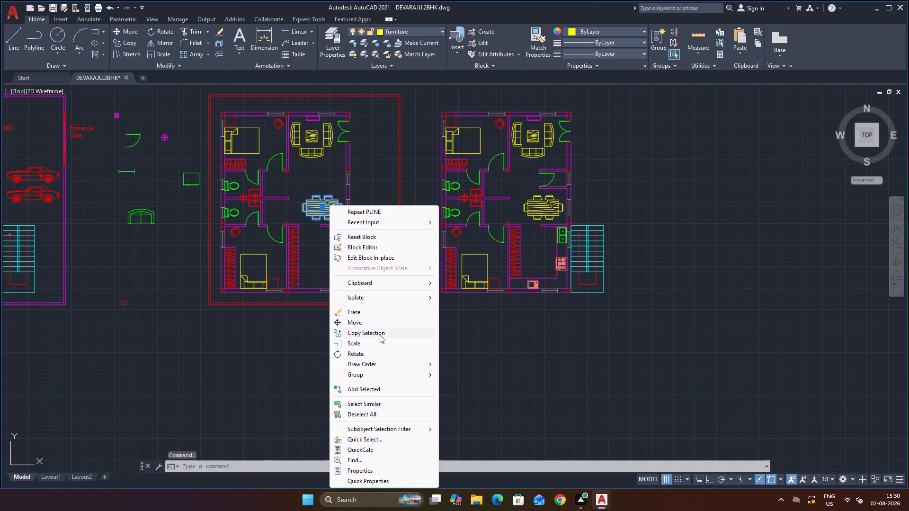
pyautogui.click(367, 313)
# Extend both lines of the wall between dining and kitchen across the opening to the wardrobe-side wall.
pyautogui.scroll(1, 326, 209)
pyautogui.scroll(-1, 326, 209)
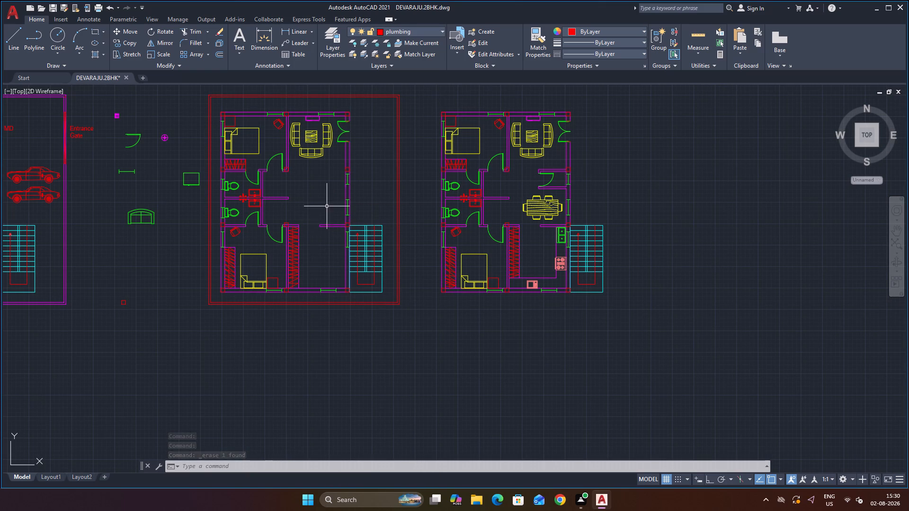
pyautogui.scroll(2, 327, 206)
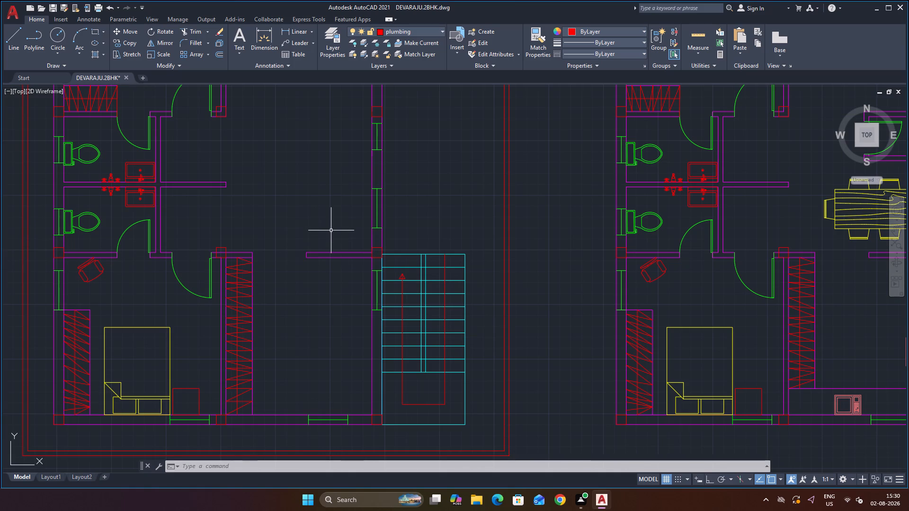
pyautogui.write('ex')
pyautogui.press('Return')
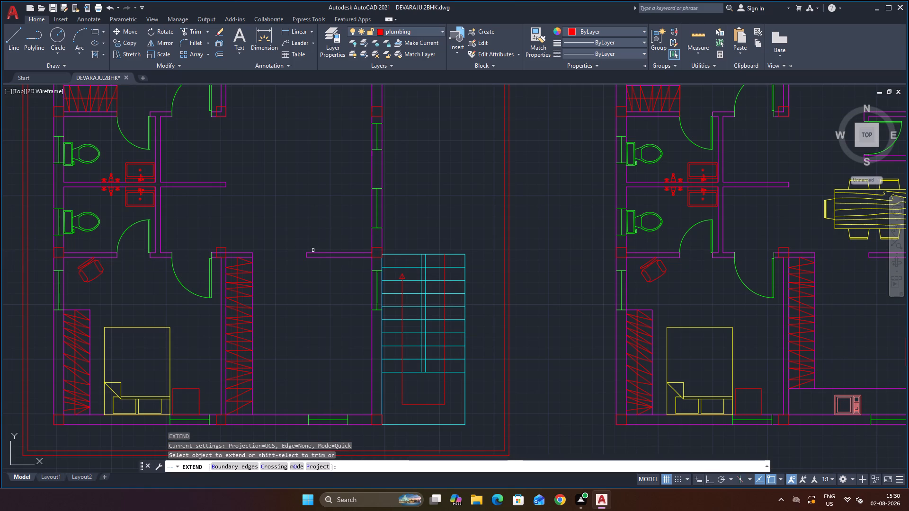
pyautogui.click(310, 253)
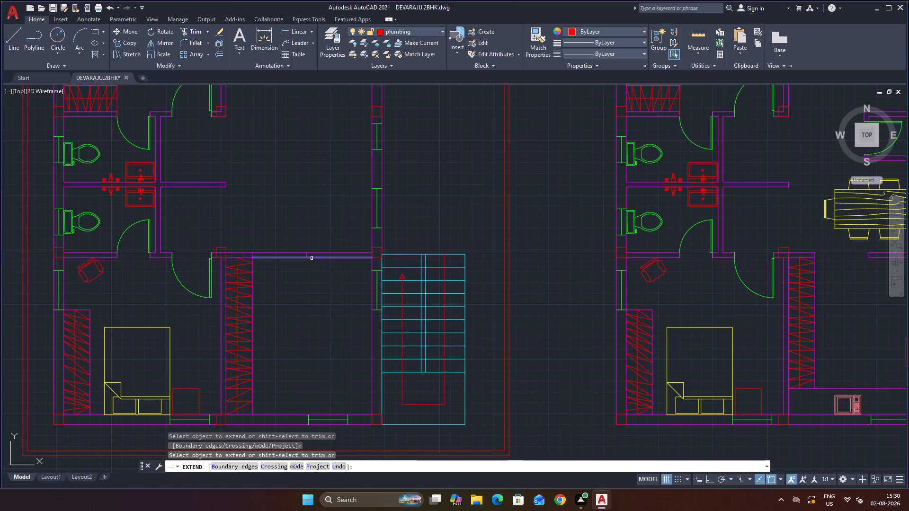
pyautogui.click(312, 258)
pyautogui.scroll(-1, 323, 315)
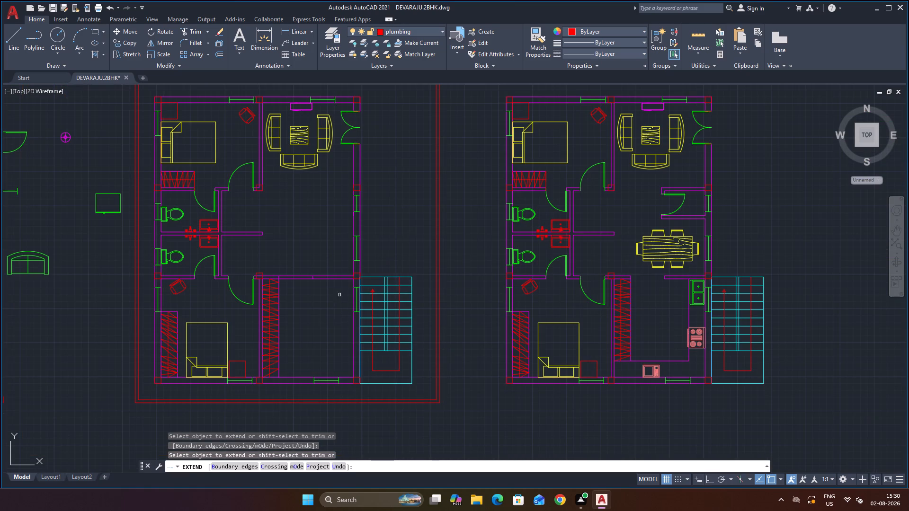
pyautogui.scroll(2, 340, 283)
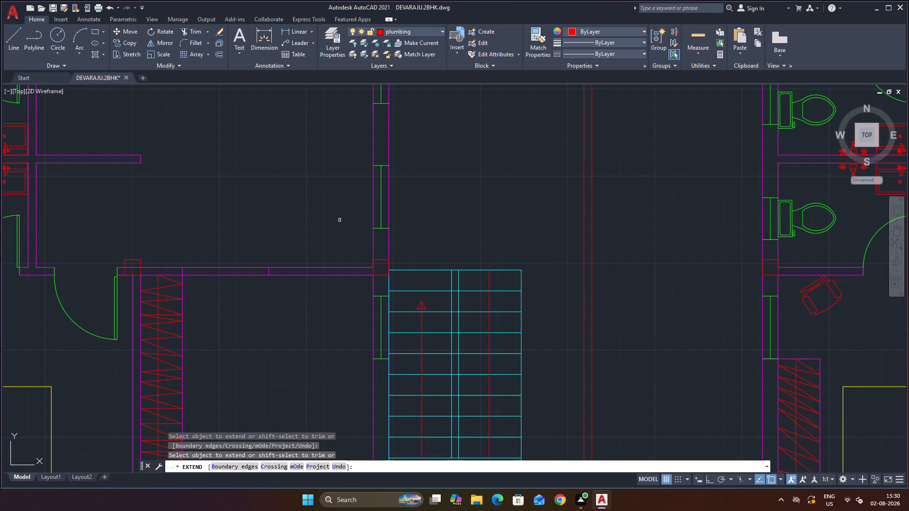
pyautogui.press('Escape')
# Draw a short line across the thickness of the dining-kitchen wall where it meets the column beside the staircase.
pyautogui.scroll(1, 354, 282)
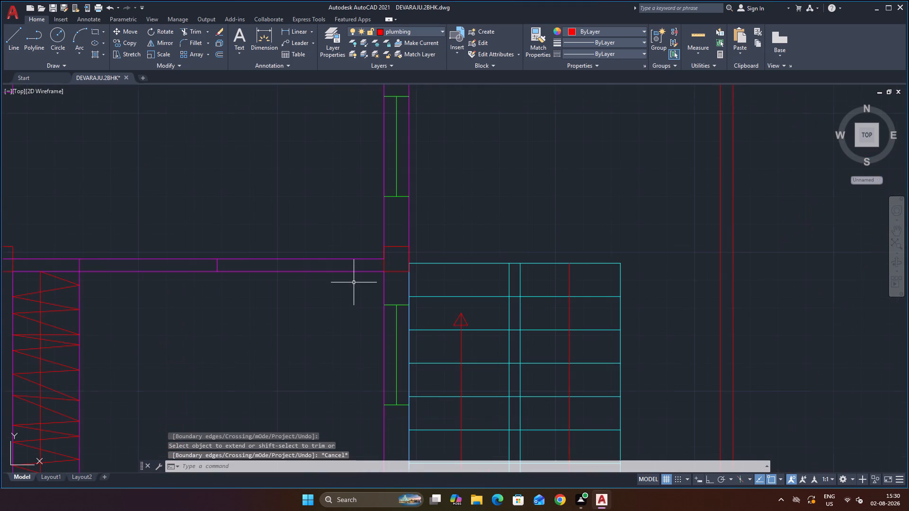
pyautogui.scroll(1, 354, 282)
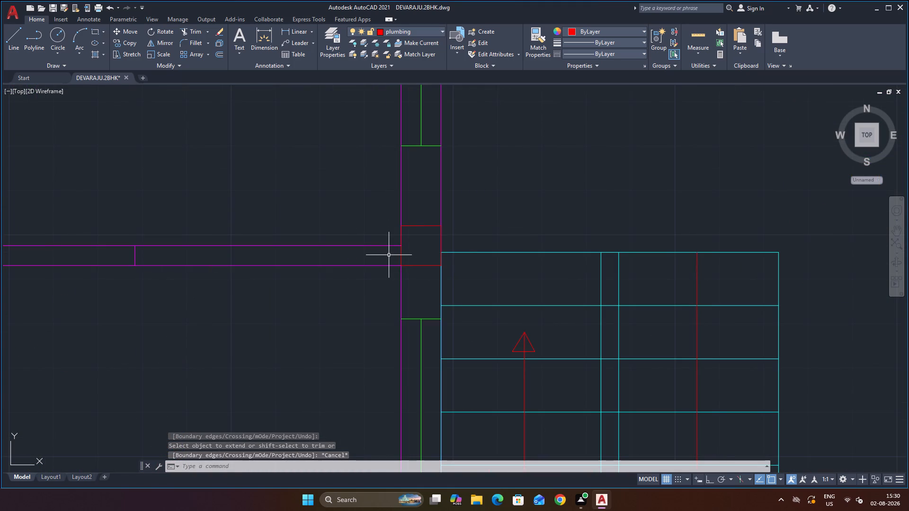
pyautogui.scroll(1, 389, 254)
pyautogui.scroll(-1, 389, 254)
pyautogui.click(12, 39)
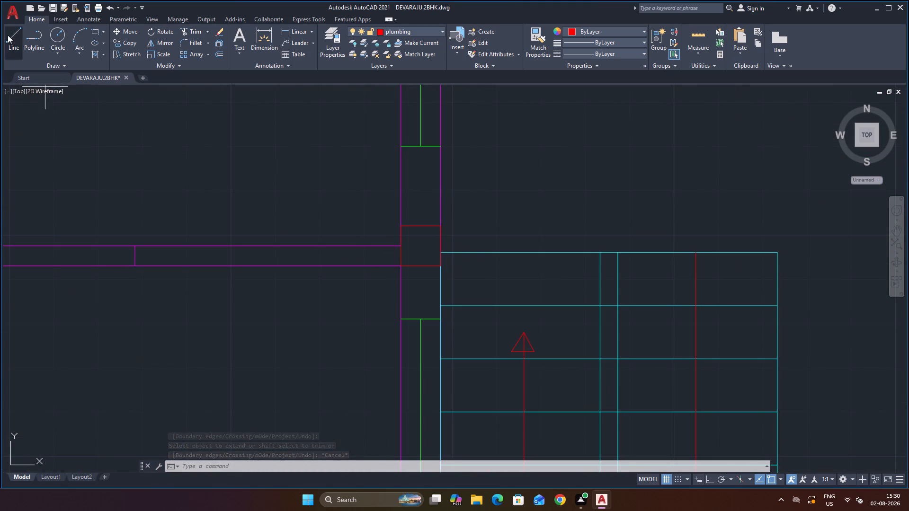
pyautogui.click(399, 268)
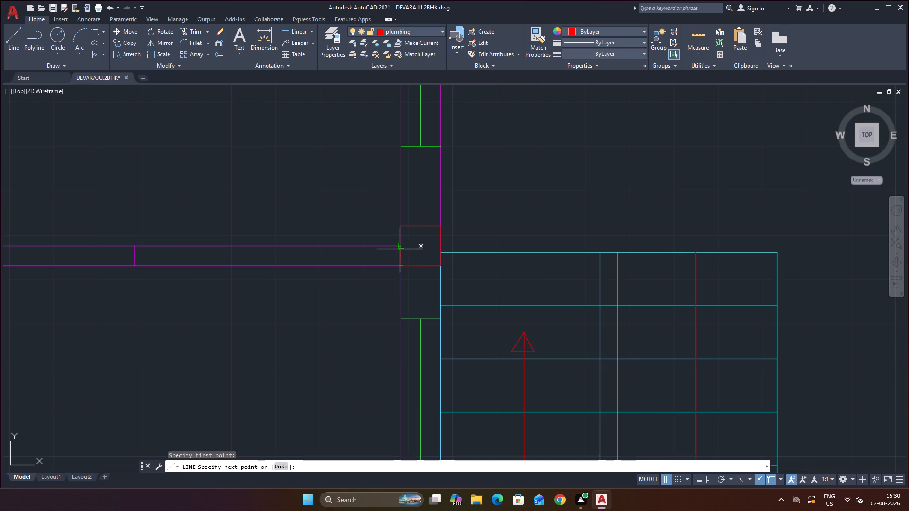
pyautogui.click(400, 247)
pyautogui.press('Escape')
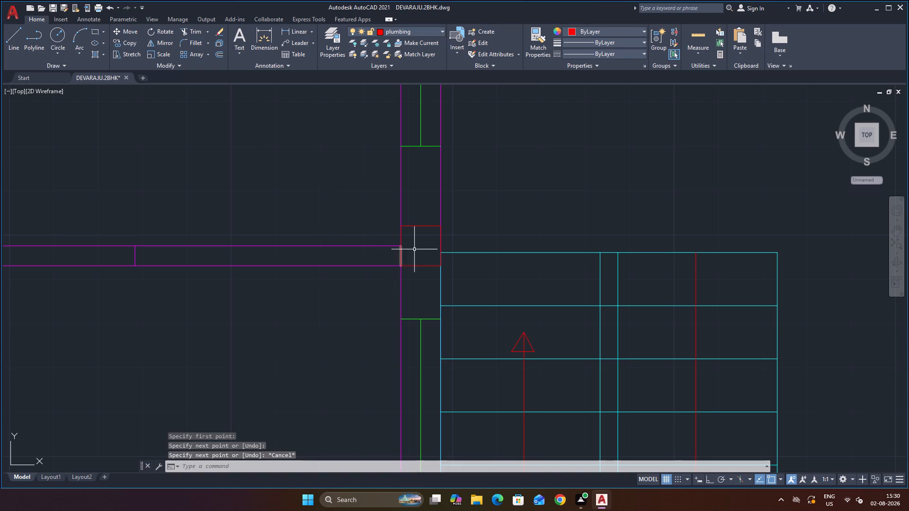
# Offset the short line at the column face 9 inches along the dining-kitchen wall, toward the wardrobe.
pyautogui.press('o')
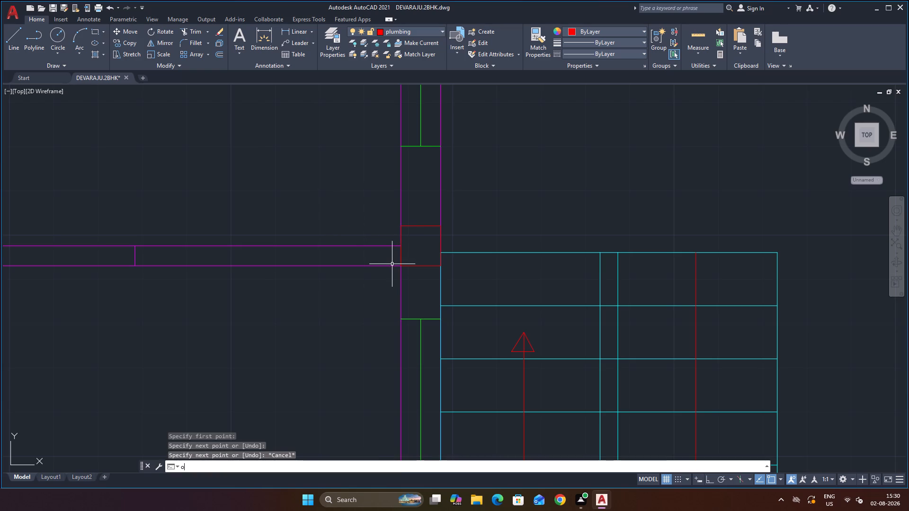
pyautogui.press('Return')
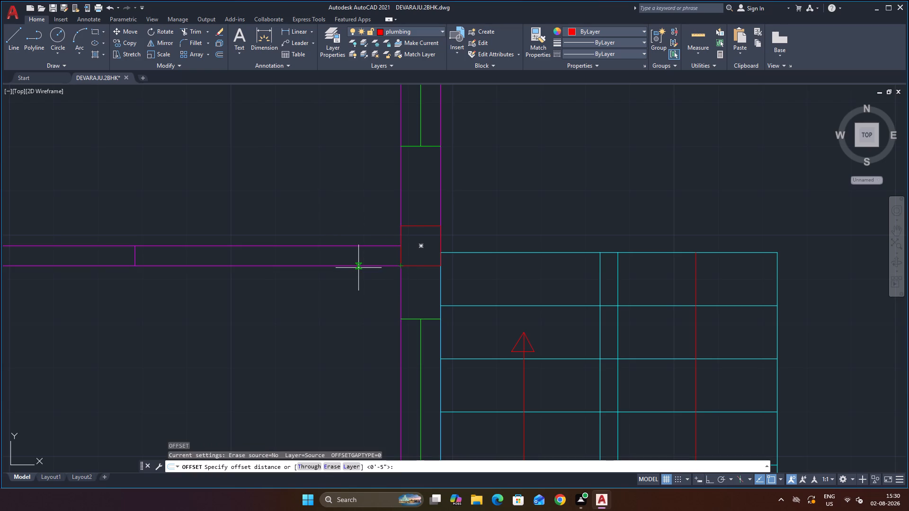
pyautogui.press('9')
pyautogui.press('Return')
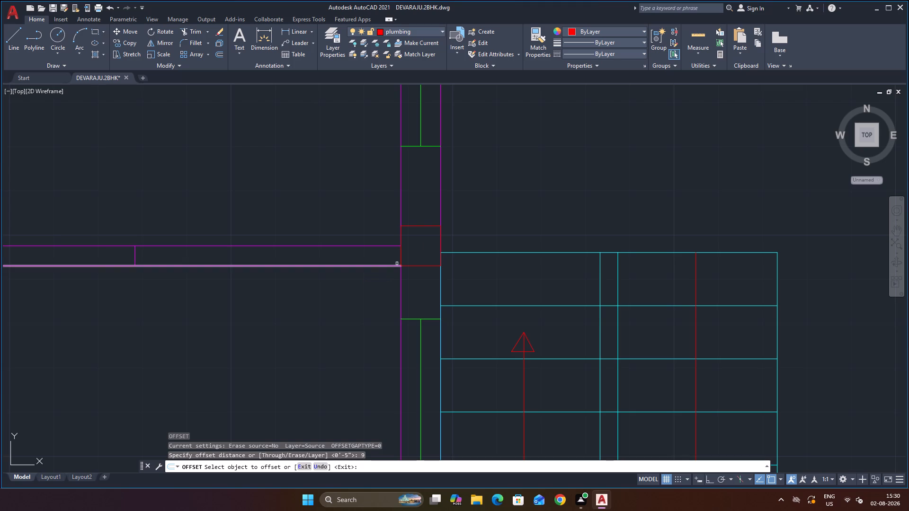
pyautogui.click(401, 256)
pyautogui.click(374, 256)
pyautogui.scroll(-2, 374, 256)
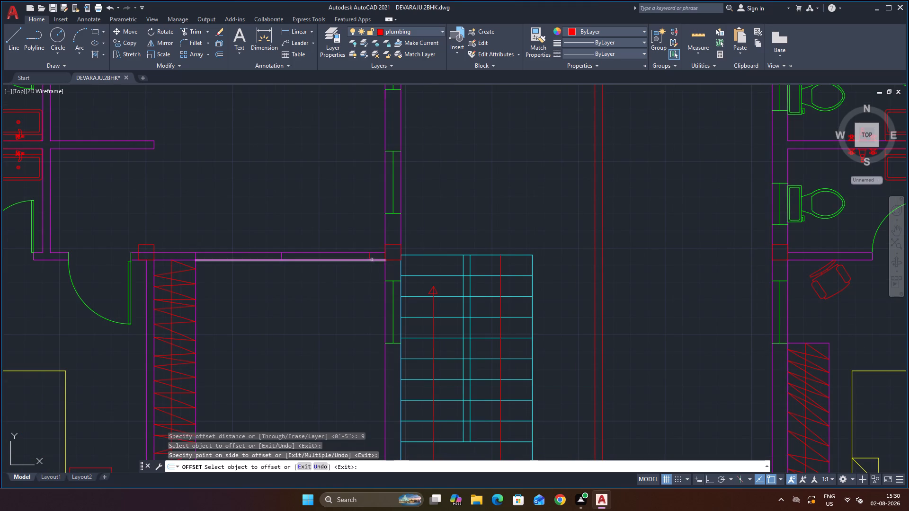
pyautogui.press('Escape')
# Offset the new jamb line 3' further along the dining-kitchen wall toward the wardrobe to mark the doorway width.
pyautogui.press('space')
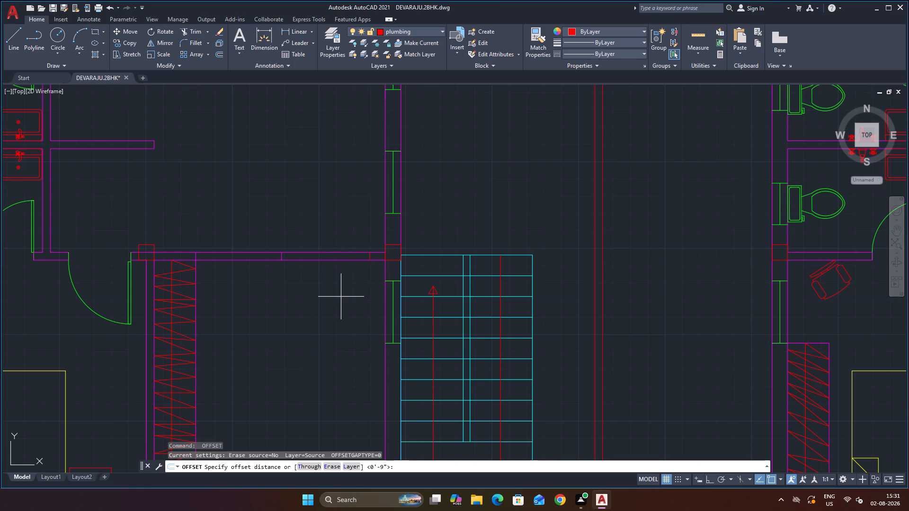
pyautogui.press('3')
pyautogui.press("'")
pyautogui.press('Return')
pyautogui.click(369, 257)
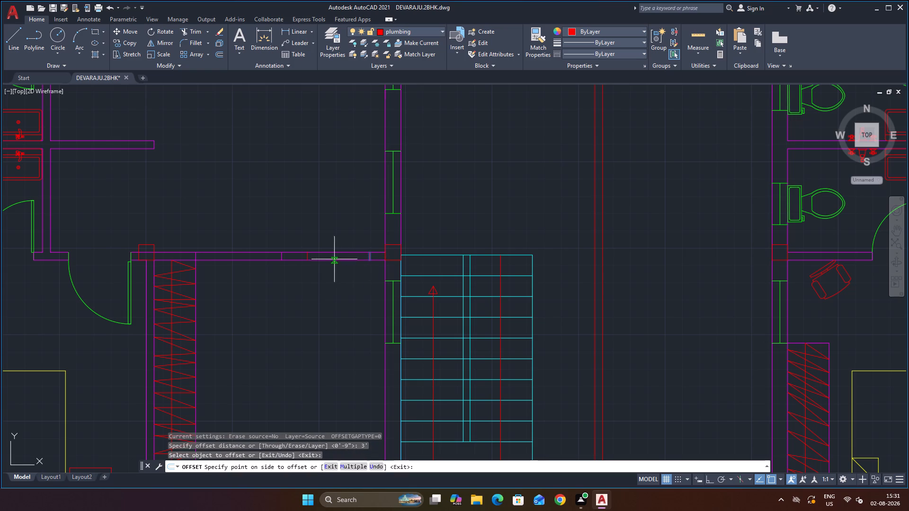
pyautogui.click(334, 259)
pyautogui.scroll(-1, 323, 306)
pyautogui.scroll(2, 307, 253)
pyautogui.scroll(2, 369, 308)
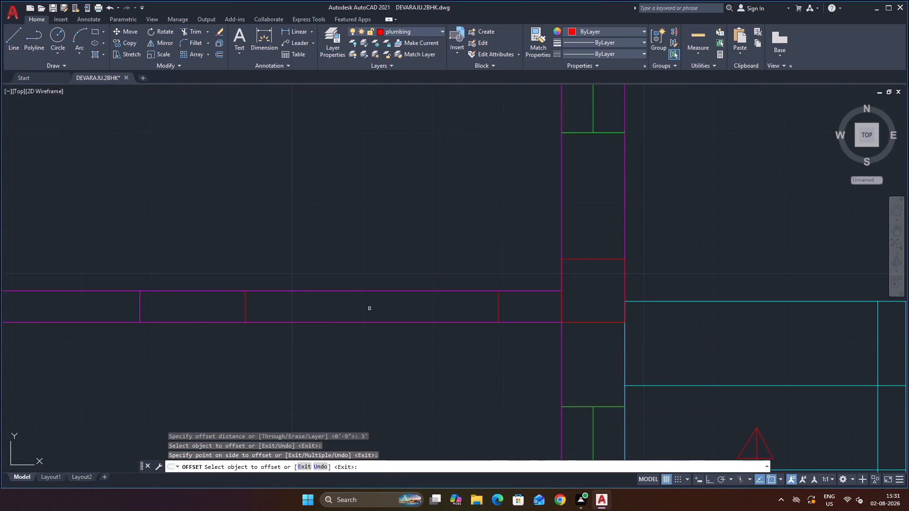
pyautogui.press('Escape')
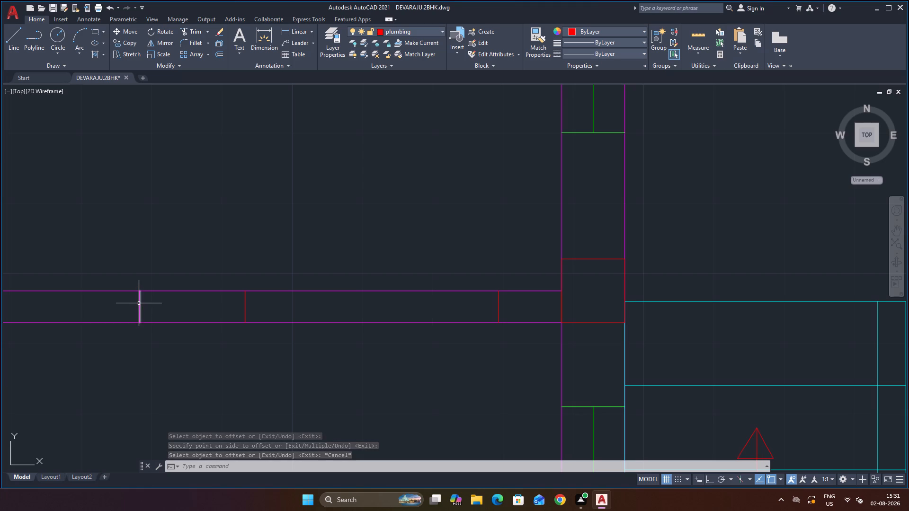
# Erase the old wall-end line left across the dining-kitchen wall, on the wardrobe side of the new jamb lines.
pyautogui.click(140, 301)
pyautogui.press('Delete')
# Put both doorway jamb lines on the walls layer, accepting magenta as that layer's colour.
pyautogui.scroll(-2, 160, 331)
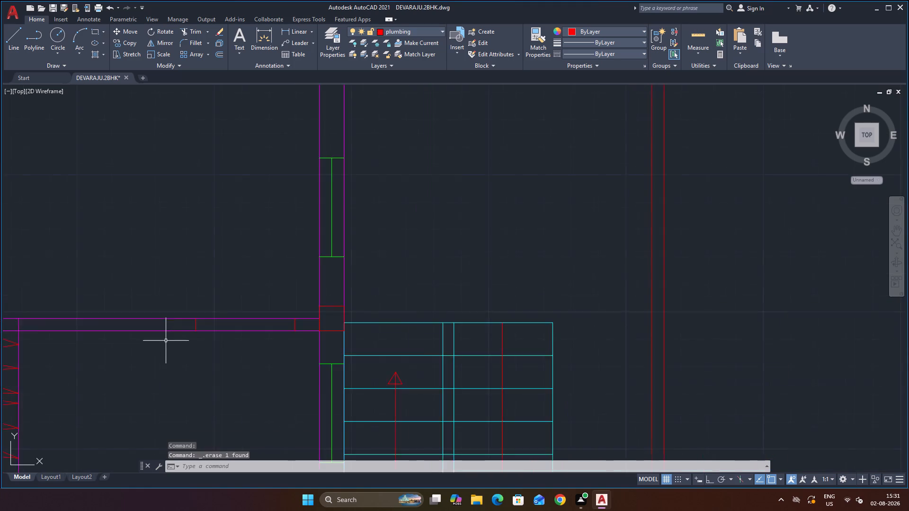
pyautogui.scroll(-2, 166, 341)
pyautogui.scroll(4, 230, 362)
pyautogui.scroll(-3, 211, 333)
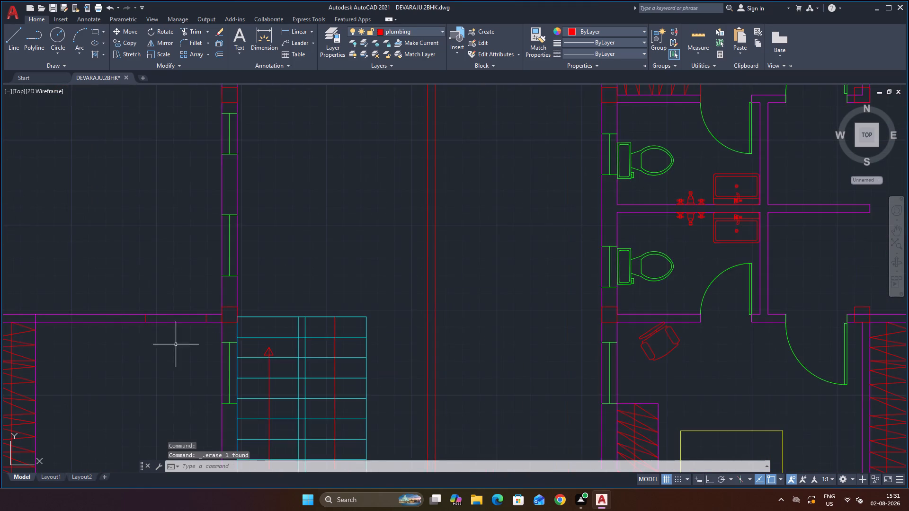
pyautogui.scroll(3, 132, 332)
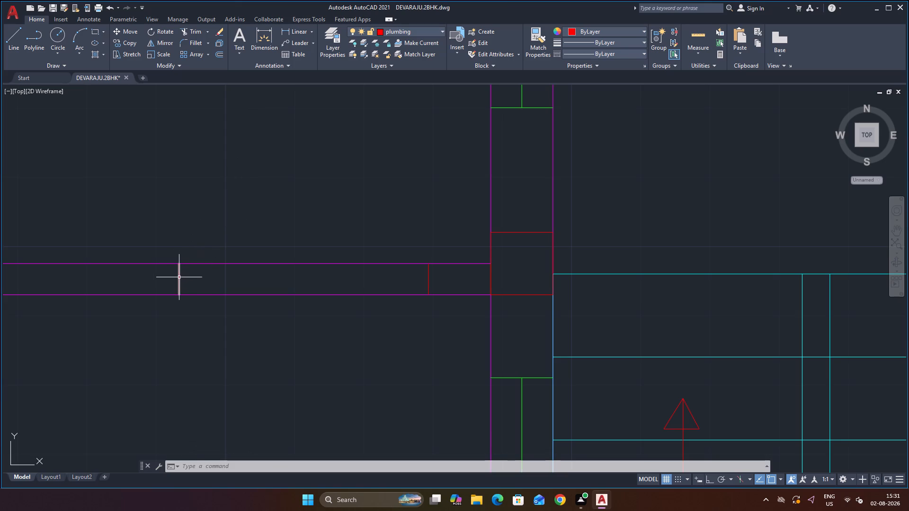
pyautogui.click(179, 277)
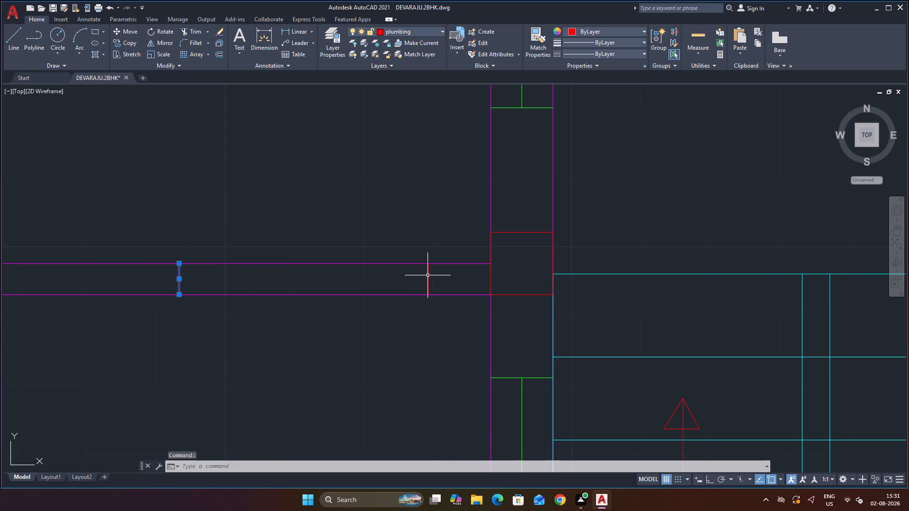
pyautogui.click(428, 275)
pyautogui.click(414, 31)
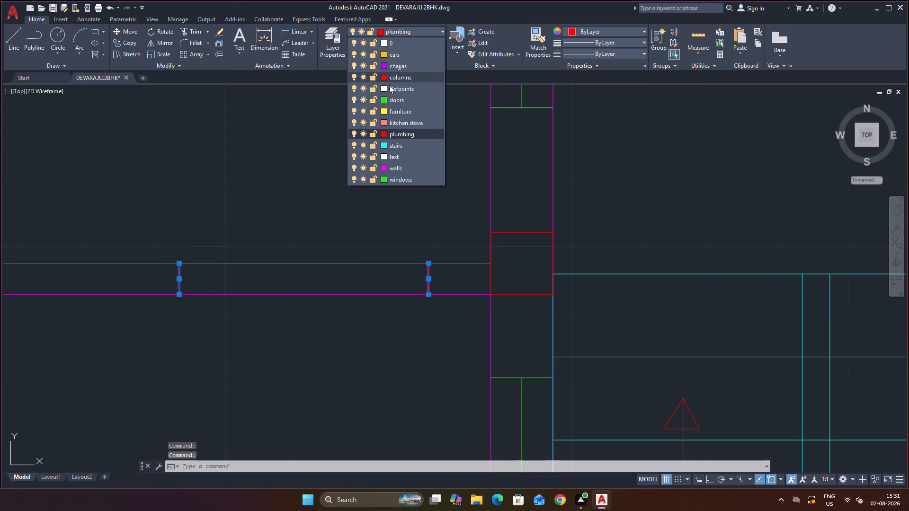
pyautogui.click(382, 170)
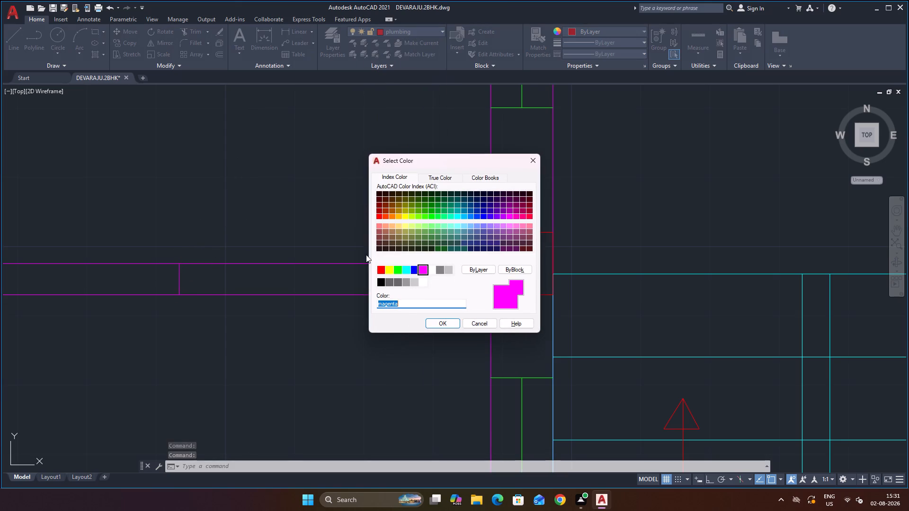
pyautogui.click(438, 326)
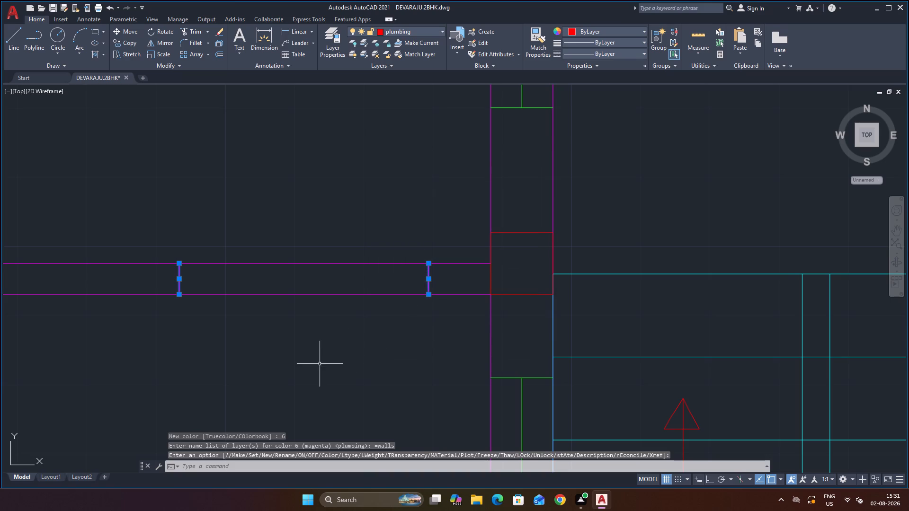
pyautogui.press('Escape')
# Trim both dining-kitchen wall lines between the two jamb lines to open the doorway.
pyautogui.write('tr')
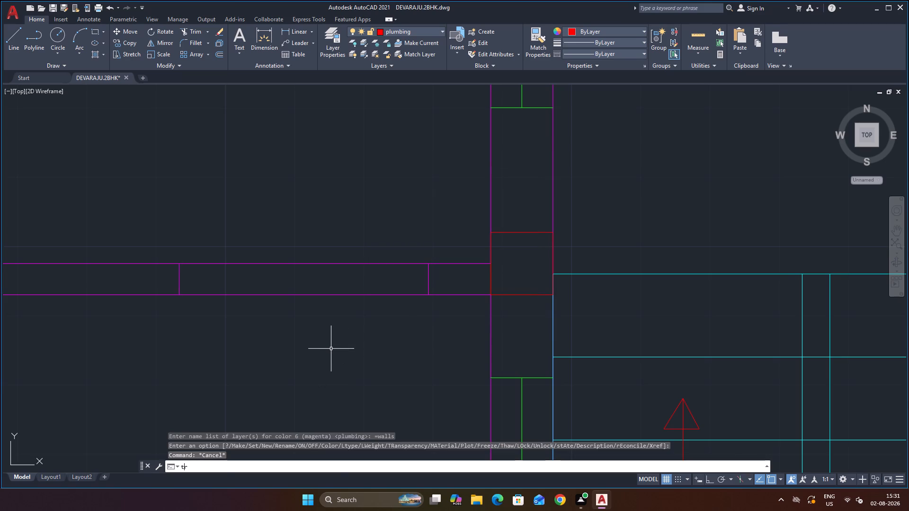
pyautogui.press('Return')
pyautogui.moveTo(372, 212); pyautogui.dragTo(378, 215)
pyautogui.click(335, 346)
pyautogui.scroll(-2, 359, 334)
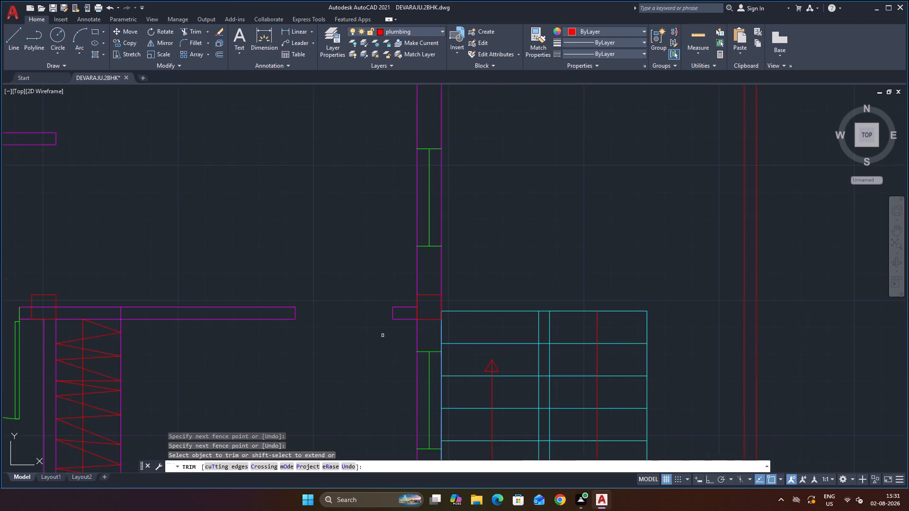
pyautogui.scroll(3, 403, 331)
pyautogui.press('Escape')
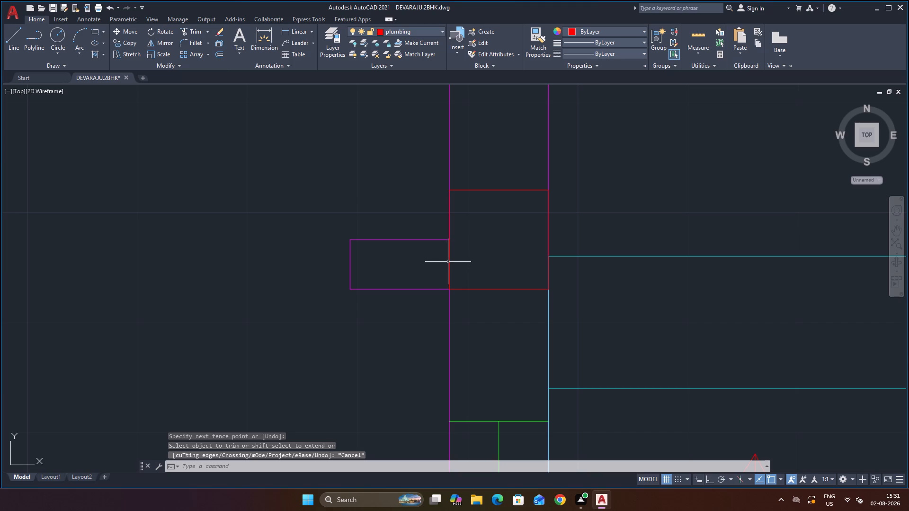
# Erase the short line where the wall stub meets the face of the column beside the staircase.
pyautogui.click(449, 260)
pyautogui.press('Delete')
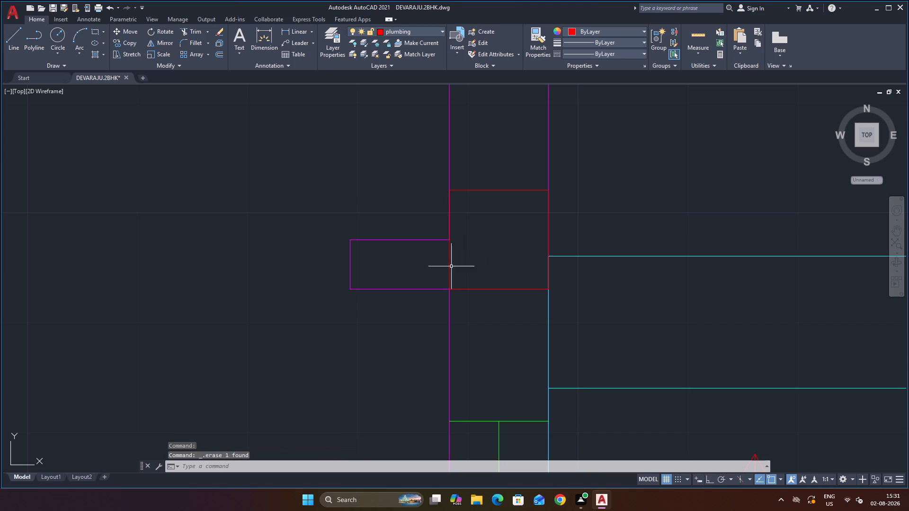
# Examine the reworked middle plan and its new doorway alongside the neighbouring 2BHK plan copies.
pyautogui.scroll(-3, 423, 326)
pyautogui.scroll(1, 334, 361)
pyautogui.scroll(-2, 334, 361)
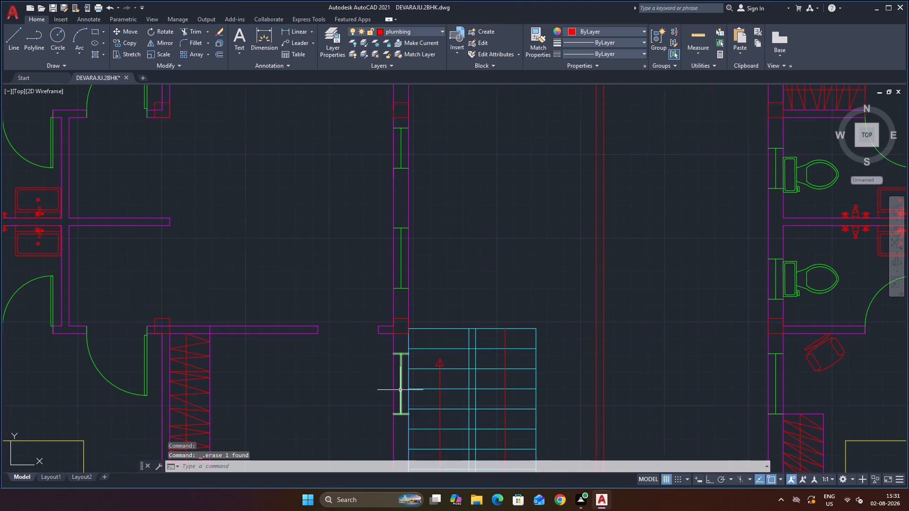
pyautogui.scroll(1, 400, 390)
pyautogui.scroll(-2, 401, 389)
pyautogui.scroll(-2, 340, 398)
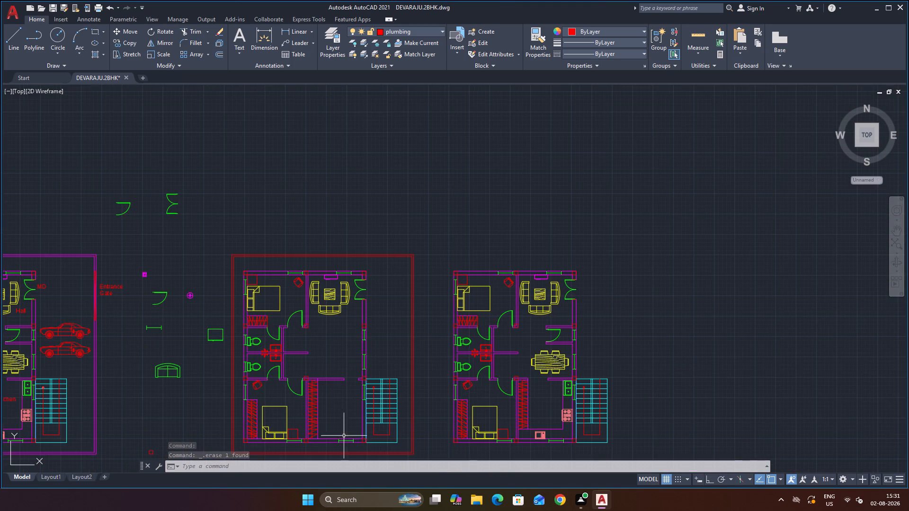
pyautogui.scroll(2, 364, 409)
pyautogui.scroll(-2, 354, 399)
pyautogui.scroll(3, 358, 427)
pyautogui.scroll(-3, 362, 404)
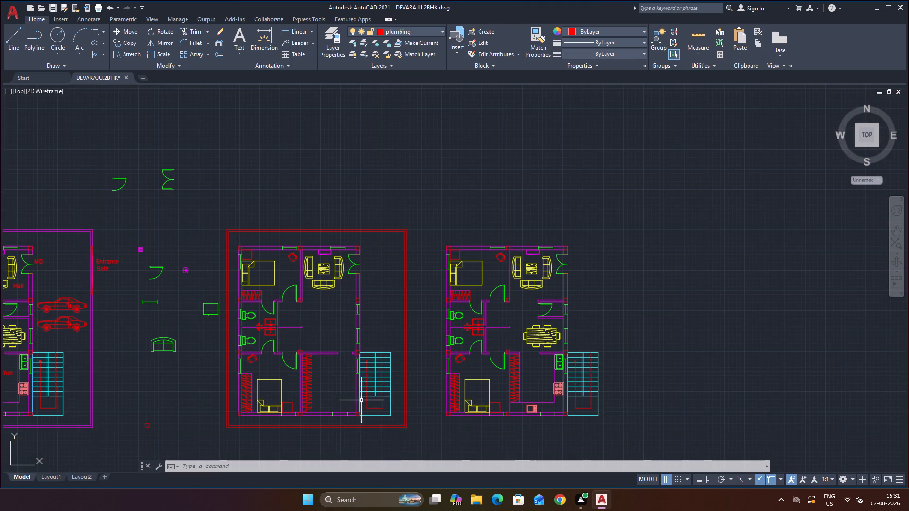
pyautogui.scroll(2, 361, 424)
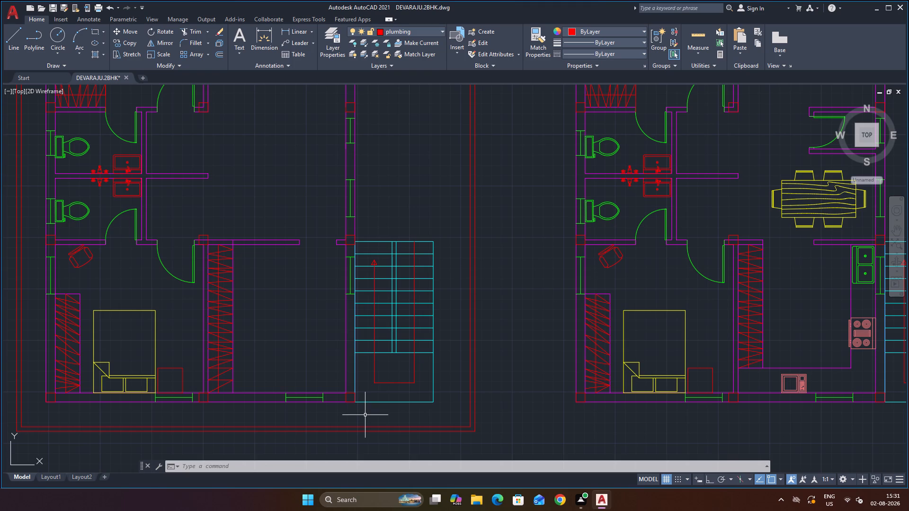
pyautogui.scroll(-1, 365, 415)
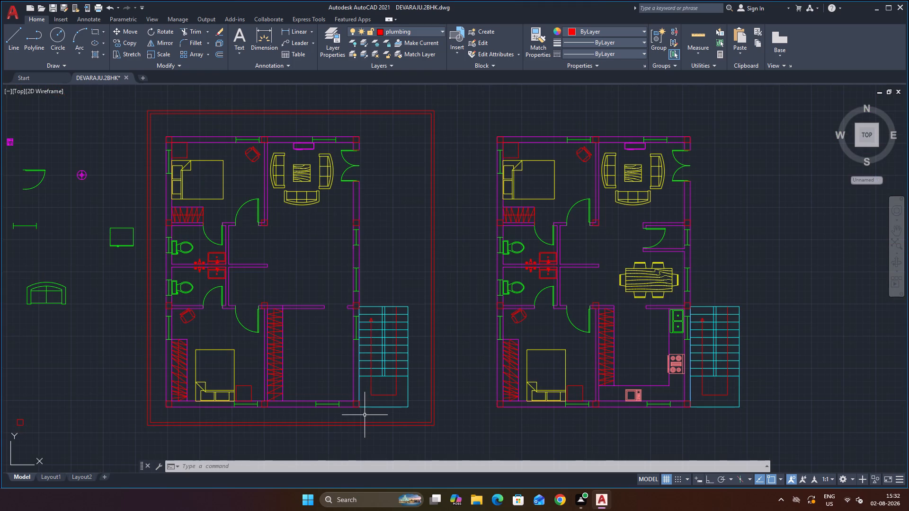
pyautogui.scroll(-1, 364, 414)
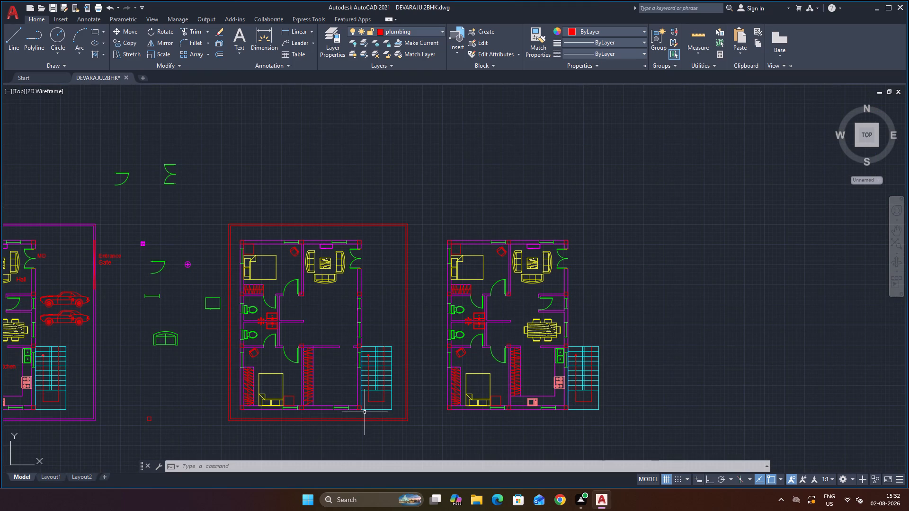
pyautogui.scroll(1, 382, 327)
pyautogui.scroll(-2, 386, 329)
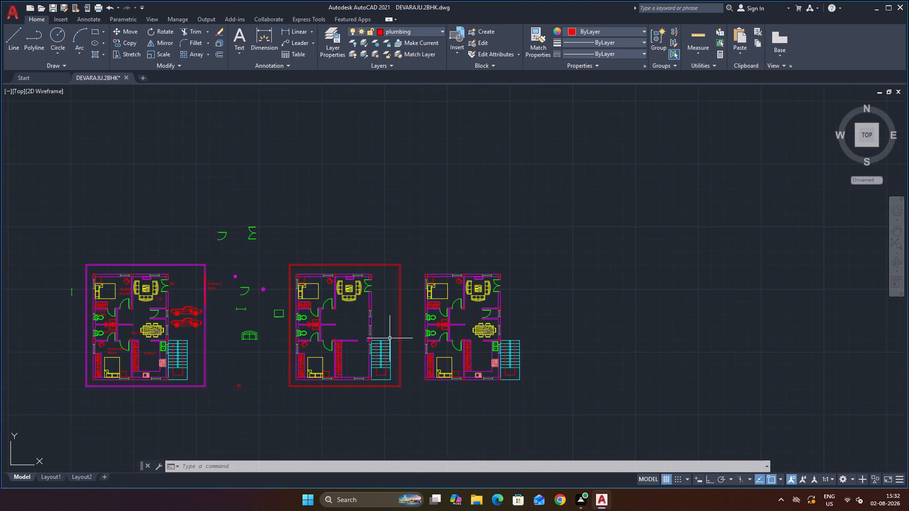
pyautogui.scroll(1, 397, 353)
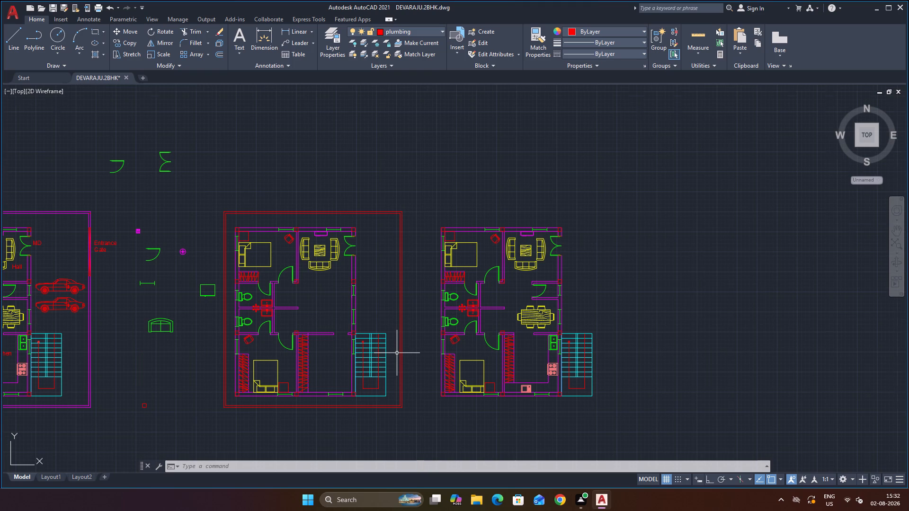
pyautogui.scroll(2, 397, 353)
pyautogui.scroll(-2, 397, 353)
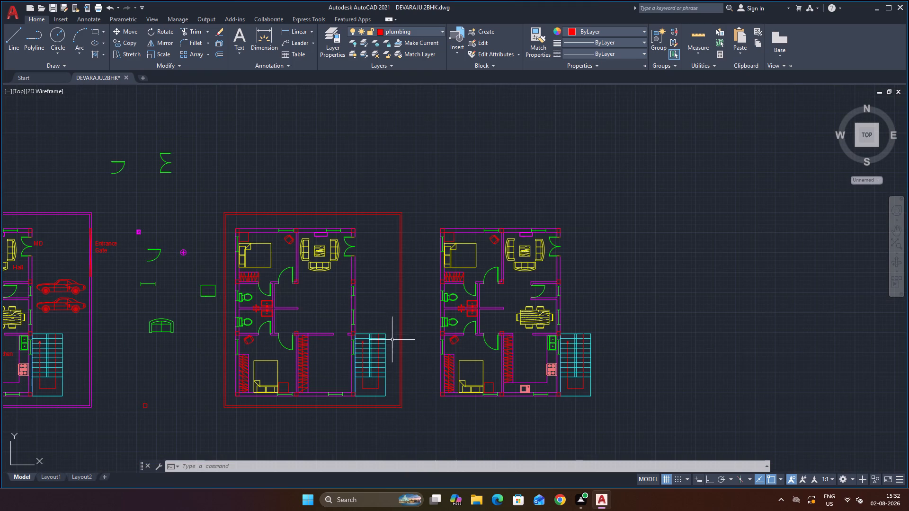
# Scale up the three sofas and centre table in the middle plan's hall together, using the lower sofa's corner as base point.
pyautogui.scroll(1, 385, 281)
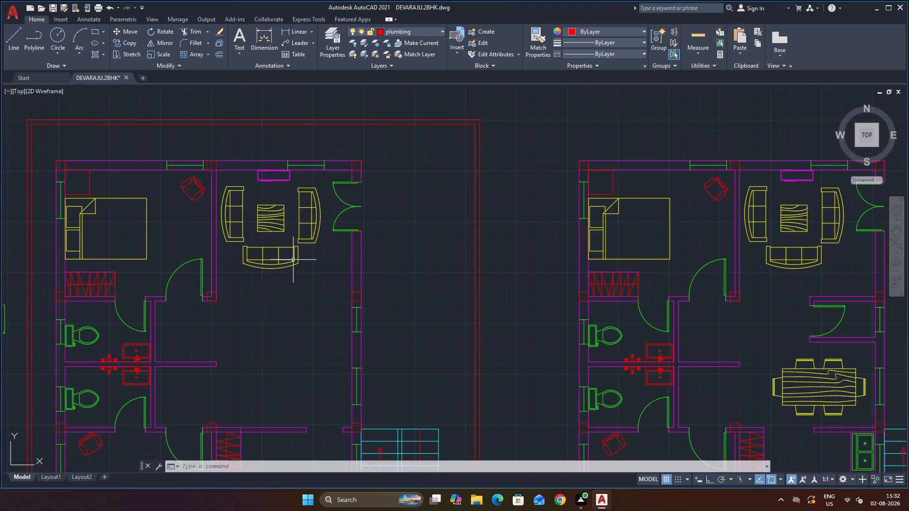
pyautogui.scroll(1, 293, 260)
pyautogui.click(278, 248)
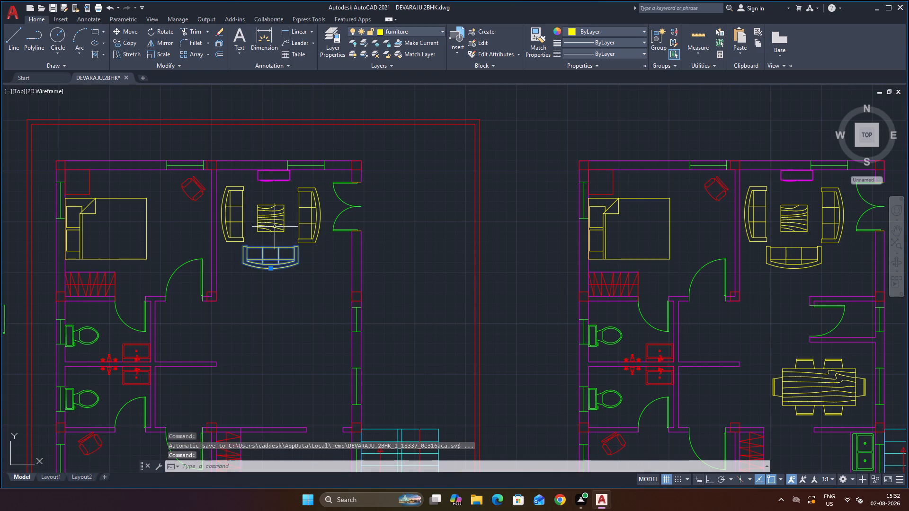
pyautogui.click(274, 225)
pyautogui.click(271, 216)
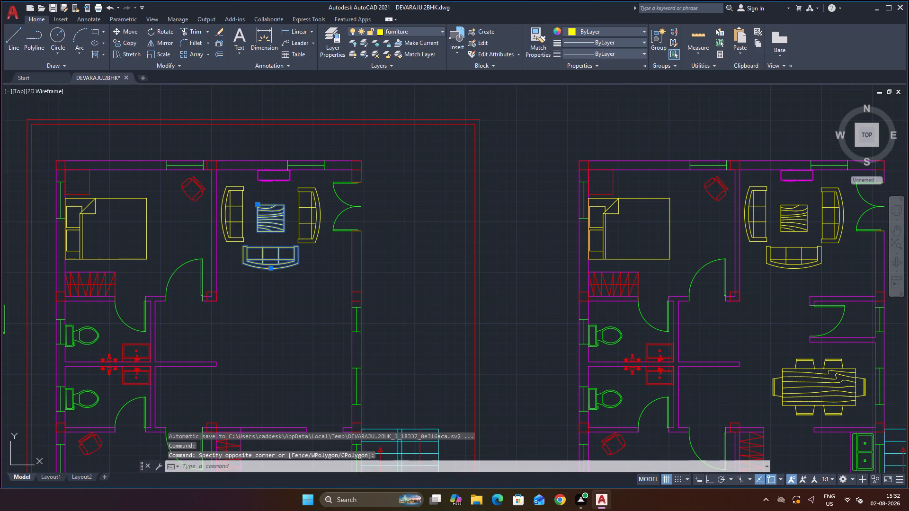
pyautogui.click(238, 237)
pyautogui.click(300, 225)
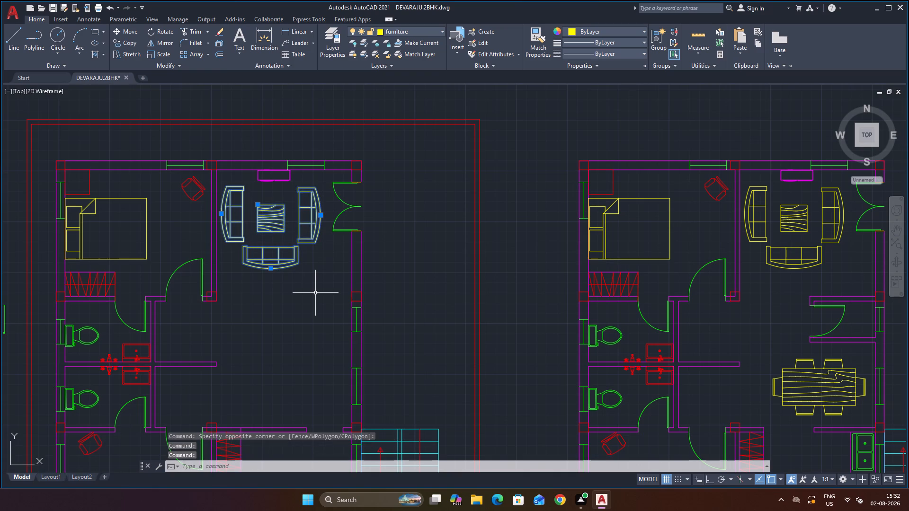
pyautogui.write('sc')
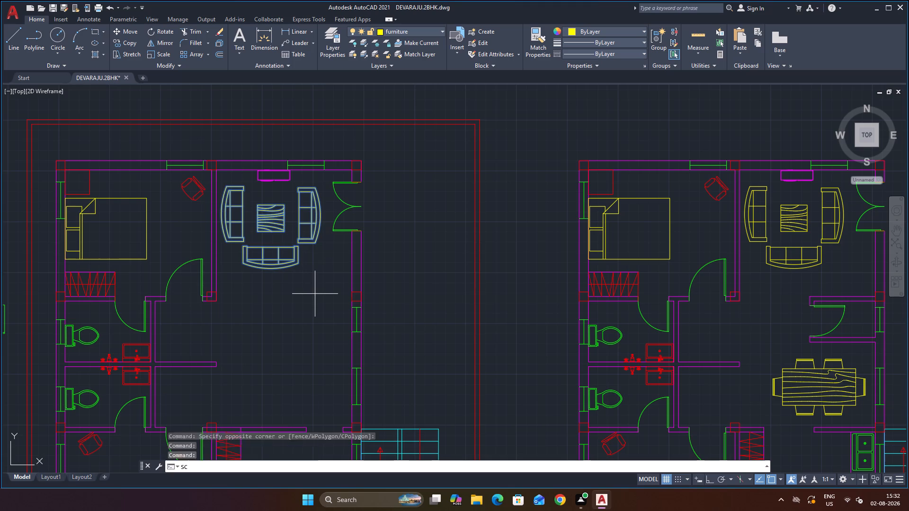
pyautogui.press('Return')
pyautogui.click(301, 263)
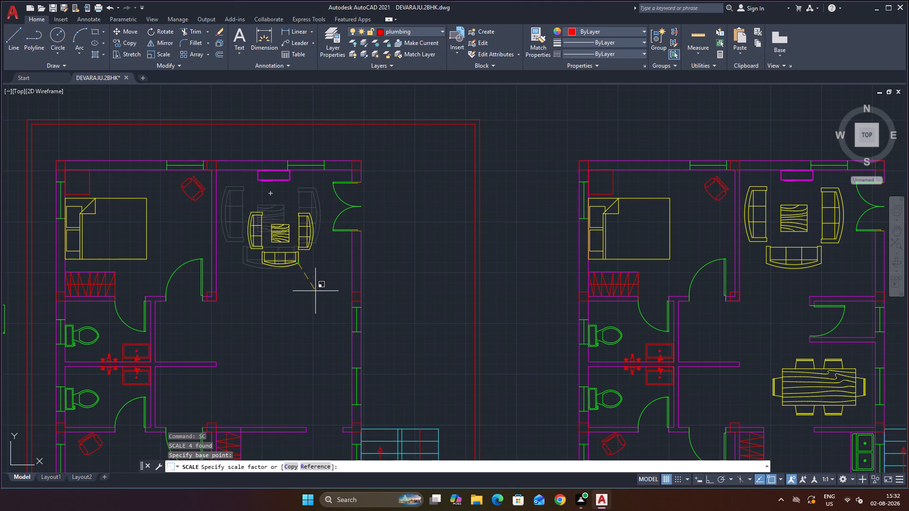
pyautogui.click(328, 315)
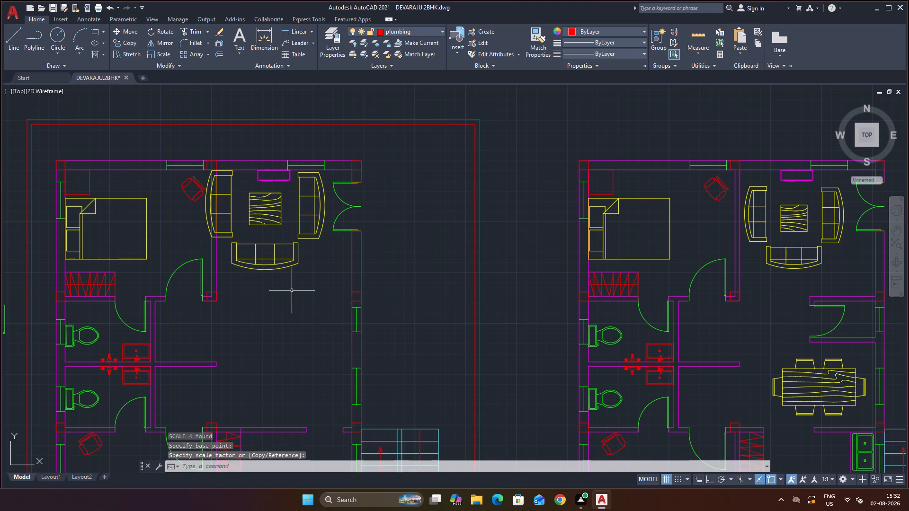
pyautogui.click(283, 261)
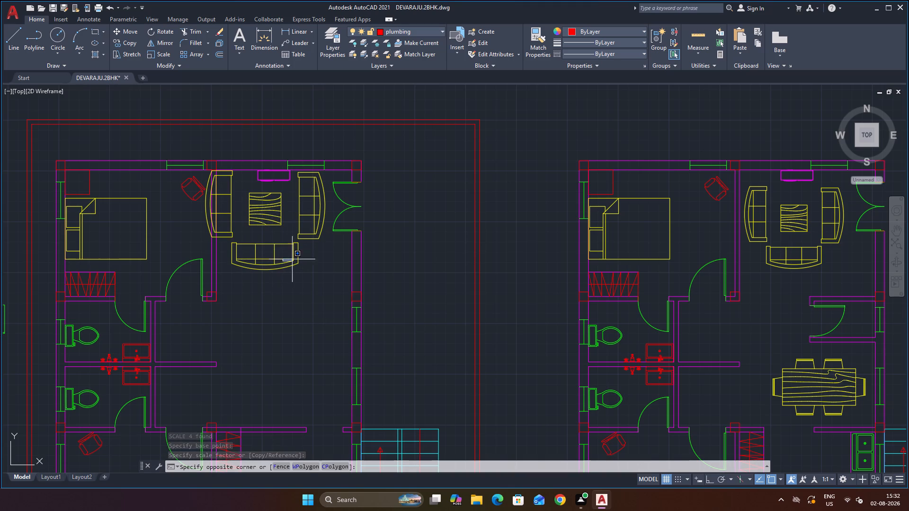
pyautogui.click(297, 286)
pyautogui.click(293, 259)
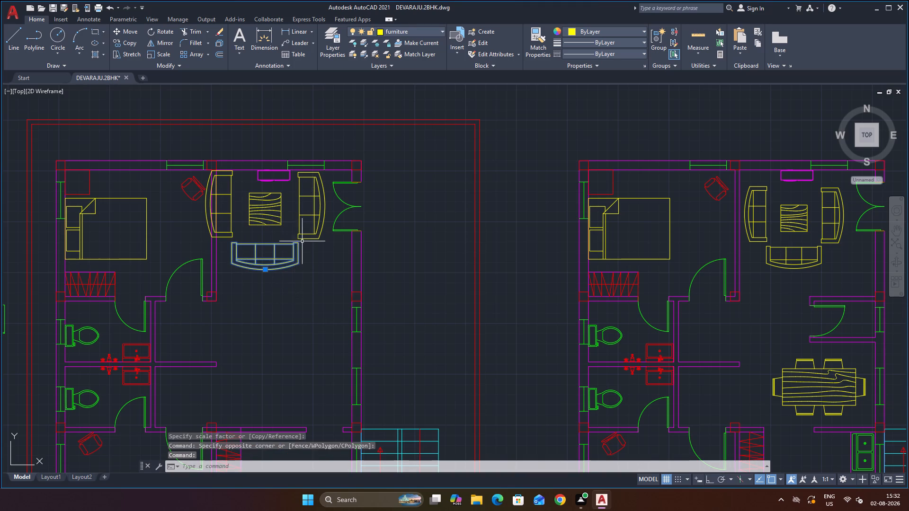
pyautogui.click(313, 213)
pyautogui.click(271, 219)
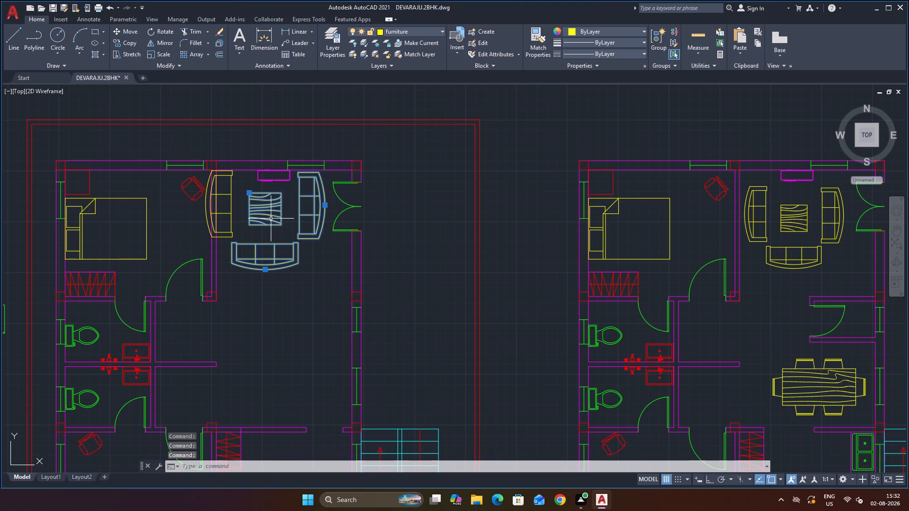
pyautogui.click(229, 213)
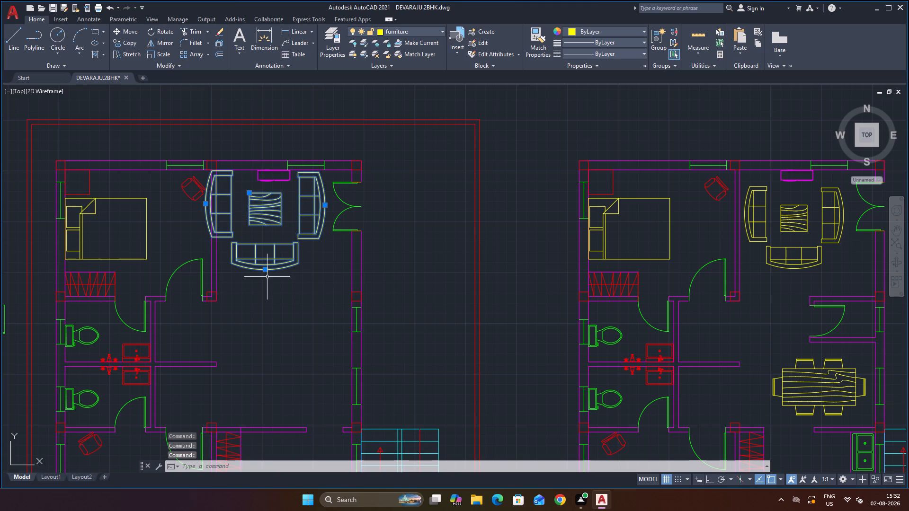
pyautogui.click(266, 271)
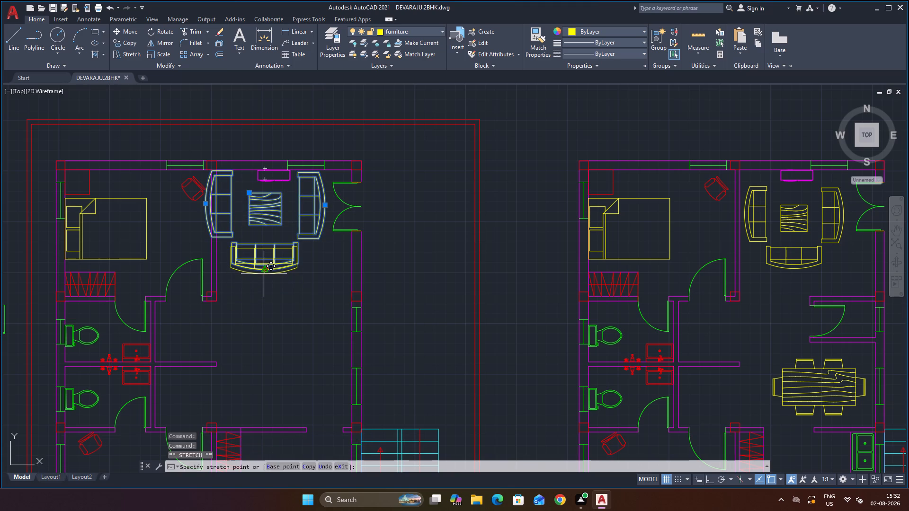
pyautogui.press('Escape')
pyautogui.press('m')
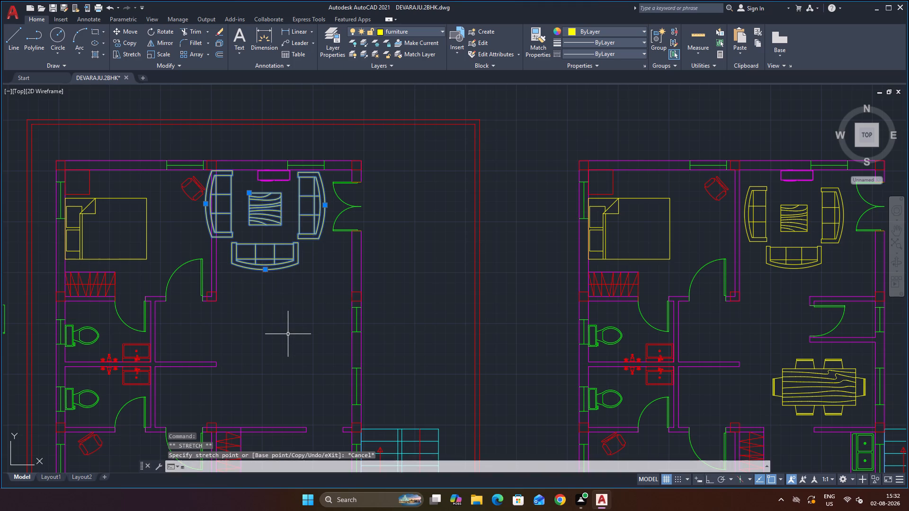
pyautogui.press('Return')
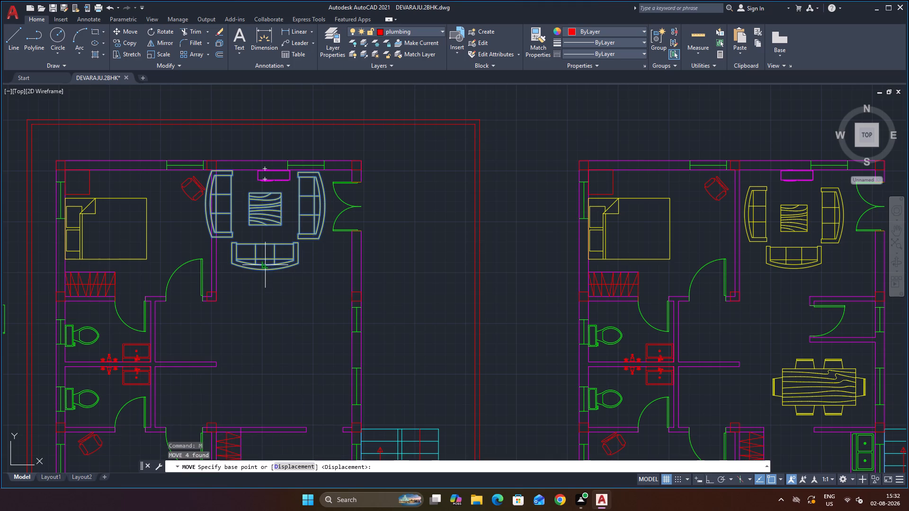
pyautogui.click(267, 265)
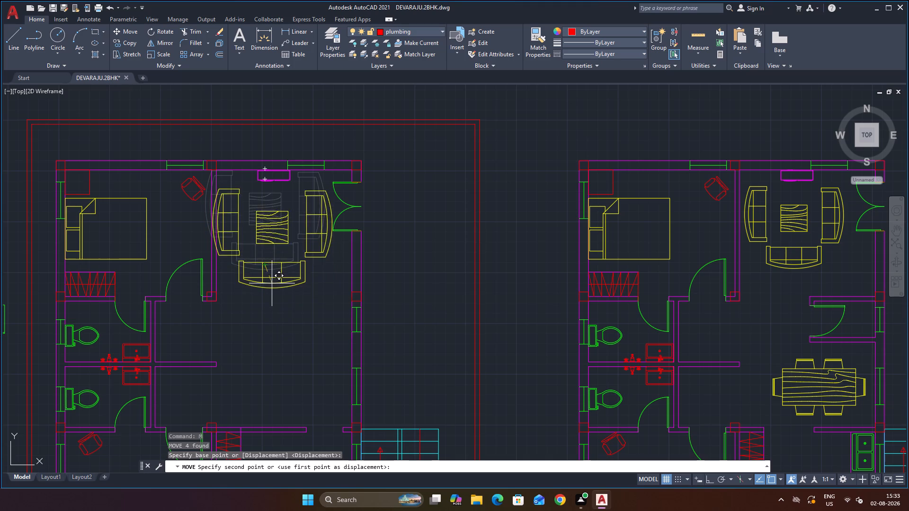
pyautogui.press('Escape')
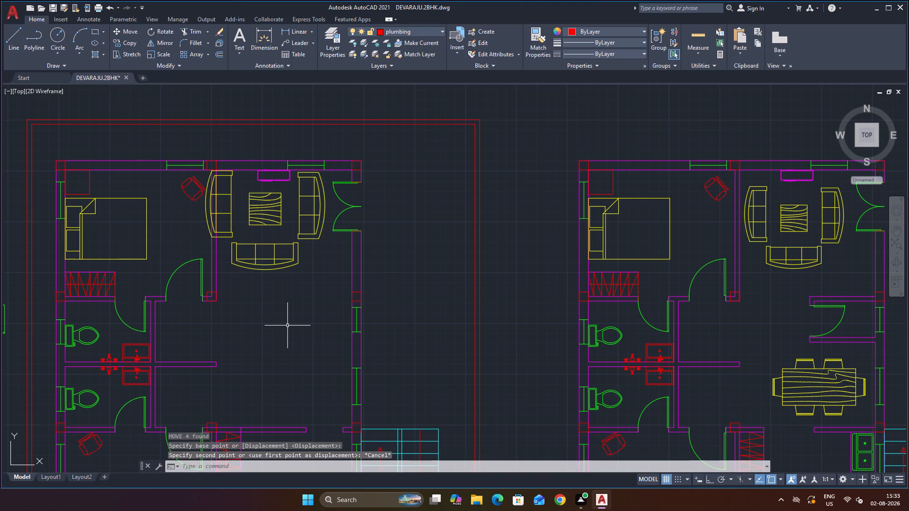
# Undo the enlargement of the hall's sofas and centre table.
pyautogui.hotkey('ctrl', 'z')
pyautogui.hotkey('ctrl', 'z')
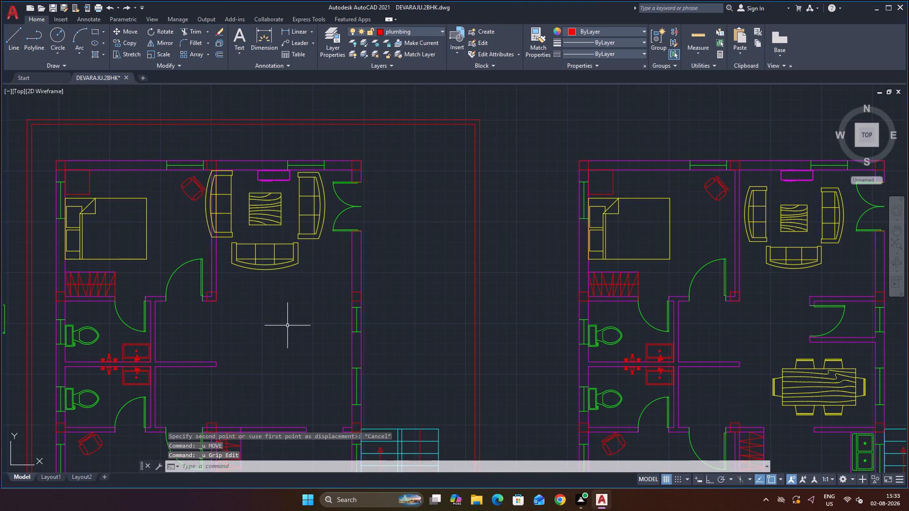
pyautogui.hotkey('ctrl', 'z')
# Put the square bedside tables in both bedrooms of the middle plan on the furniture layer, accepting yellow as its colour.
pyautogui.scroll(-1, 287, 326)
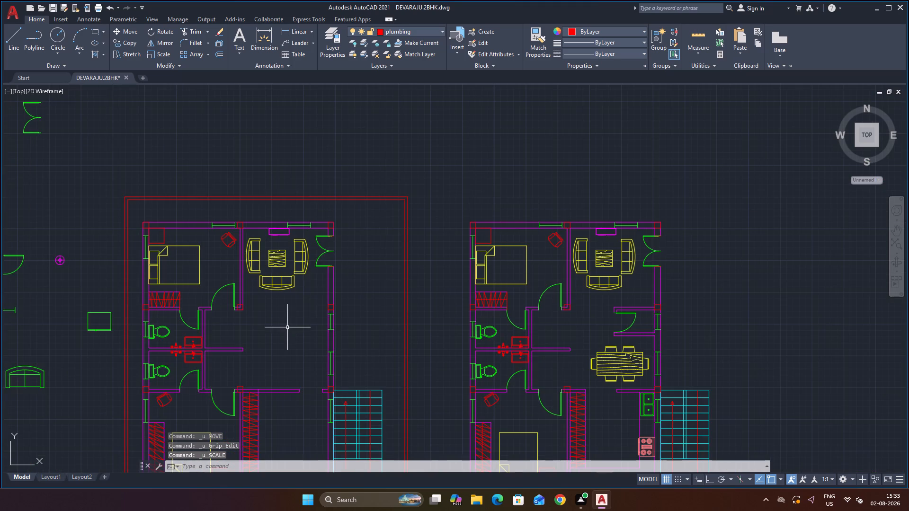
pyautogui.scroll(1, 328, 300)
pyautogui.scroll(-1, 328, 300)
pyautogui.scroll(1, 328, 341)
pyautogui.scroll(-2, 327, 343)
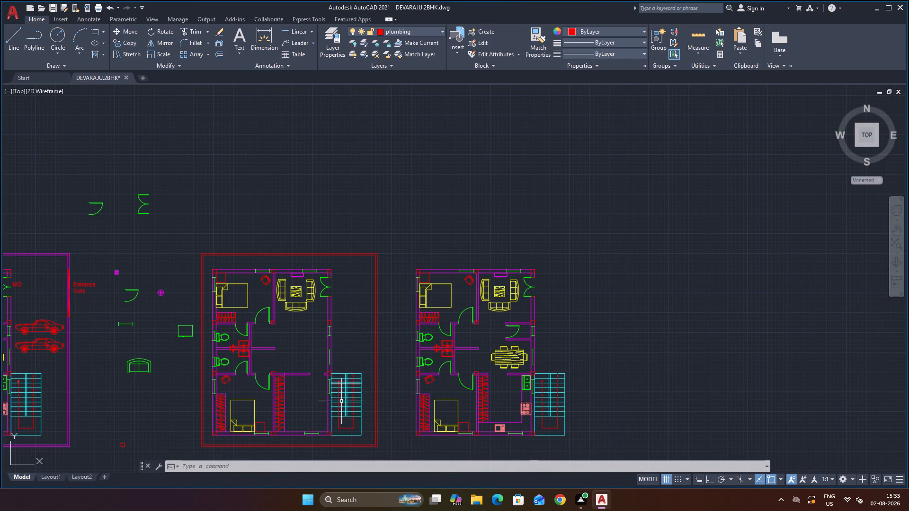
pyautogui.scroll(1, 331, 412)
pyautogui.scroll(-2, 329, 411)
pyautogui.scroll(1, 302, 440)
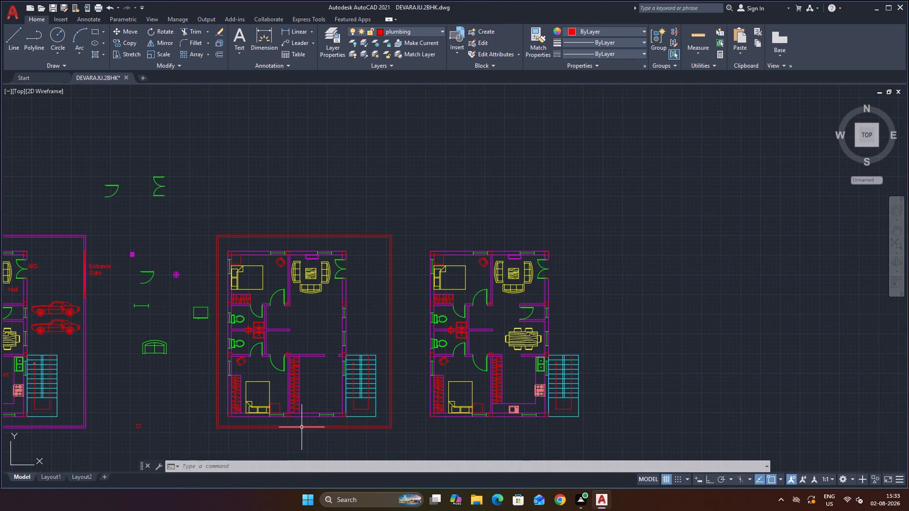
pyautogui.click(279, 405)
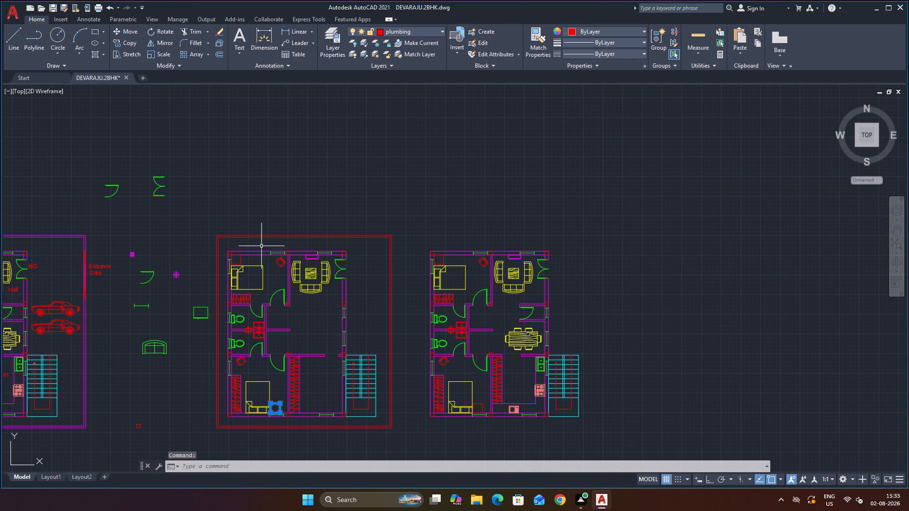
pyautogui.click(240, 261)
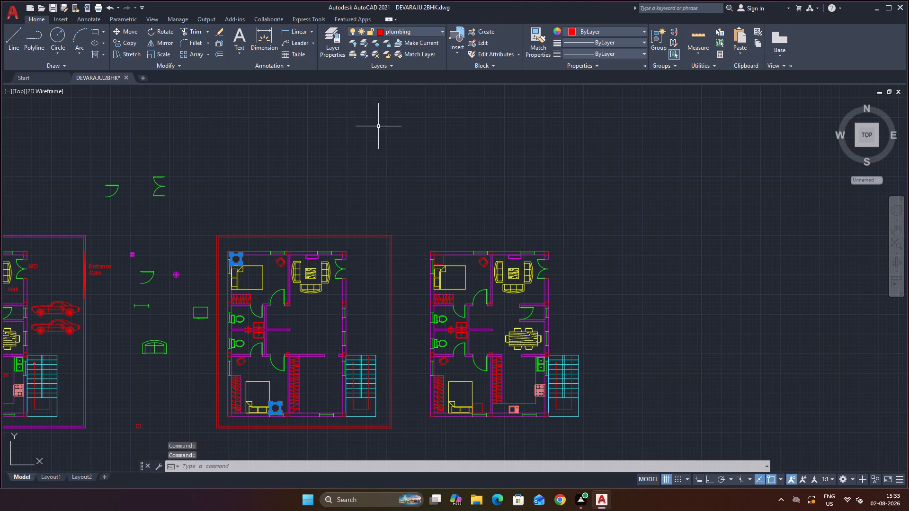
pyautogui.click(410, 32)
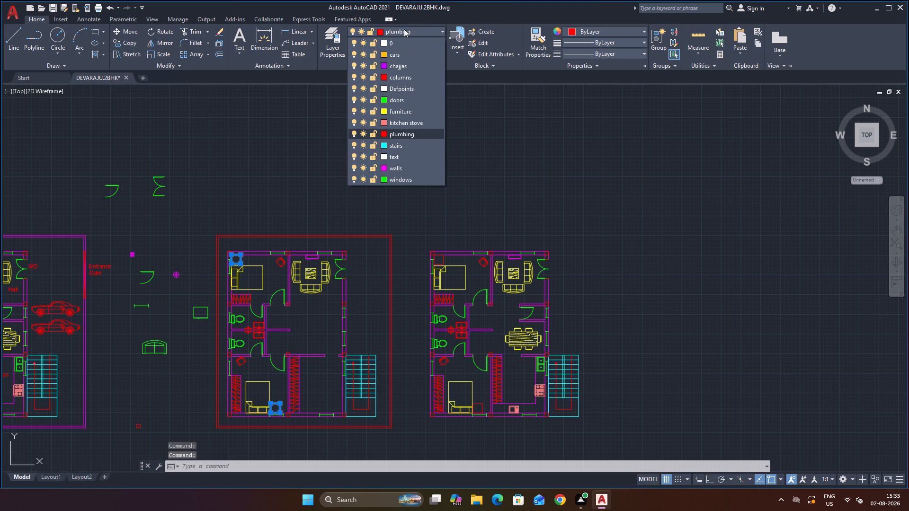
pyautogui.click(383, 112)
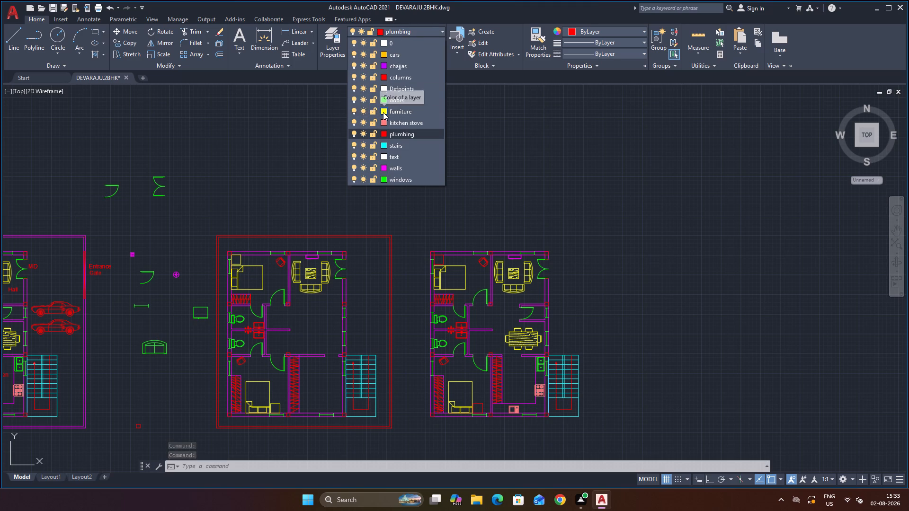
pyautogui.click(449, 324)
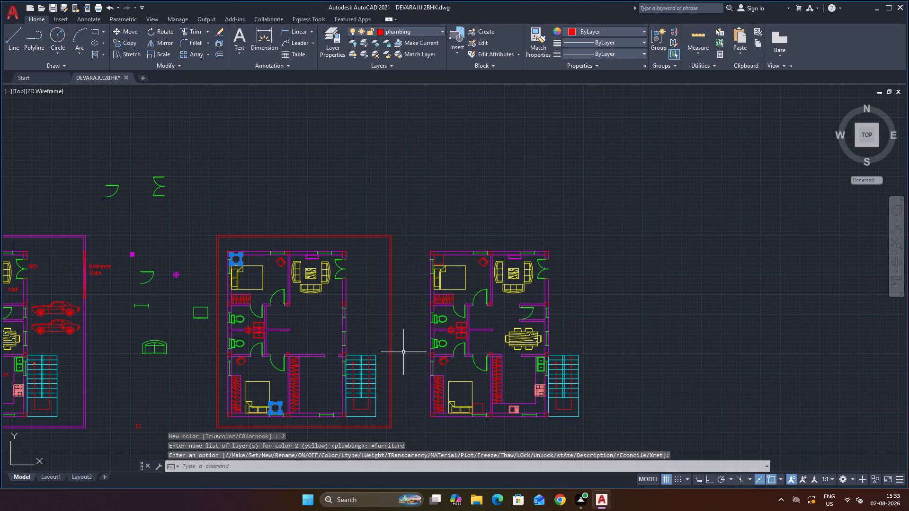
pyautogui.scroll(2, 377, 345)
pyautogui.scroll(-3, 377, 345)
pyautogui.scroll(1, 413, 288)
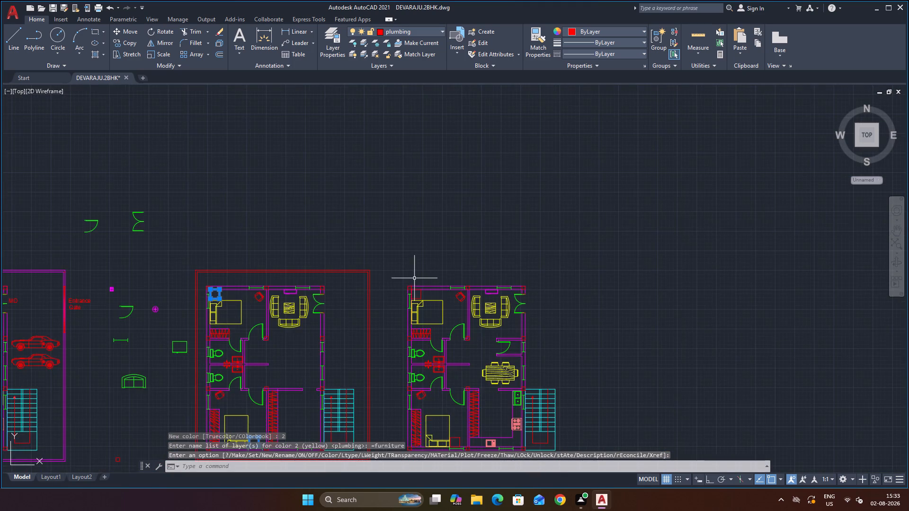
pyautogui.scroll(1, 419, 277)
pyautogui.scroll(-2, 424, 278)
pyautogui.press('Escape')
# Copy the lower bedroom's bed into the adjoining room beside the staircase, with its headboard against the bottom outer wall.
pyautogui.scroll(2, 367, 348)
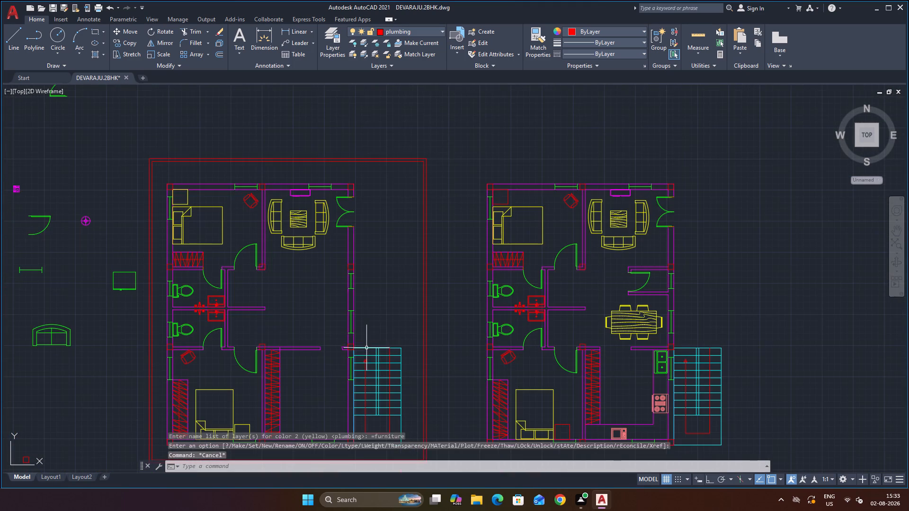
pyautogui.scroll(-1, 329, 303)
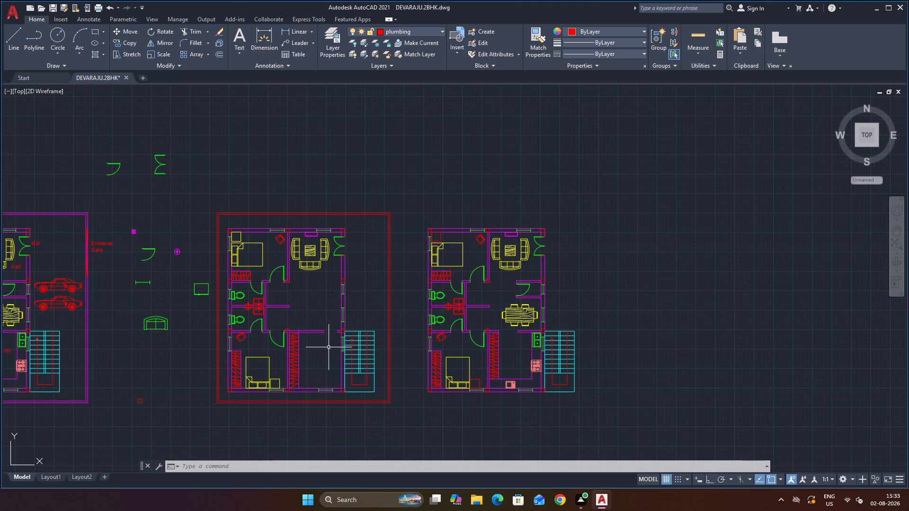
pyautogui.scroll(3, 279, 379)
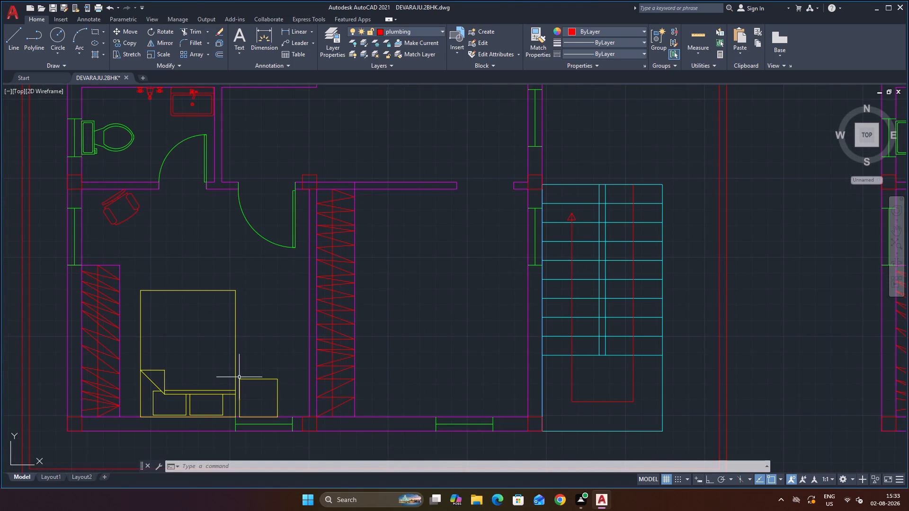
pyautogui.click(235, 353)
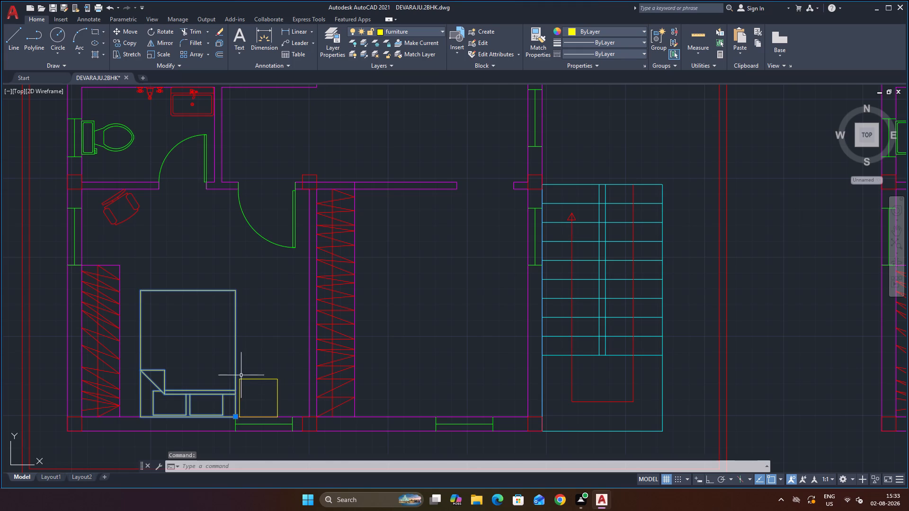
pyautogui.press('c')
pyautogui.press('o')
pyautogui.press('Return')
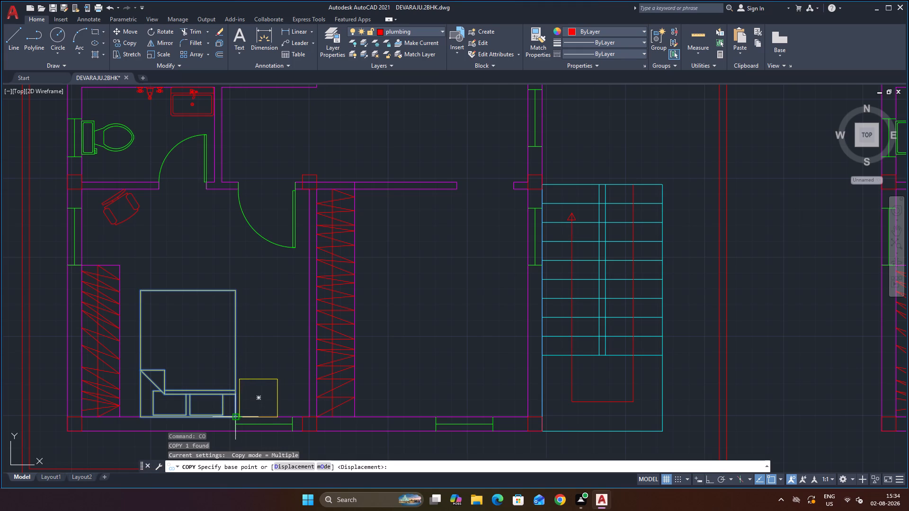
pyautogui.click(235, 415)
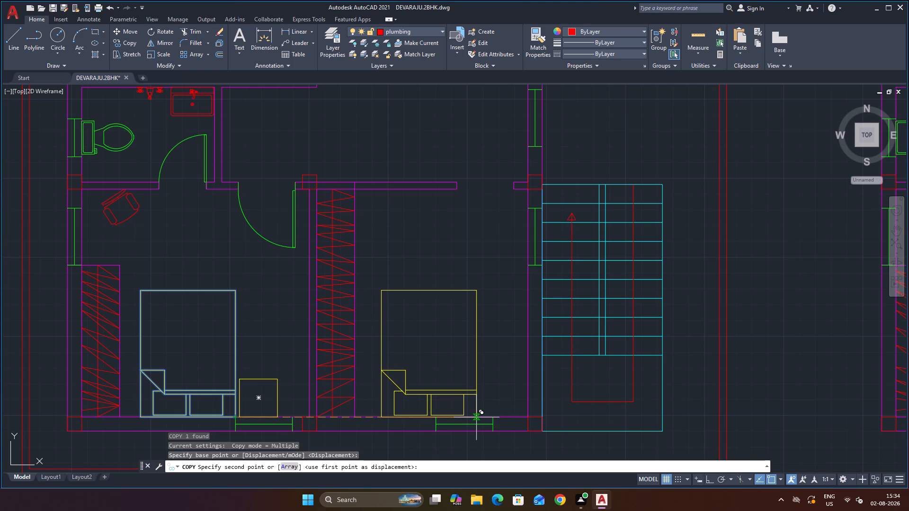
pyautogui.click(476, 417)
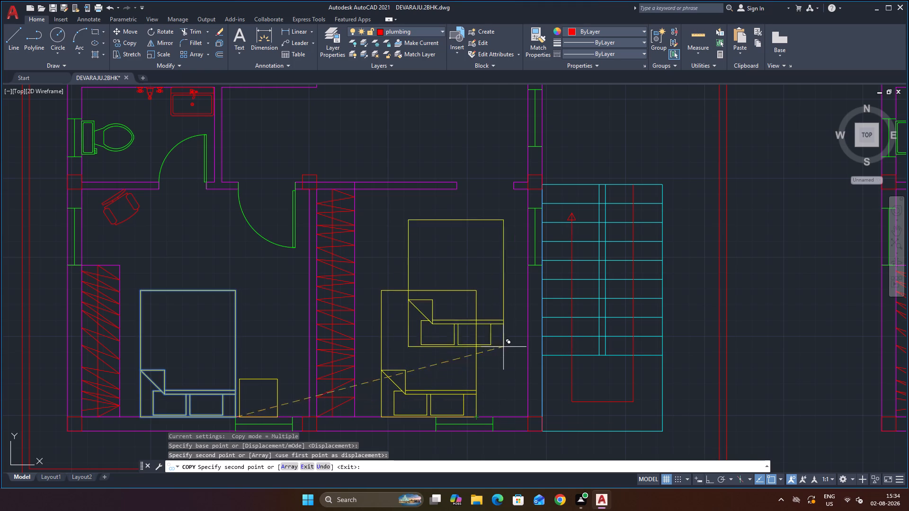
pyautogui.scroll(-2, 479, 337)
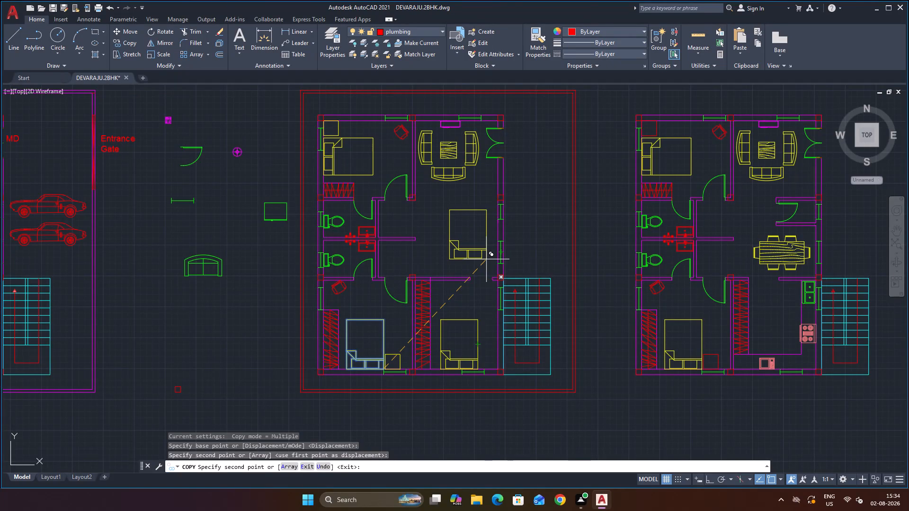
pyautogui.press('Escape')
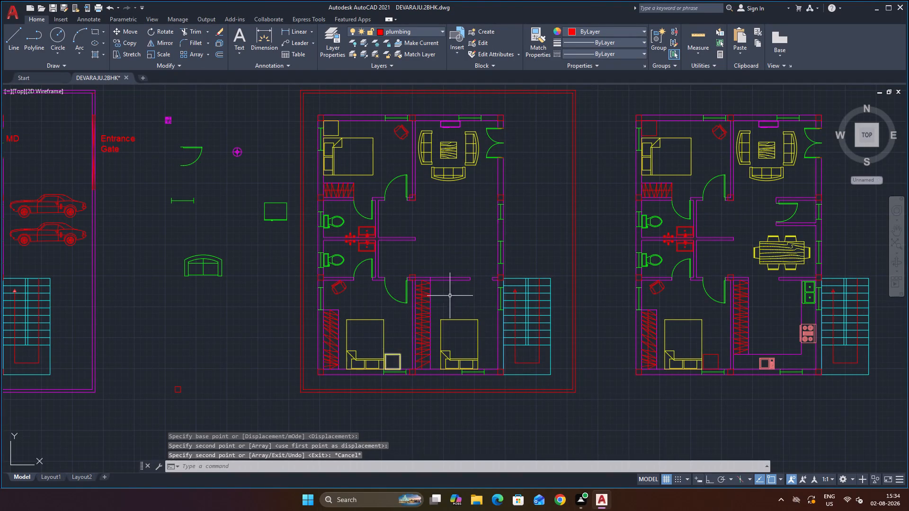
# Copy the lower bedroom's bedside table into the room beside the staircase, between the copied bed and the outer wall.
pyautogui.click(398, 355)
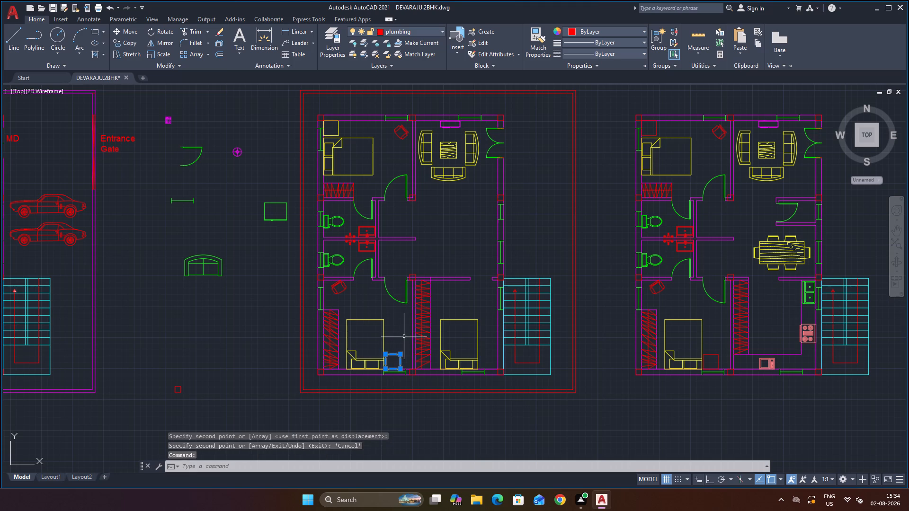
pyautogui.press('c')
pyautogui.press('o')
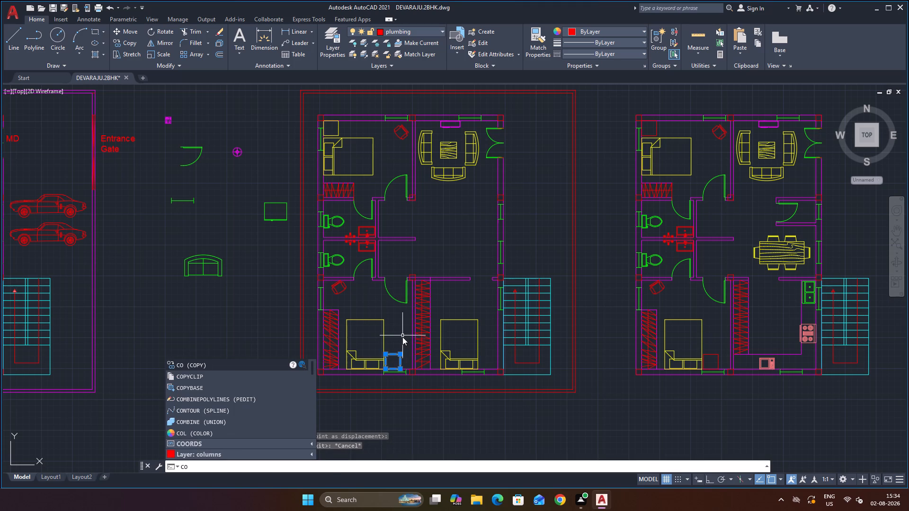
pyautogui.press('Return')
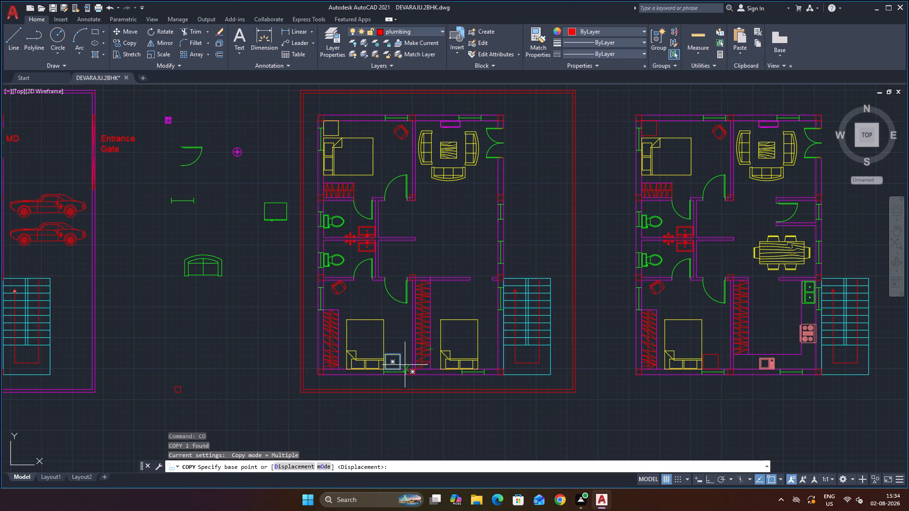
pyautogui.click(403, 366)
pyautogui.scroll(3, 488, 361)
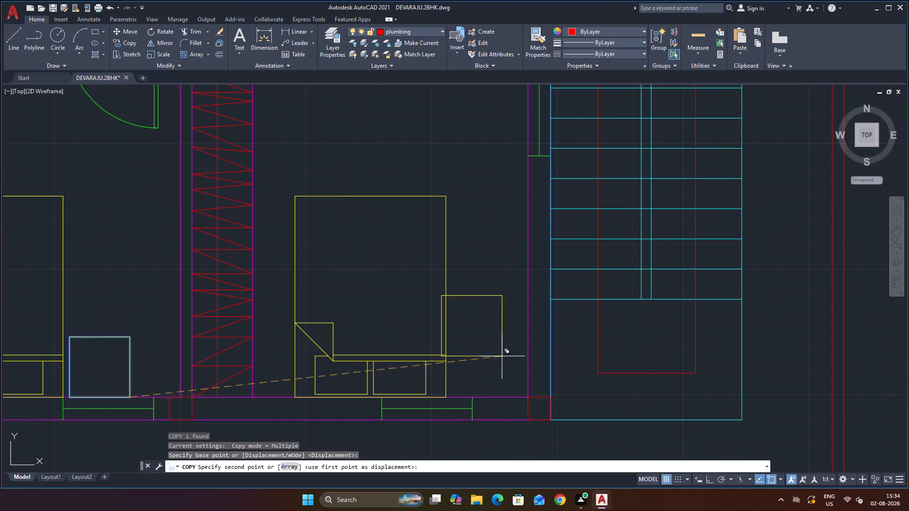
pyautogui.click(512, 396)
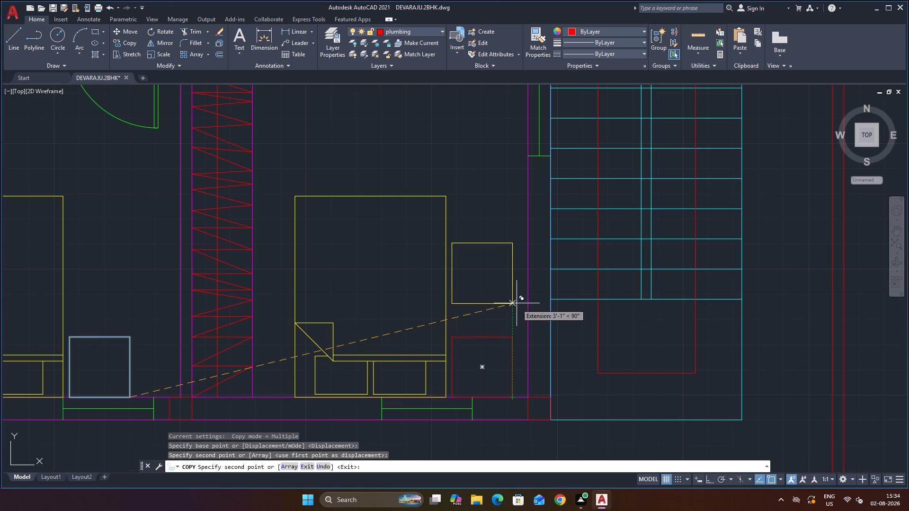
pyautogui.press('Escape')
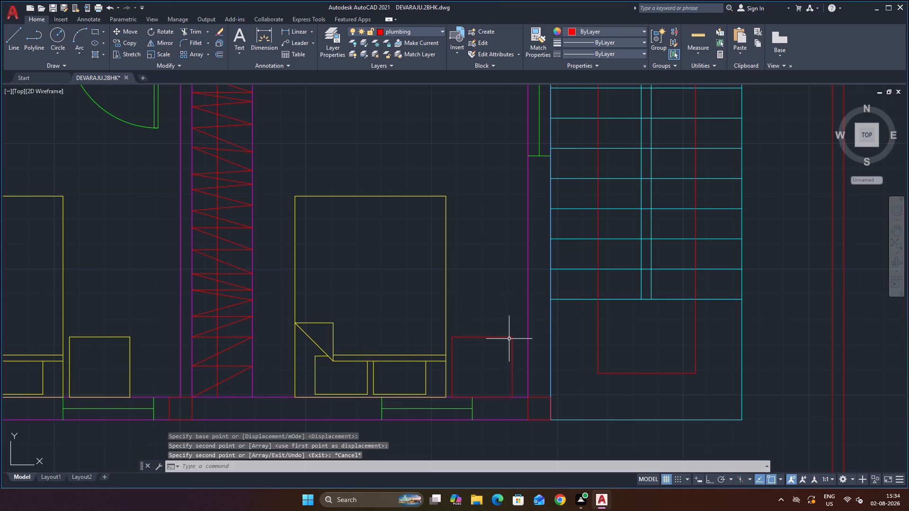
# Put the copied bedside table on the furniture layer, accepting yellow as its colour.
pyautogui.click(509, 337)
pyautogui.click(398, 32)
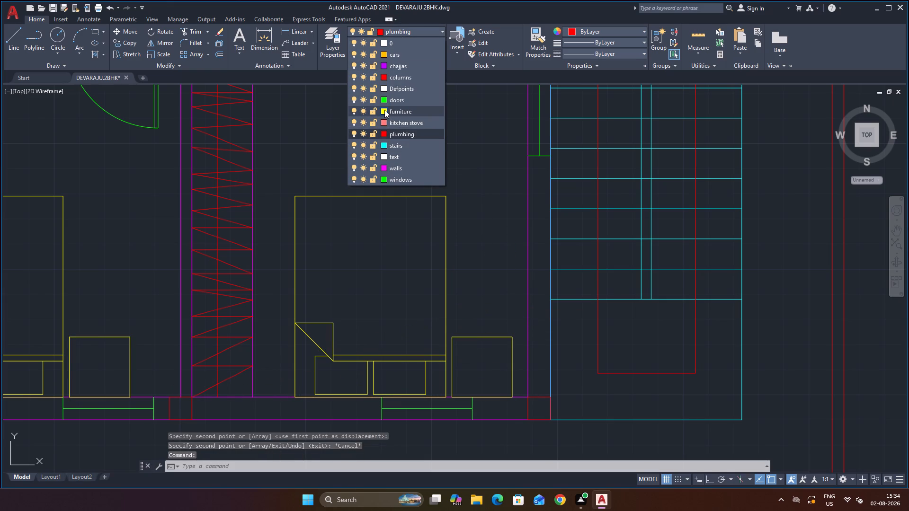
pyautogui.click(384, 110)
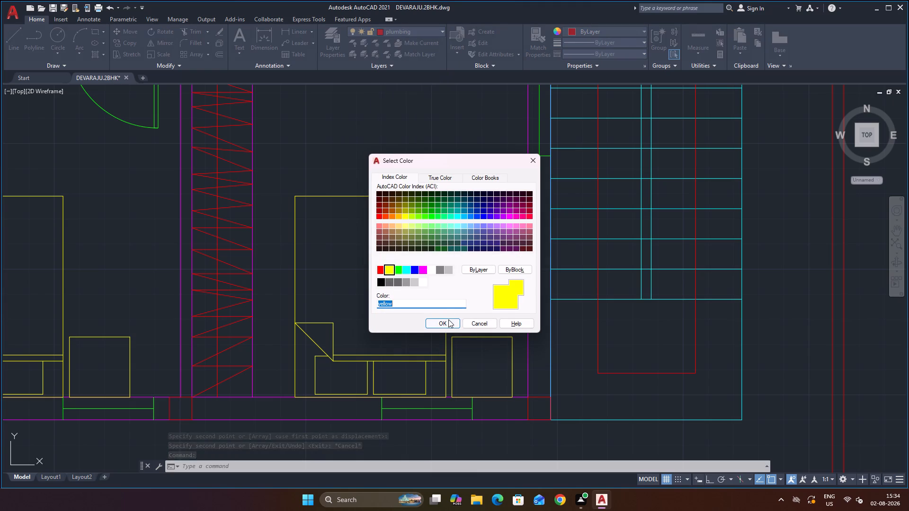
pyautogui.click(448, 319)
pyautogui.scroll(-2, 480, 252)
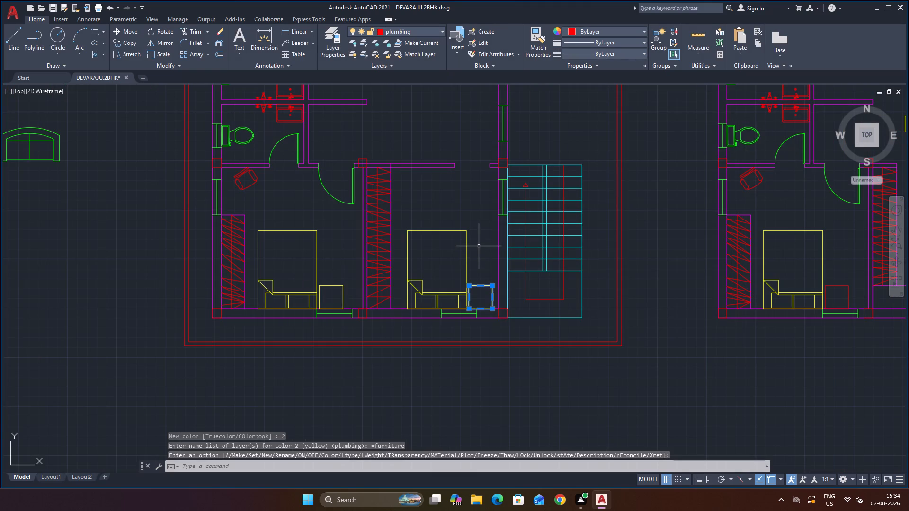
pyautogui.press('Escape')
# Compare the middle plan's new layout with the labelled original plan and the other plan copy.
pyautogui.scroll(-1, 479, 255)
pyautogui.scroll(1, 448, 249)
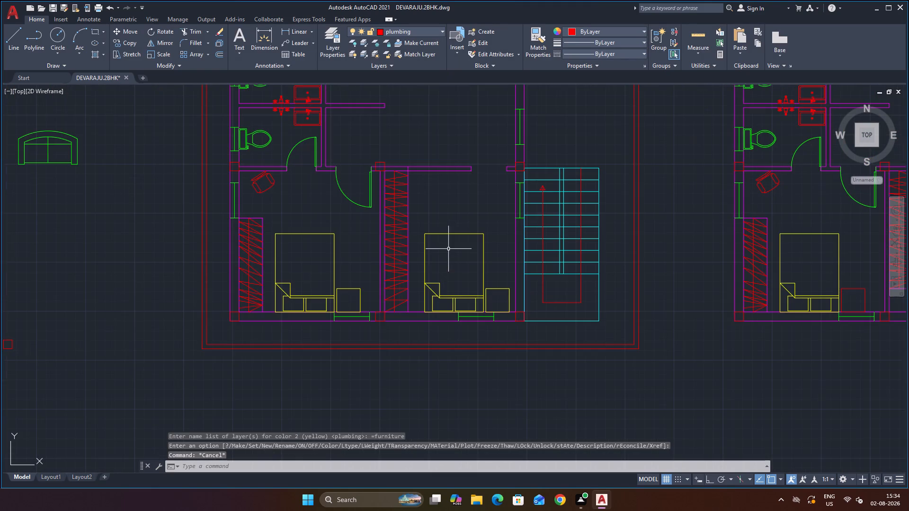
pyautogui.scroll(-2, 469, 237)
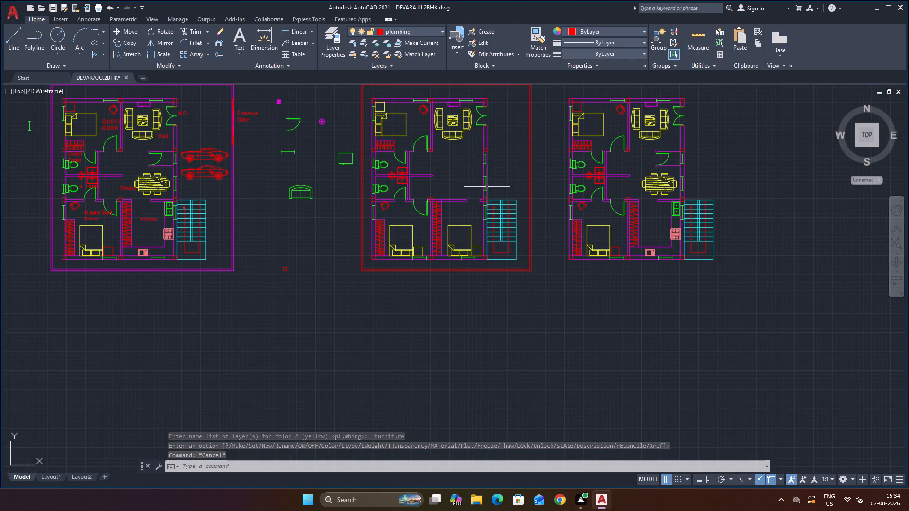
pyautogui.scroll(1, 488, 177)
pyautogui.scroll(-2, 495, 172)
pyautogui.scroll(1, 492, 133)
pyautogui.scroll(-1, 495, 128)
pyautogui.scroll(2, 494, 107)
pyautogui.scroll(2, 392, 119)
pyautogui.scroll(-1, 392, 120)
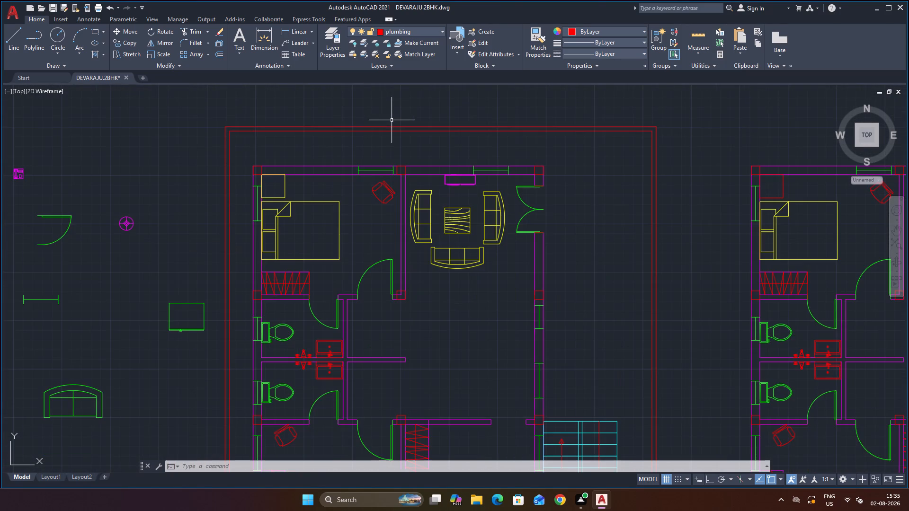
pyautogui.scroll(-1, 392, 121)
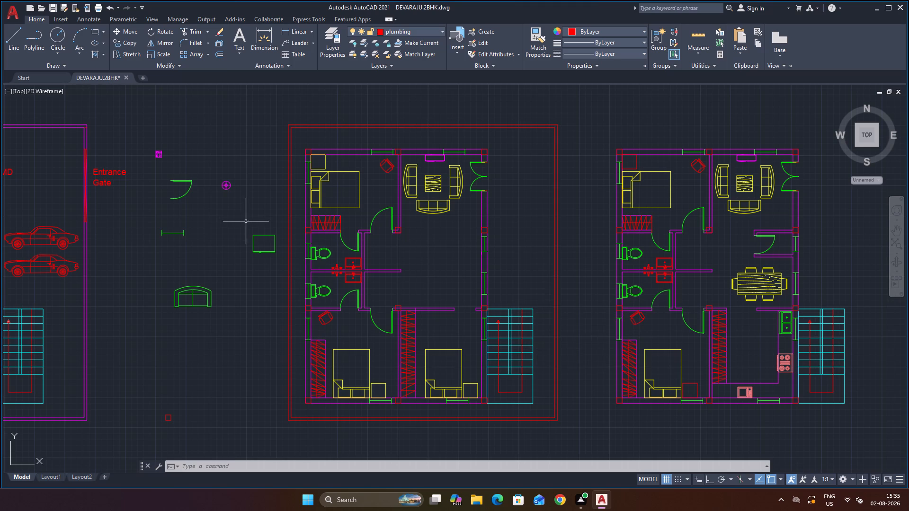
pyautogui.scroll(-2, 246, 221)
pyautogui.scroll(2, 89, 282)
pyautogui.scroll(1, 193, 316)
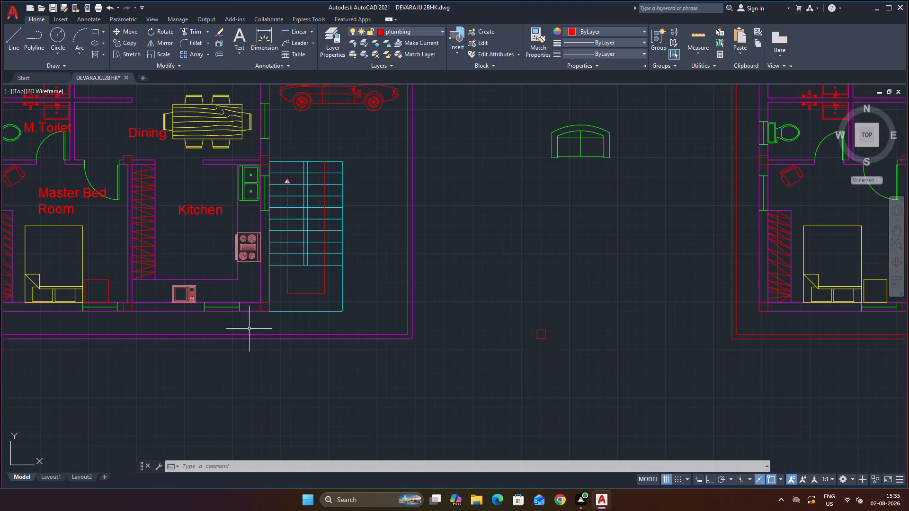
pyautogui.scroll(-1, 281, 288)
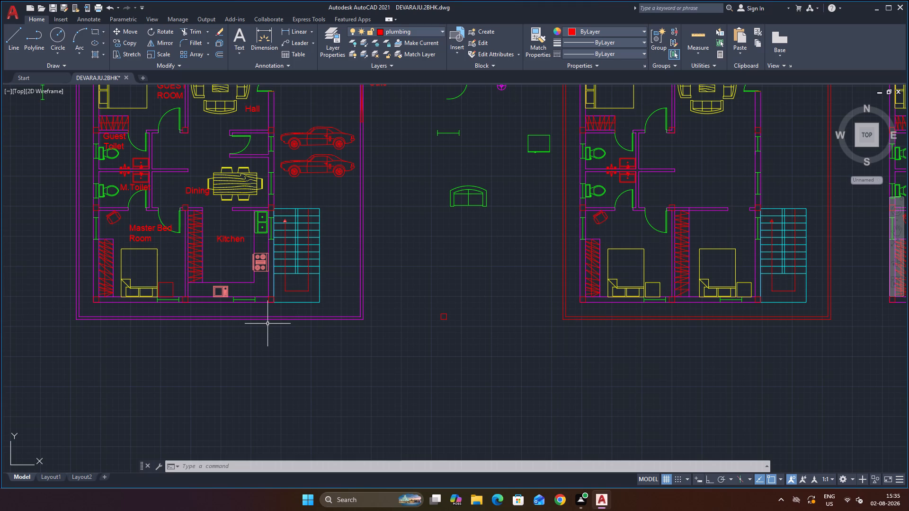
pyautogui.scroll(-1, 267, 324)
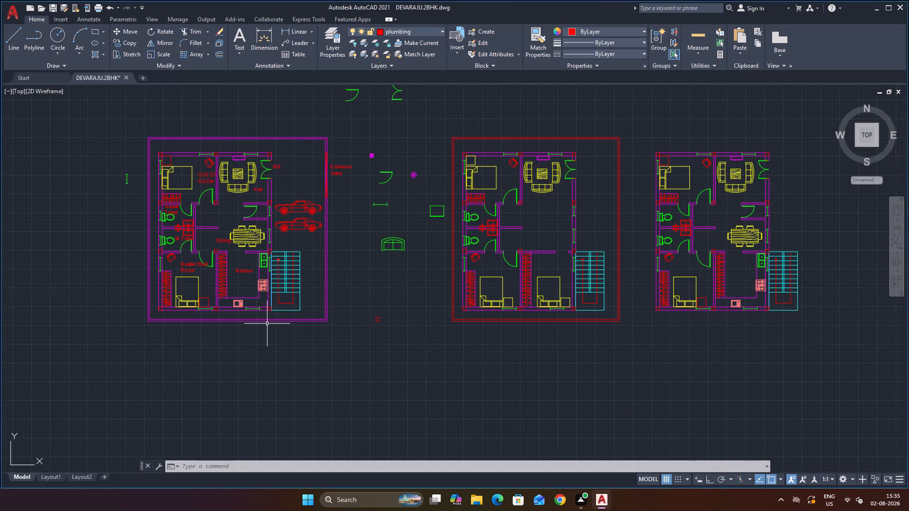
# Draw three lines below the labelled plan's kitchen: stair-side column to compound wall, along the wall, and back to the column beside the master bedroom.
pyautogui.scroll(2, 267, 324)
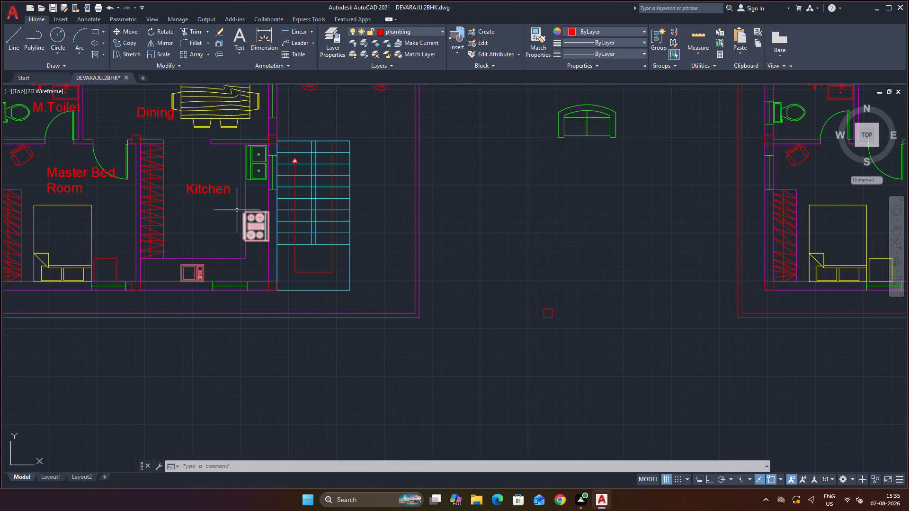
pyautogui.click(16, 40)
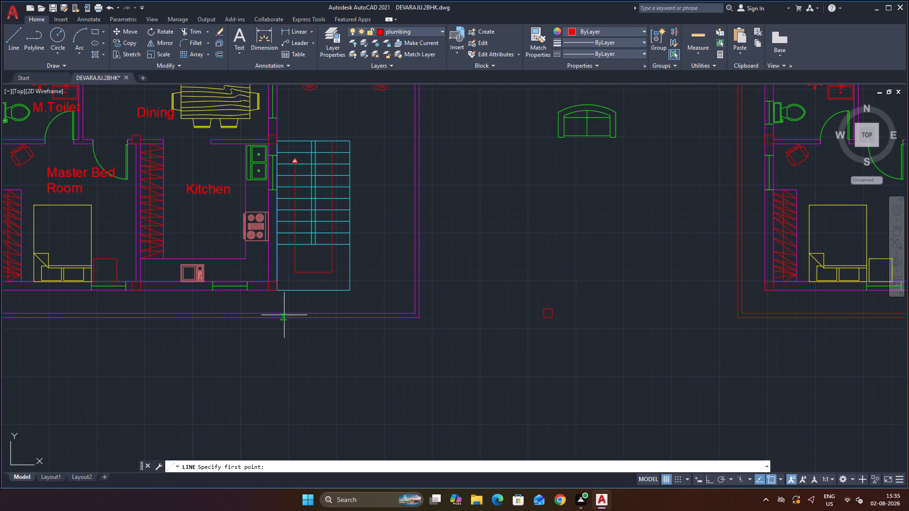
pyautogui.click(280, 291)
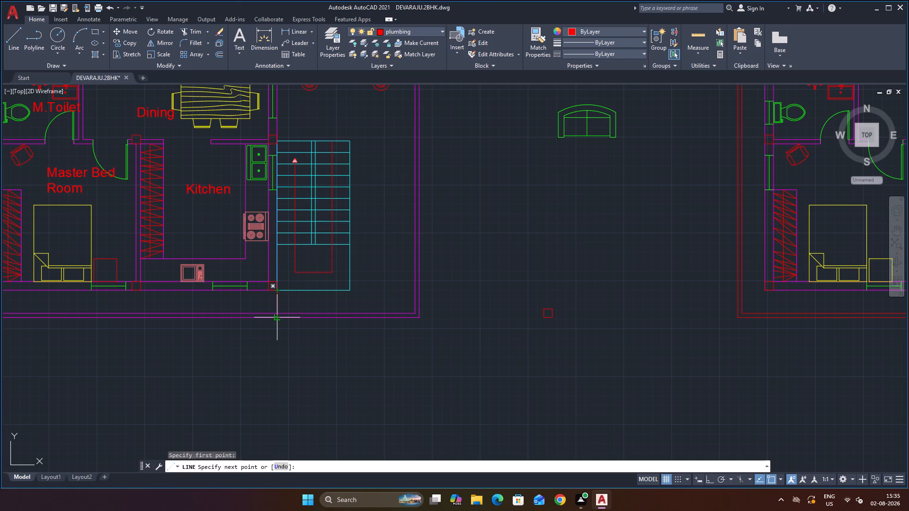
pyautogui.click(279, 311)
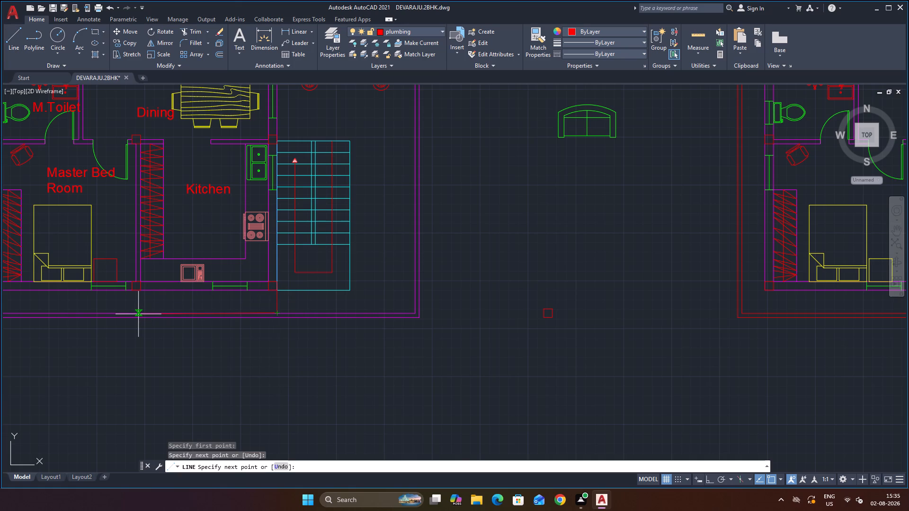
pyautogui.scroll(3, 138, 314)
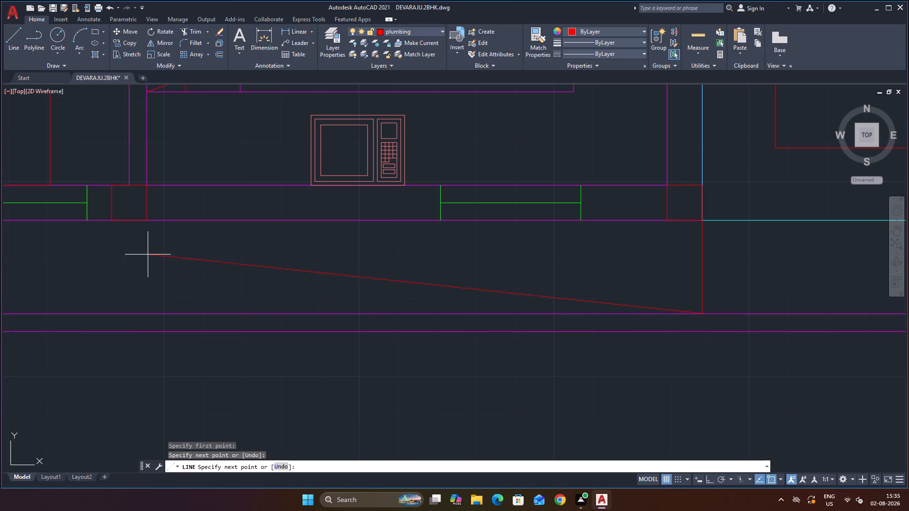
pyautogui.click(145, 314)
pyautogui.click(145, 220)
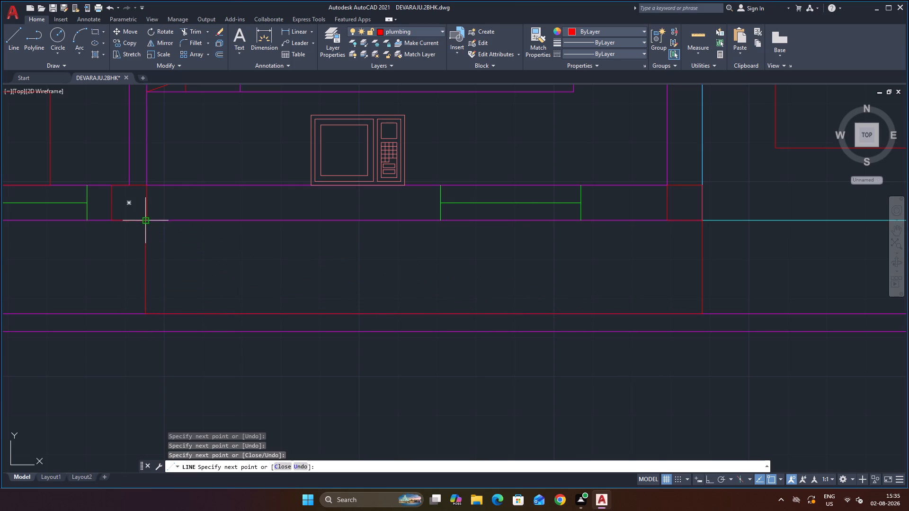
pyautogui.scroll(-1, 207, 269)
pyautogui.press('Escape')
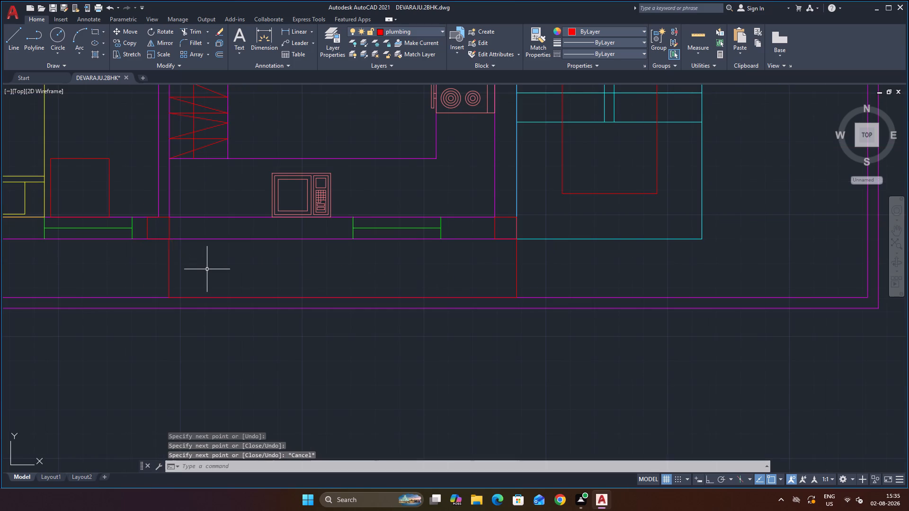
# Offset the two end lines of the new enclosure below the kitchen inward by 4.5.
pyautogui.scroll(-2, 207, 269)
pyautogui.scroll(2, 262, 278)
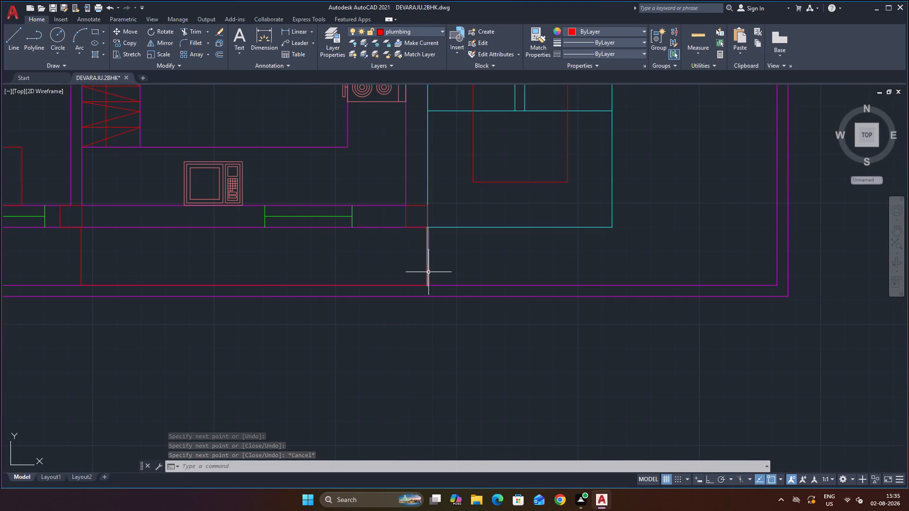
pyautogui.press('o')
pyautogui.press('Return')
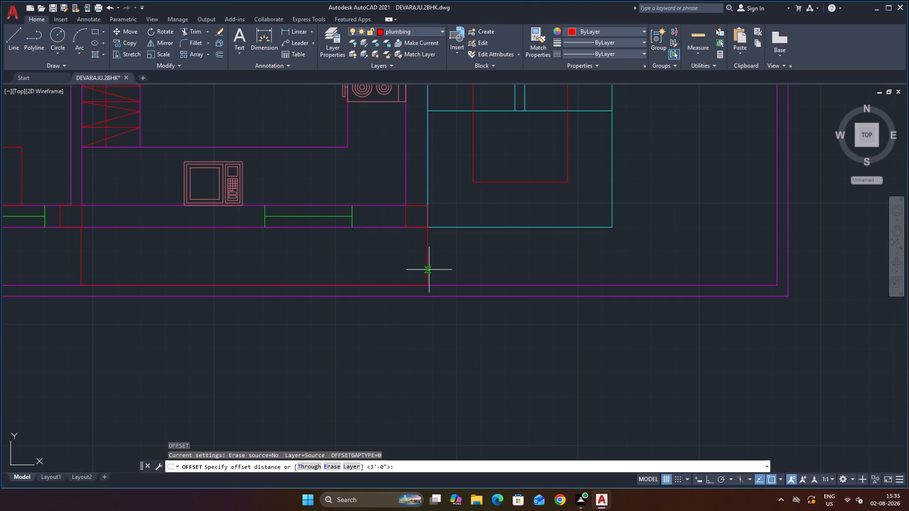
pyautogui.press('4')
pyautogui.press('.')
pyautogui.press('5')
pyautogui.press('Return')
pyautogui.click(426, 253)
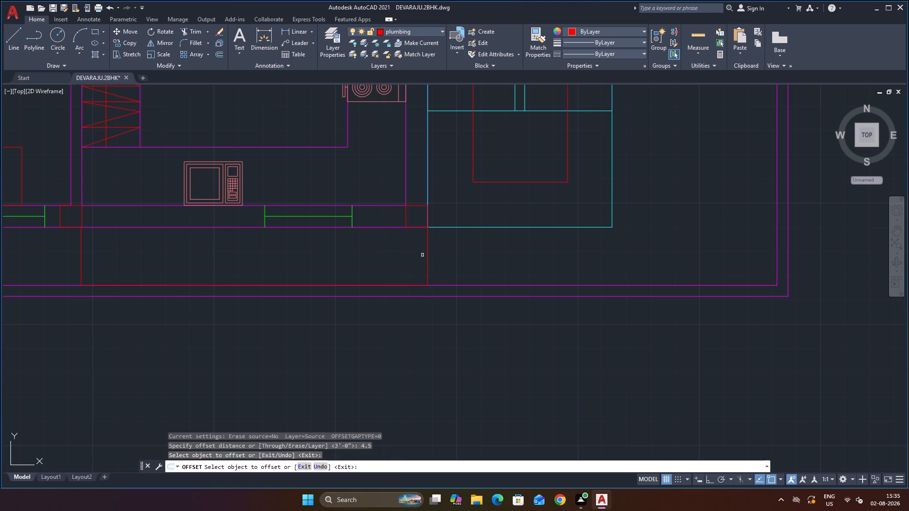
pyautogui.click(427, 245)
pyautogui.click(415, 249)
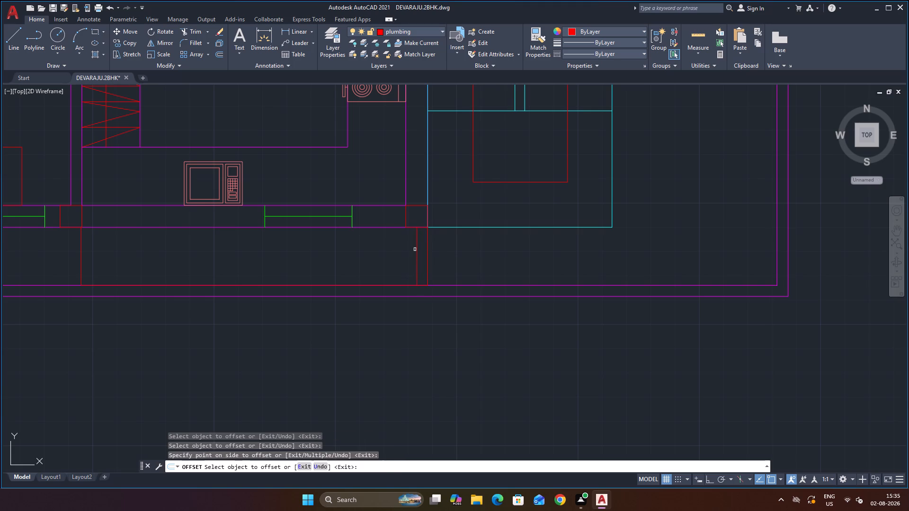
pyautogui.click(80, 241)
pyautogui.click(91, 240)
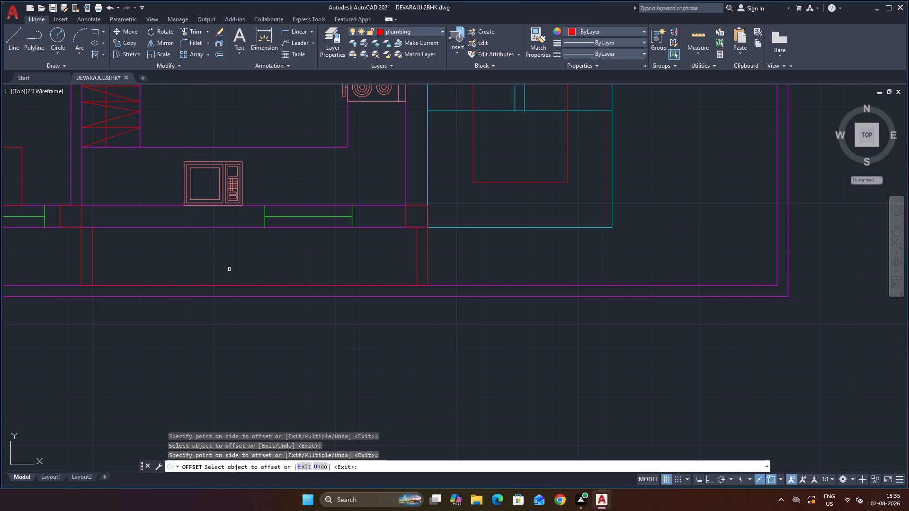
pyautogui.scroll(-1, 231, 270)
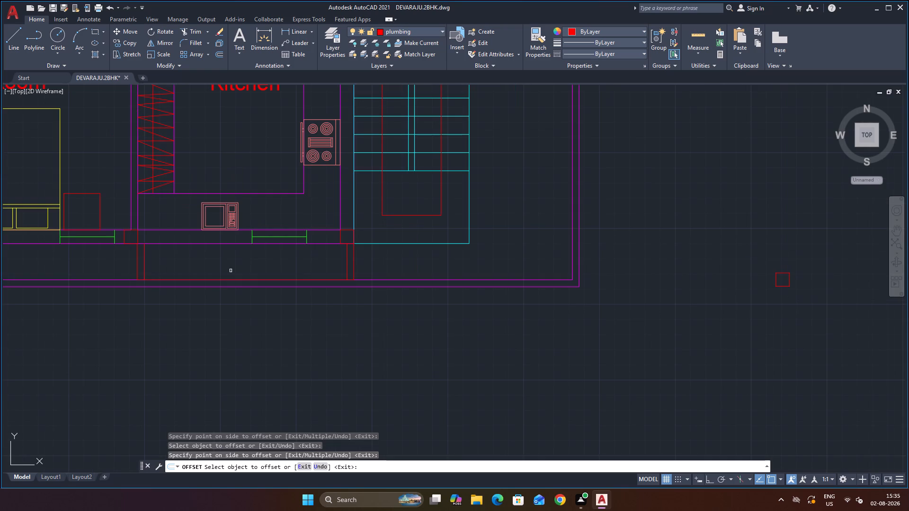
pyautogui.press('Escape')
# Trim the overlapping lines along the compound wall's inner edge between the enclosure's two stair-side end lines.
pyautogui.scroll(2, 326, 280)
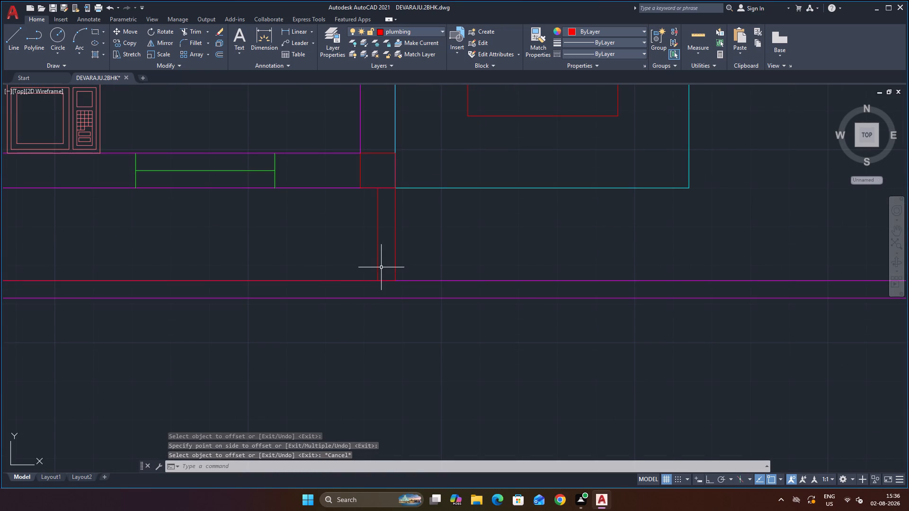
pyautogui.write('tr')
pyautogui.press('Return')
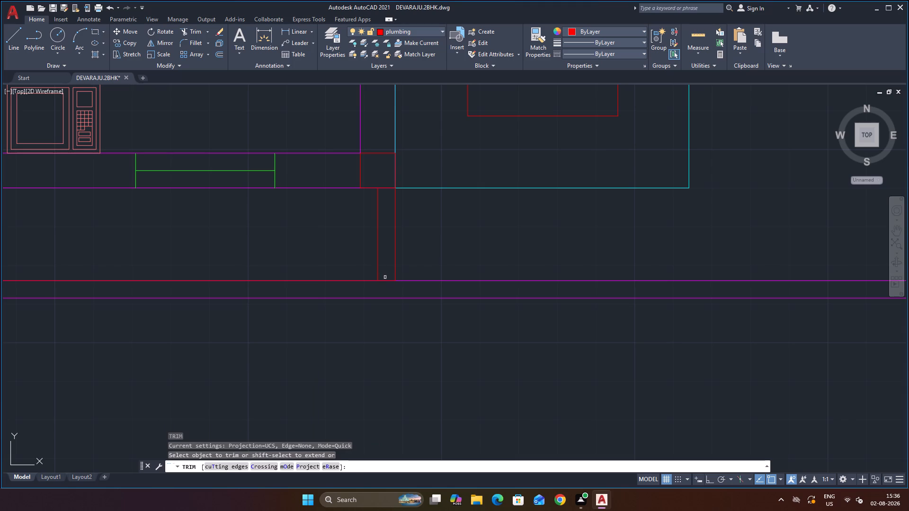
pyautogui.click(387, 281)
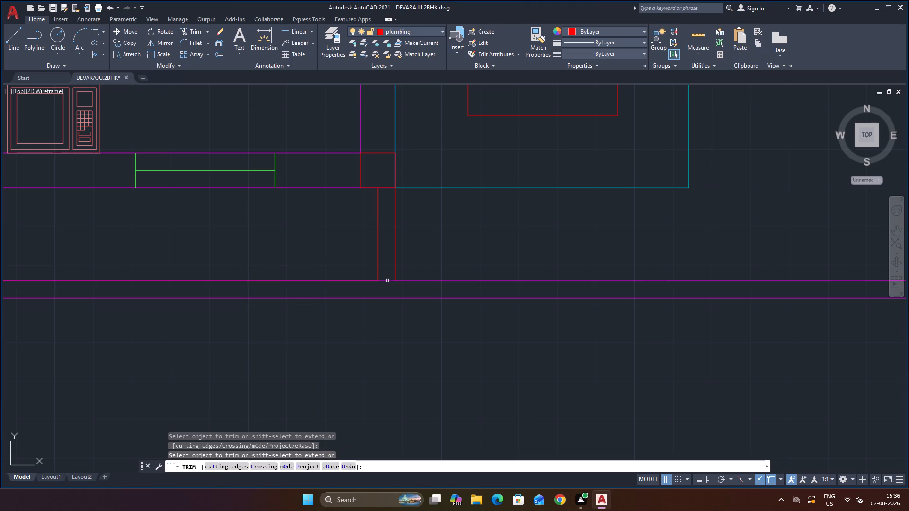
pyautogui.click(387, 274)
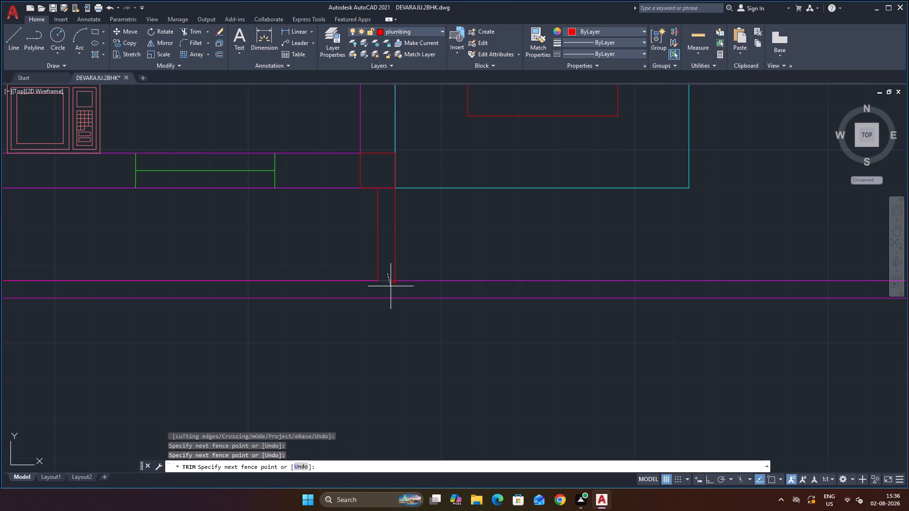
pyautogui.click(391, 286)
pyautogui.scroll(-2, 368, 302)
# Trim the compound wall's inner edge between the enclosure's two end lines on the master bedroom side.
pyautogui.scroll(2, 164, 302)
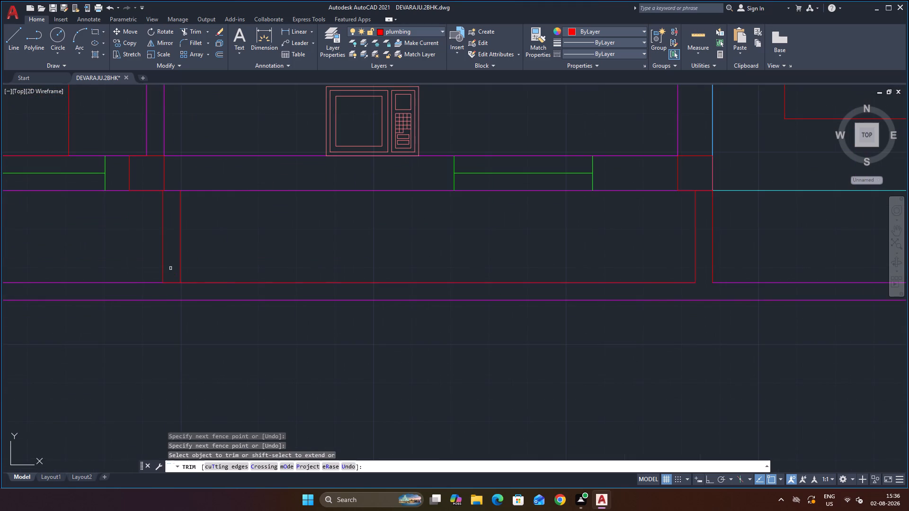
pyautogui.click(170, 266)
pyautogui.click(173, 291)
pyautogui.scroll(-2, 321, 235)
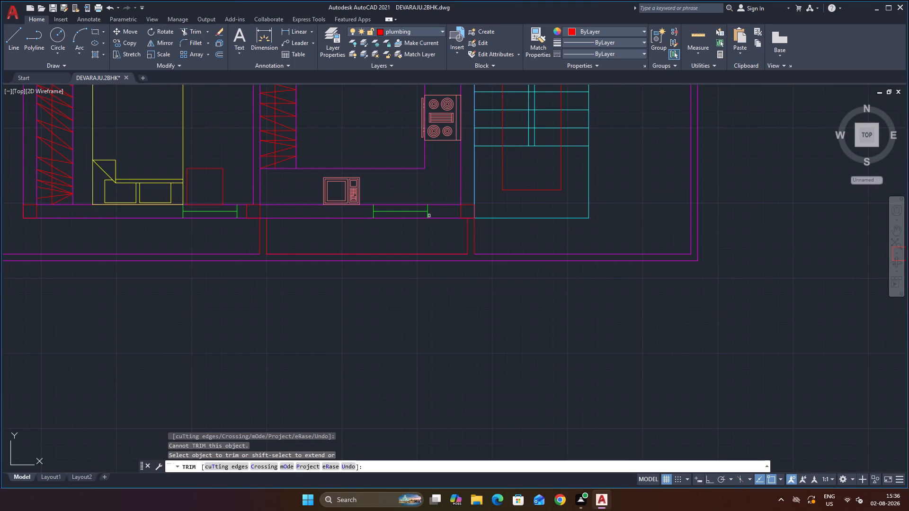
# Examine the enclosure below the kitchen and how its end walls meet the surrounding plan.
pyautogui.scroll(-2, 431, 223)
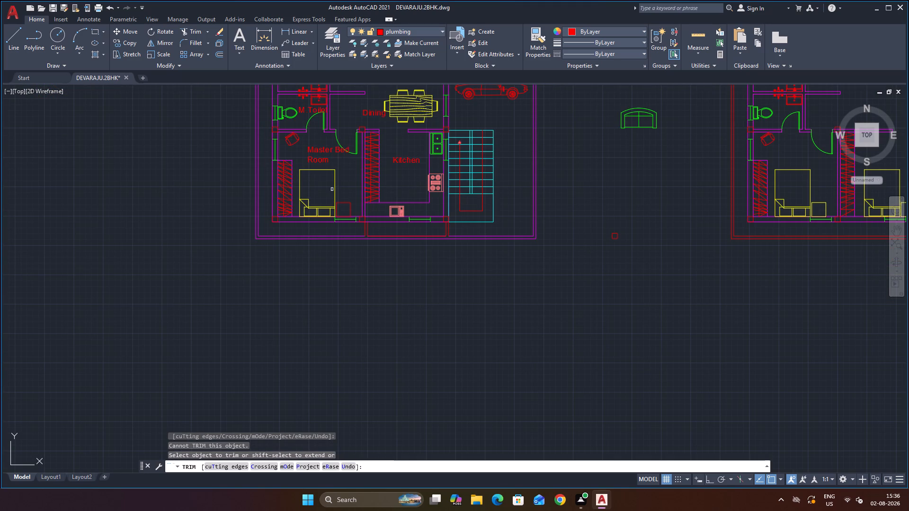
pyautogui.scroll(1, 403, 178)
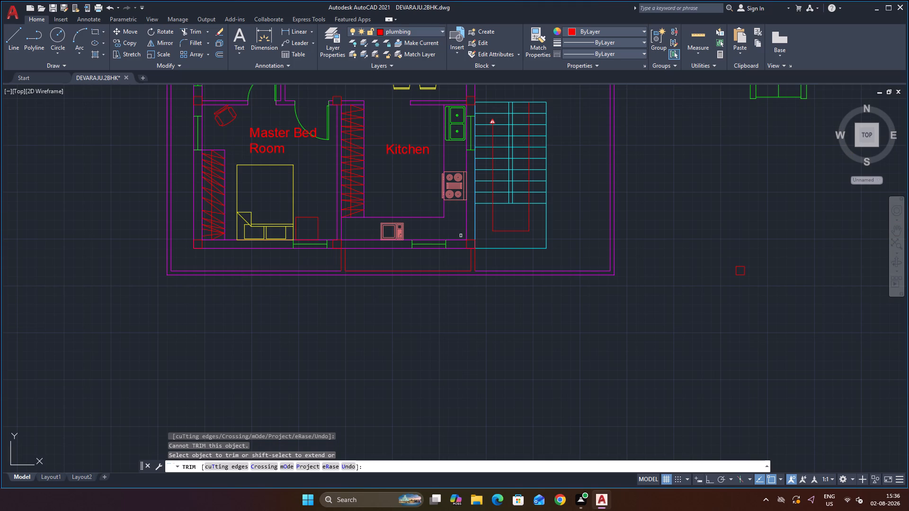
pyautogui.scroll(1, 467, 227)
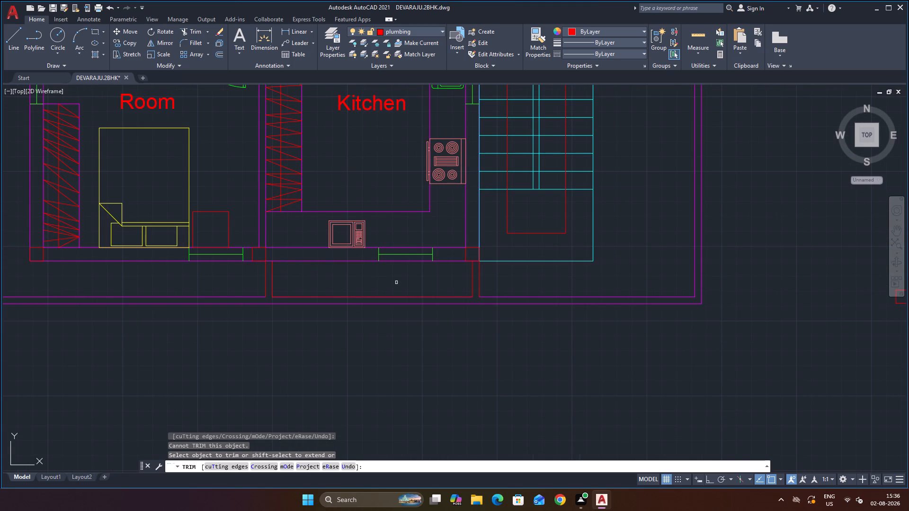
pyautogui.scroll(-1, 397, 282)
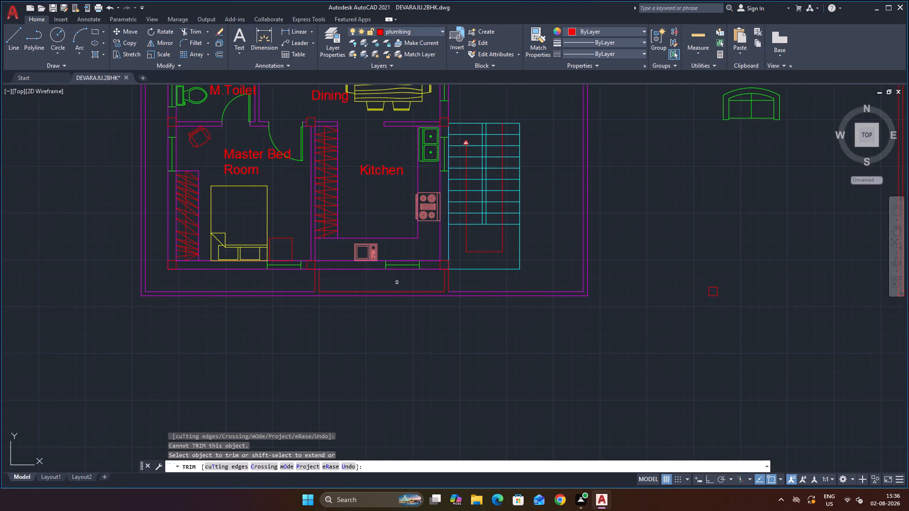
pyautogui.scroll(-1, 397, 282)
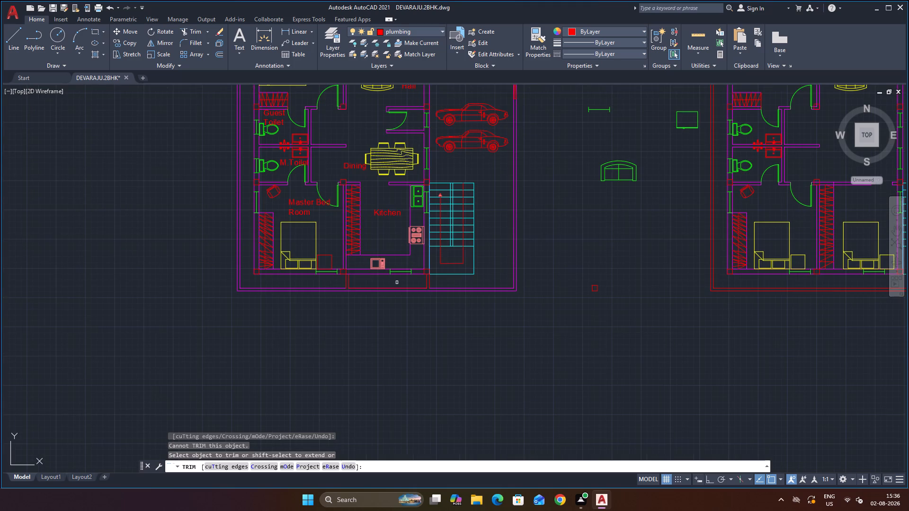
pyautogui.scroll(2, 408, 262)
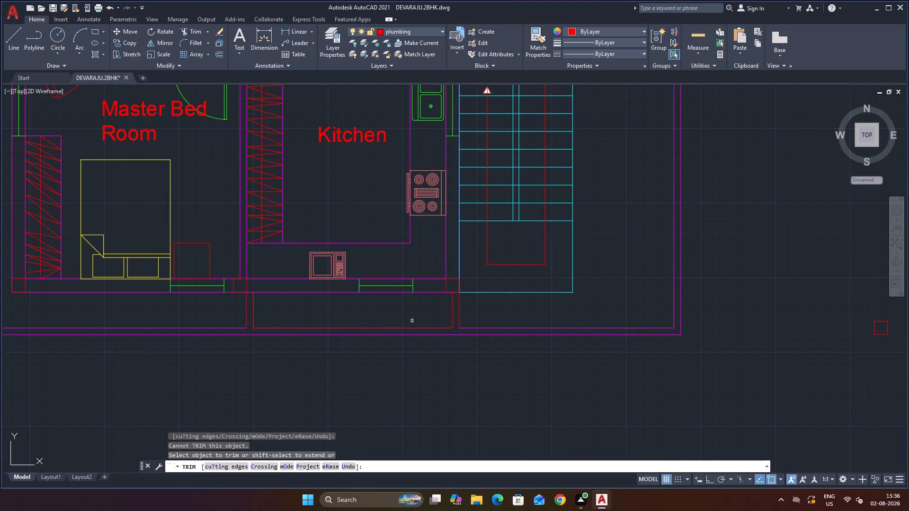
pyautogui.scroll(1, 274, 313)
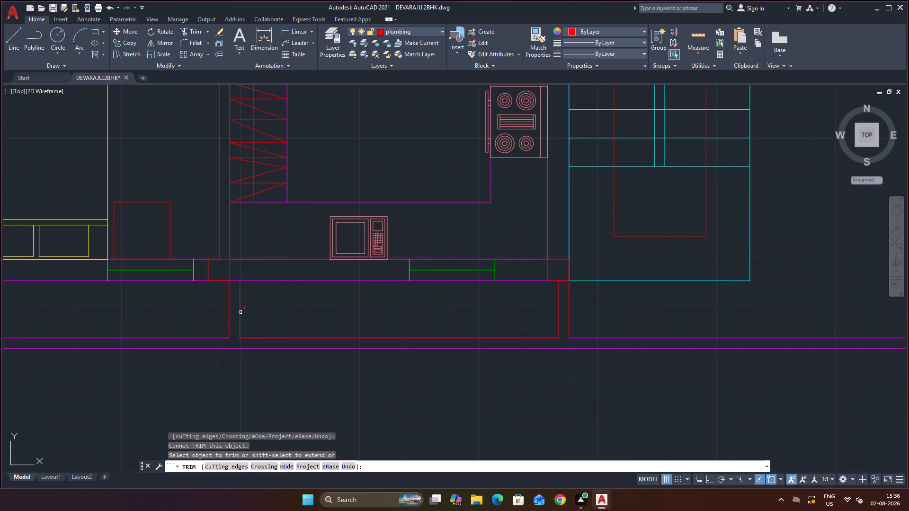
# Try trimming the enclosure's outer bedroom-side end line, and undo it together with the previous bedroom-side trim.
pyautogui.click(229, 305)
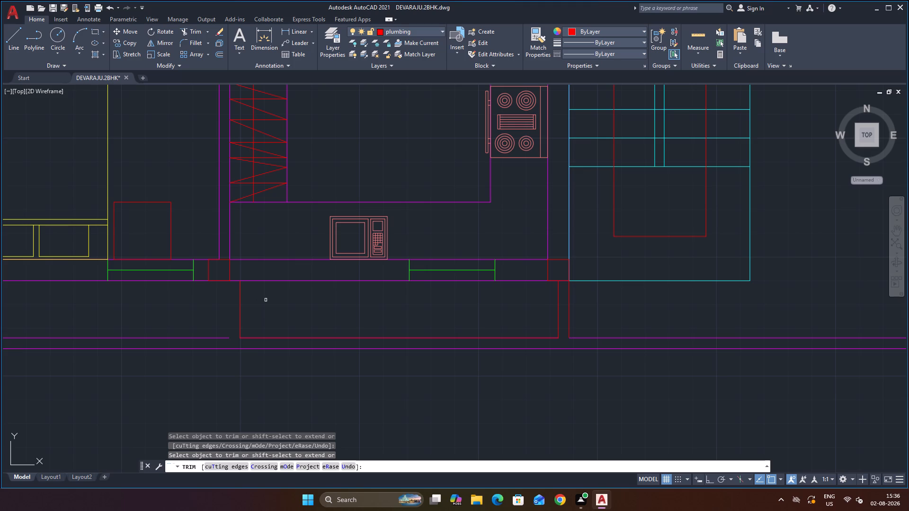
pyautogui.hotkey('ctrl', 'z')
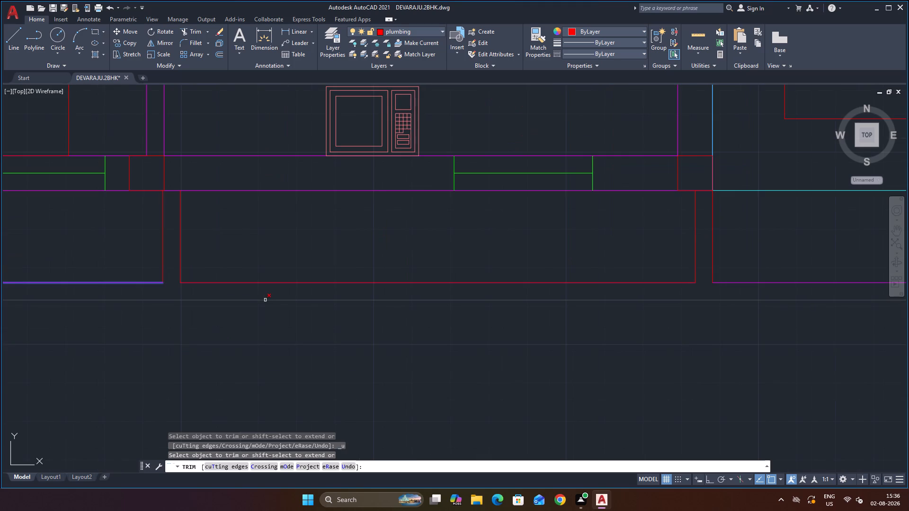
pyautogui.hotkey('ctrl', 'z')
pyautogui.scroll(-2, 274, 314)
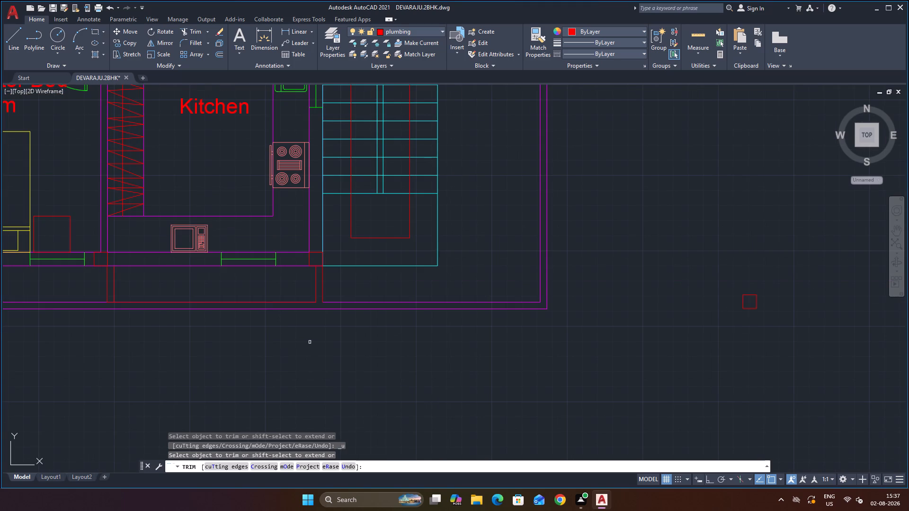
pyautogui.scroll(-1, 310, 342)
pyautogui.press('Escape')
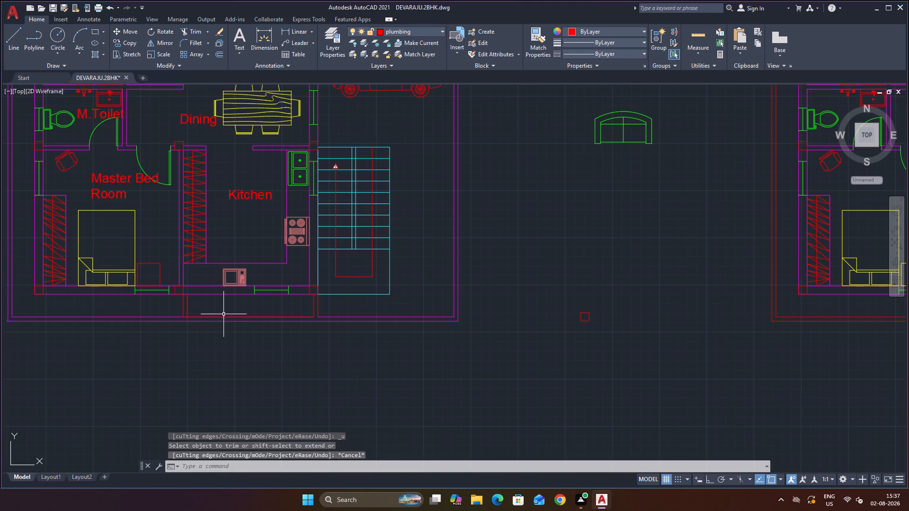
# Erase the enclosure's two end lines on the master bedroom side, below the kitchen's bedroom-side column.
pyautogui.scroll(2, 223, 313)
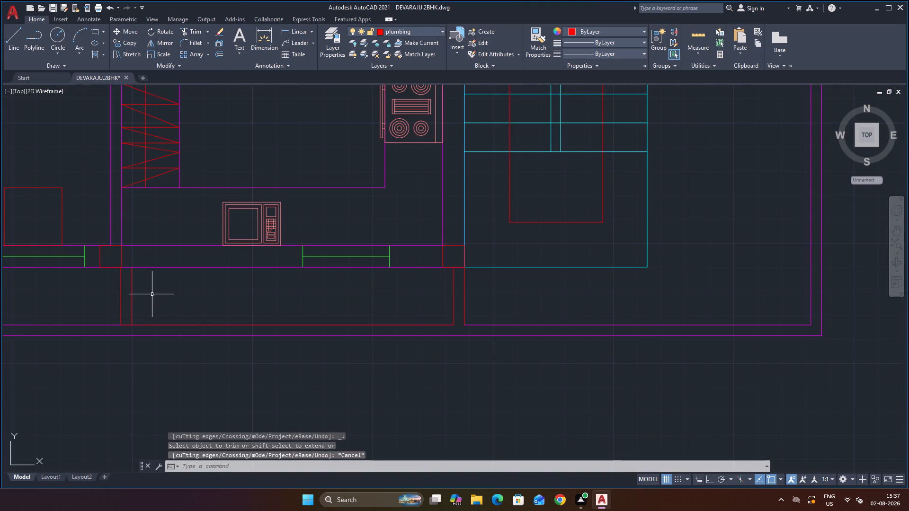
pyautogui.scroll(2, 111, 278)
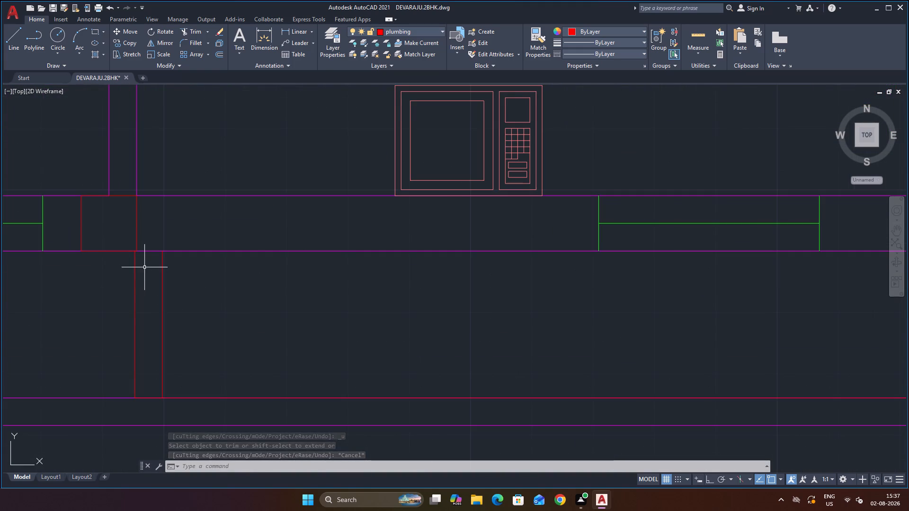
pyautogui.click(134, 288)
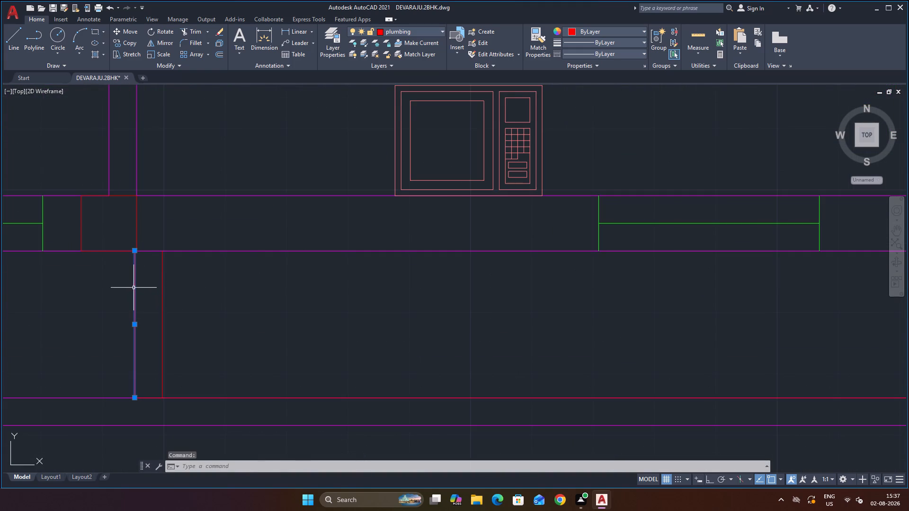
pyautogui.press('Delete')
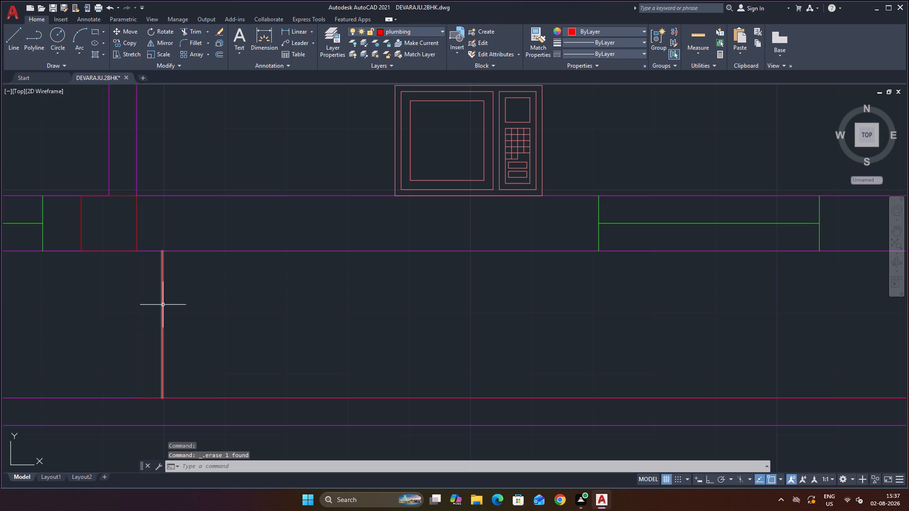
pyautogui.click(163, 303)
pyautogui.press('Delete')
pyautogui.scroll(-2, 271, 334)
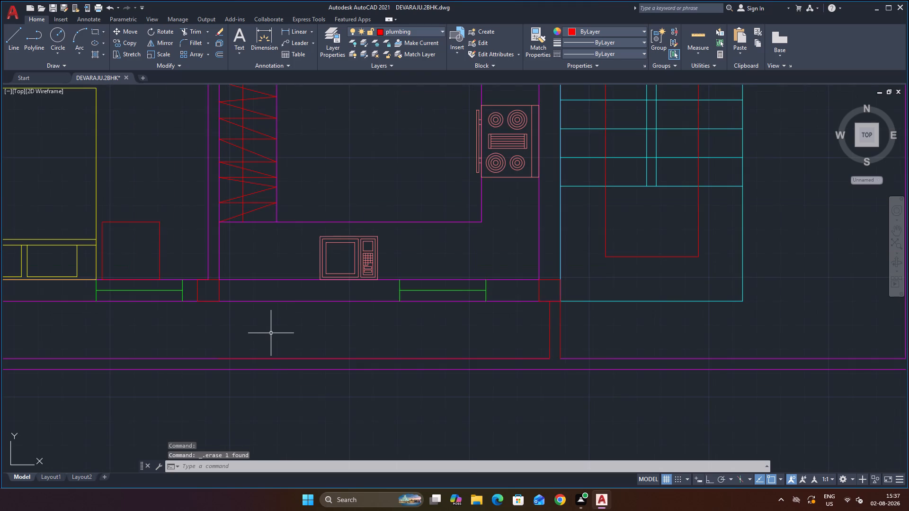
# Draw a new end line from the bedroom-side column's kitchen-side lower corner straight down to the compound wall's inner edge.
pyautogui.scroll(1, 255, 362)
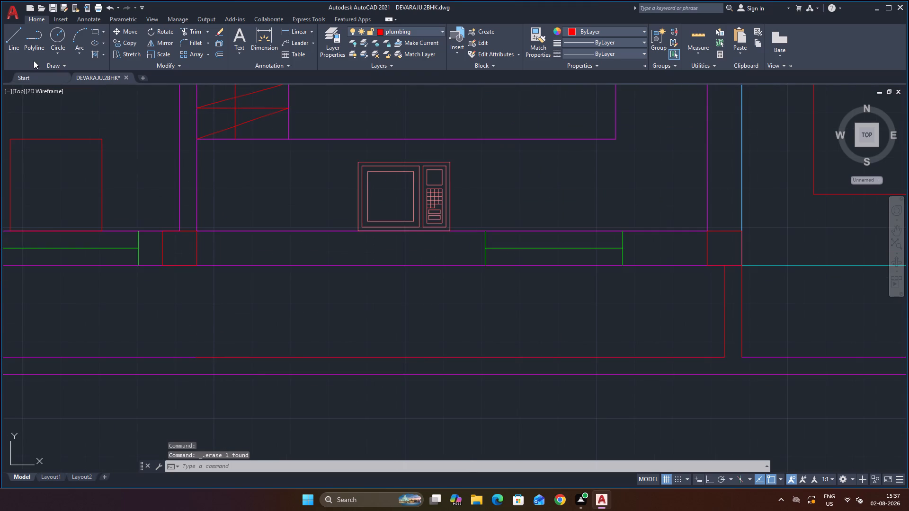
pyautogui.click(18, 40)
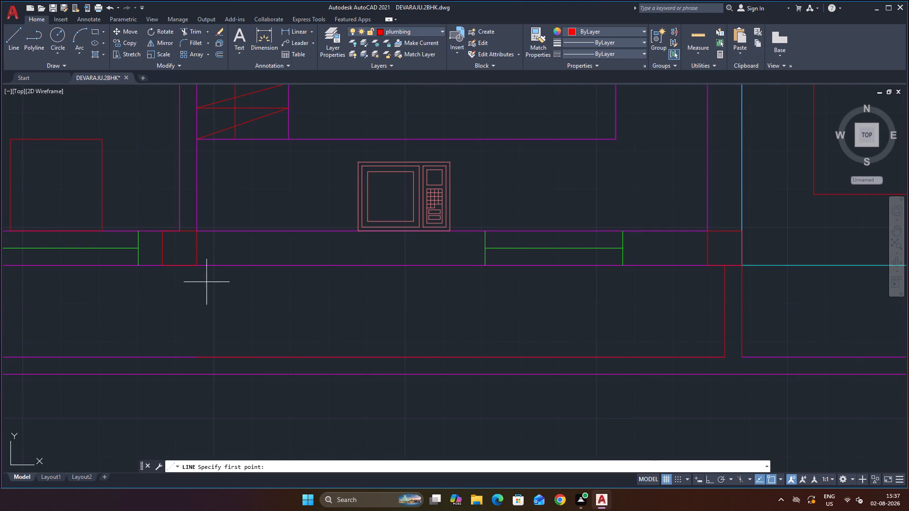
pyautogui.scroll(2, 206, 282)
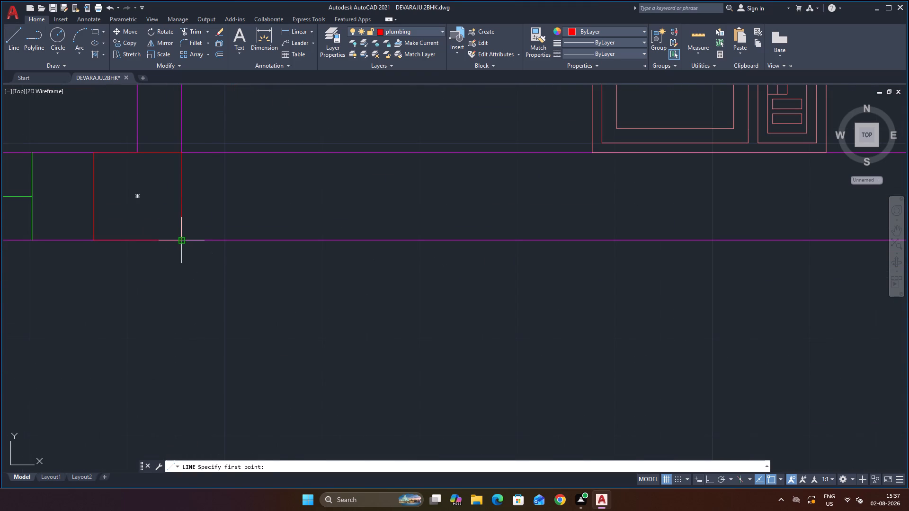
pyautogui.click(183, 240)
pyautogui.scroll(-4, 181, 317)
pyautogui.scroll(2, 183, 340)
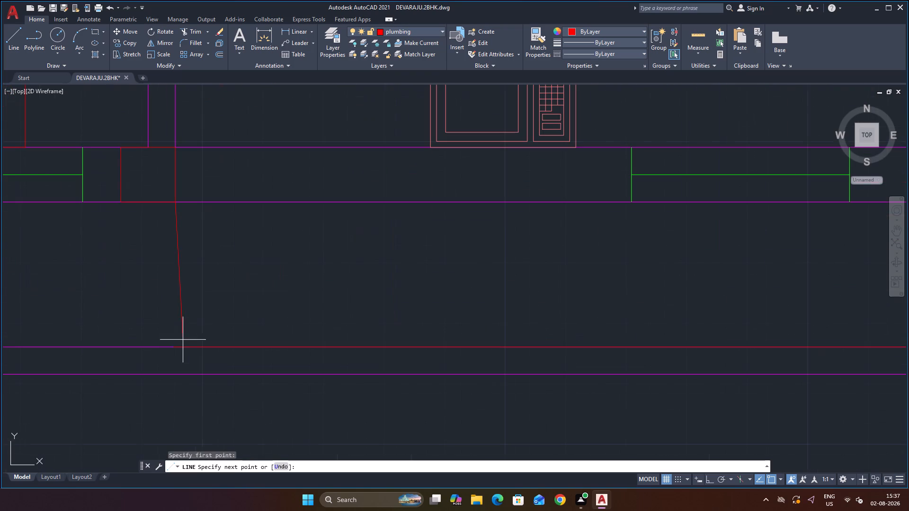
pyautogui.scroll(1, 183, 340)
pyautogui.click(175, 350)
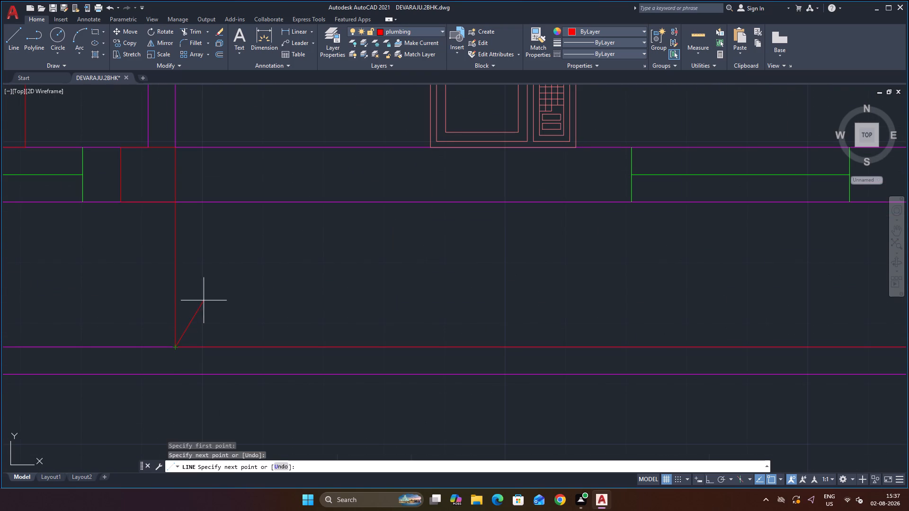
pyautogui.press('Escape')
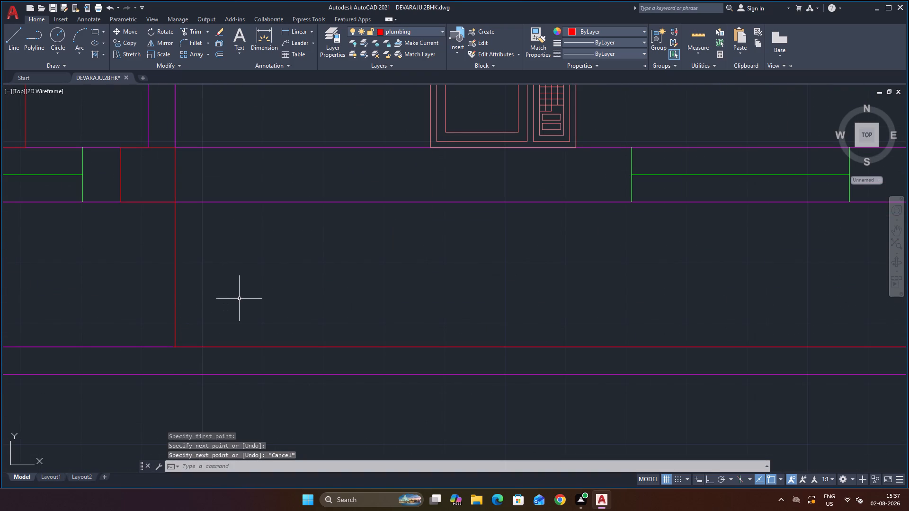
# Stretch the bedroom-side endpoint of the enclosure's line along the compound wall to meet the foot of the new end line.
pyautogui.scroll(5, 171, 349)
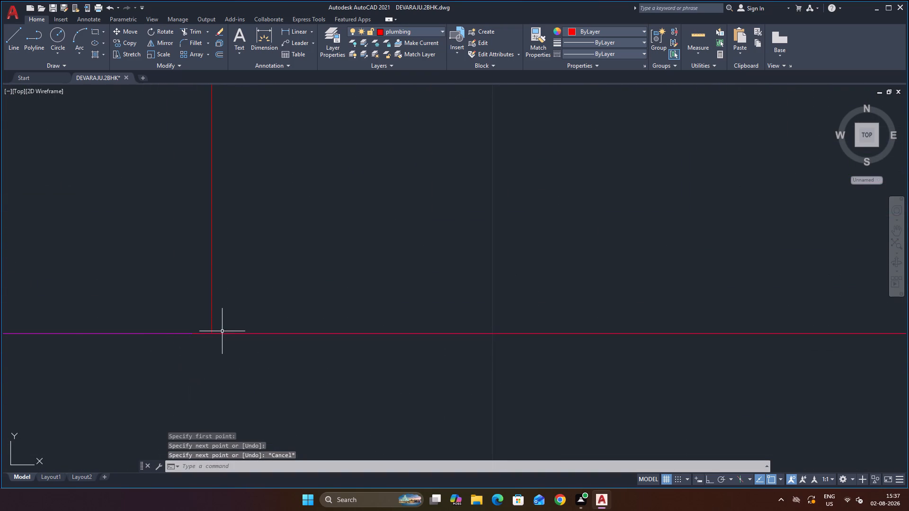
pyautogui.click(226, 332)
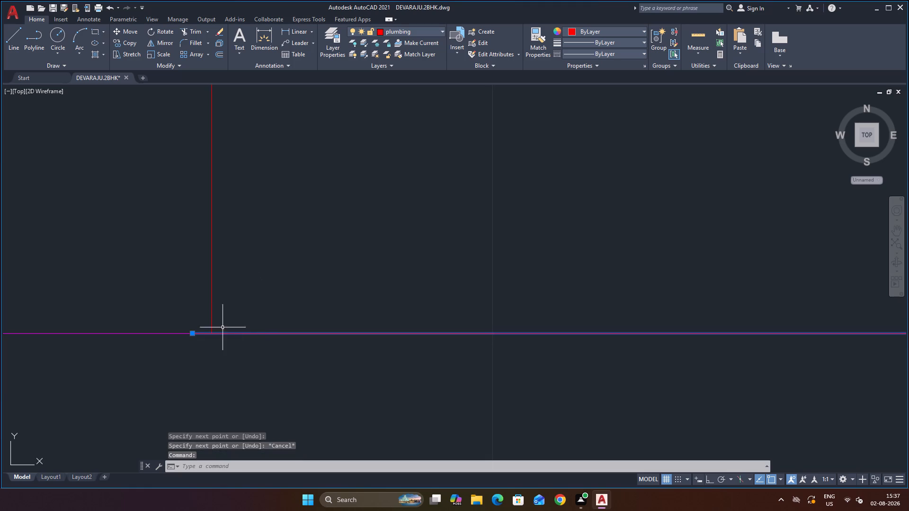
pyautogui.moveTo(194, 334); pyautogui.dragTo(210, 333)
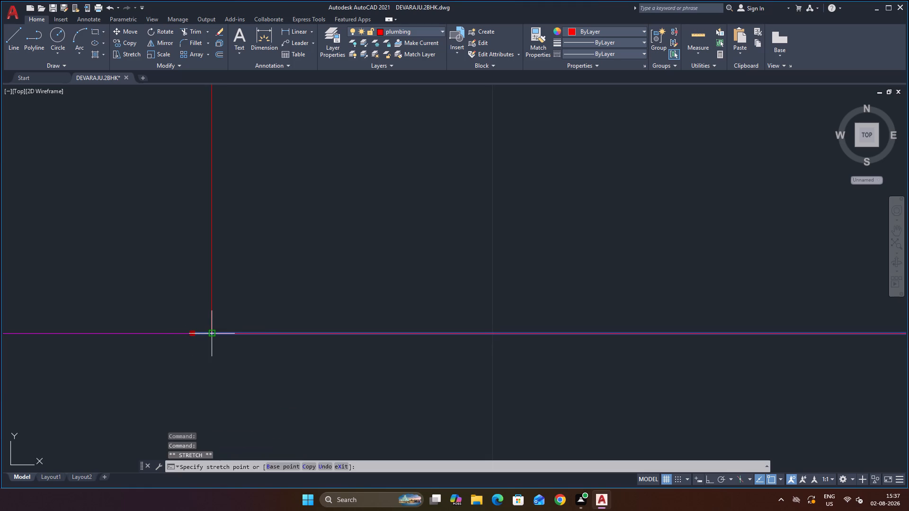
pyautogui.moveTo(210, 333); pyautogui.dragTo(212, 332)
pyautogui.click(212, 332)
pyautogui.press('Escape')
pyautogui.scroll(-3, 285, 300)
pyautogui.scroll(3, 298, 298)
pyautogui.scroll(-4, 298, 299)
pyautogui.scroll(-3, 334, 224)
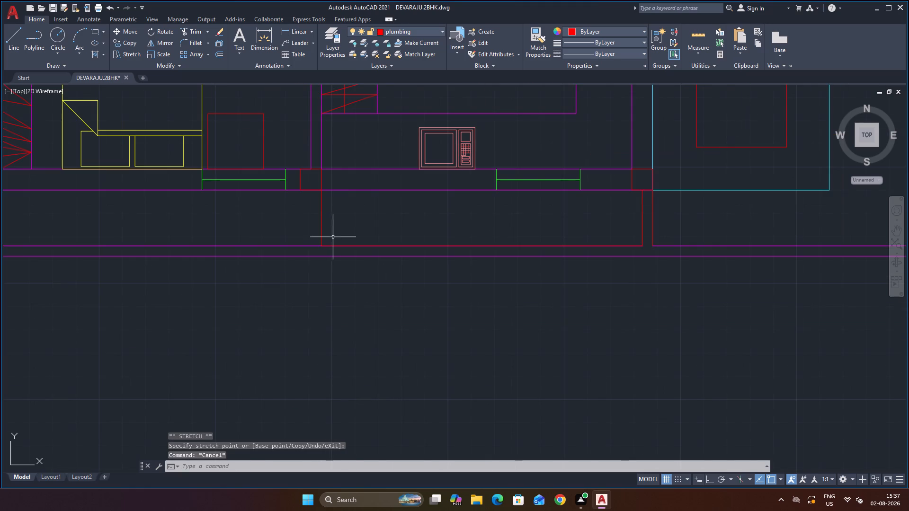
# Offset the enclosure's new end line below the bedroom-side column by 4.5 inches toward the master bedroom.
pyautogui.scroll(1, 354, 181)
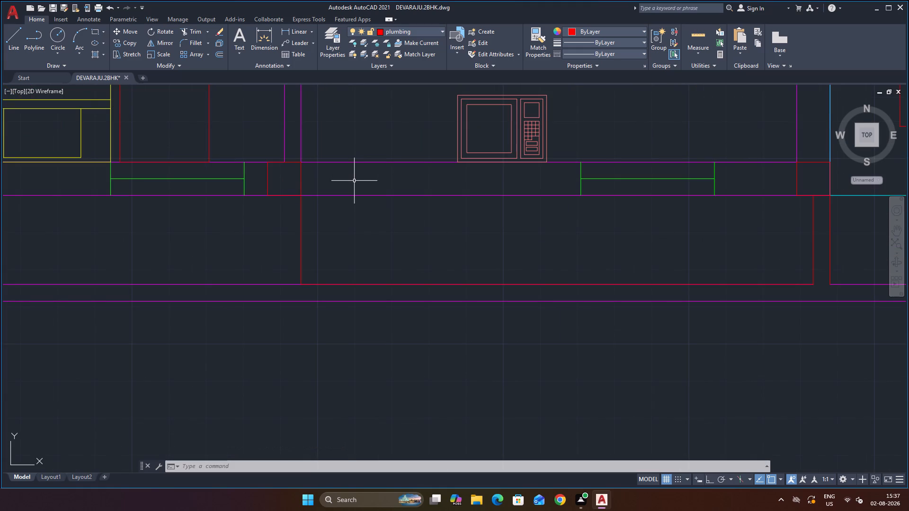
pyautogui.scroll(1, 339, 206)
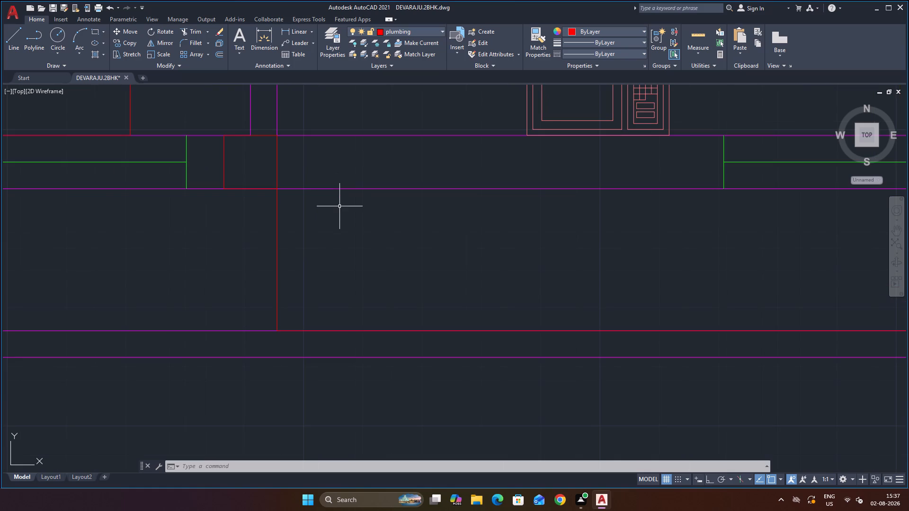
pyautogui.press('o')
pyautogui.press('Return')
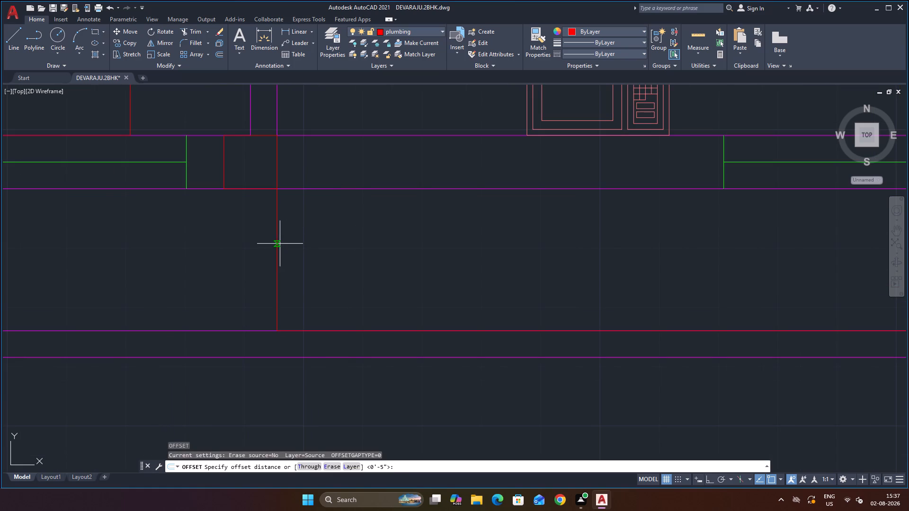
pyautogui.press('4')
pyautogui.press('.')
pyautogui.press('5')
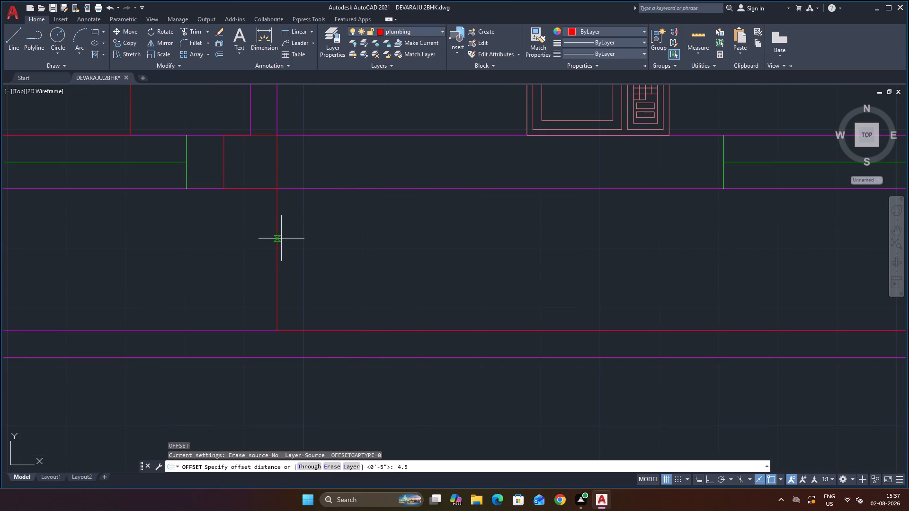
pyautogui.press('Return')
pyautogui.click(277, 230)
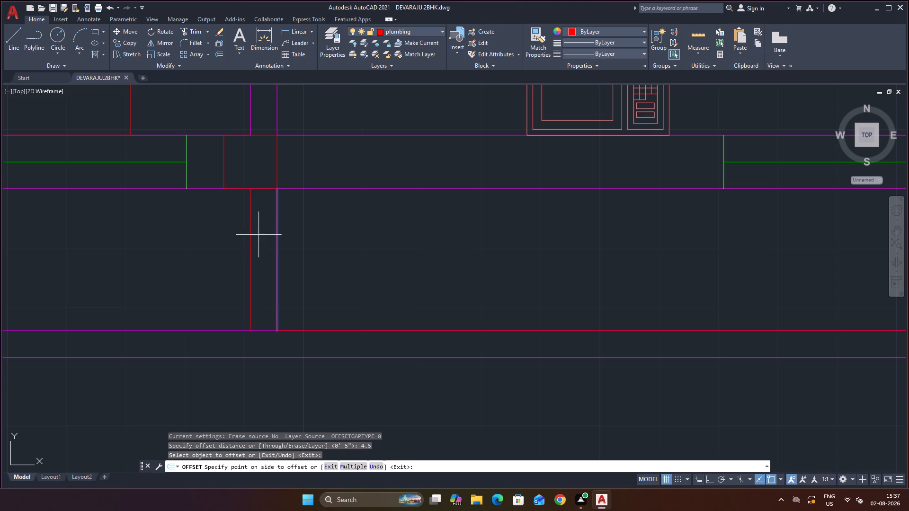
pyautogui.click(255, 237)
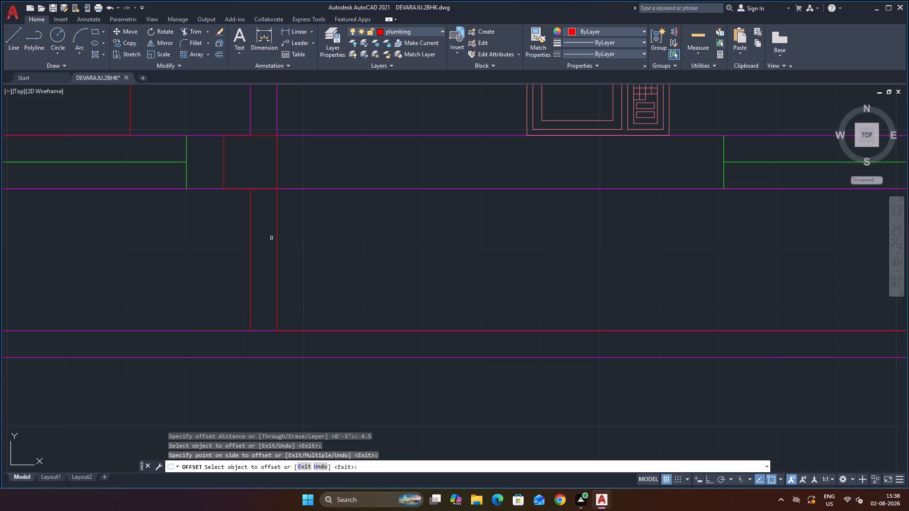
# Save the drawing.
pyautogui.hotkey('ctrl', 's')
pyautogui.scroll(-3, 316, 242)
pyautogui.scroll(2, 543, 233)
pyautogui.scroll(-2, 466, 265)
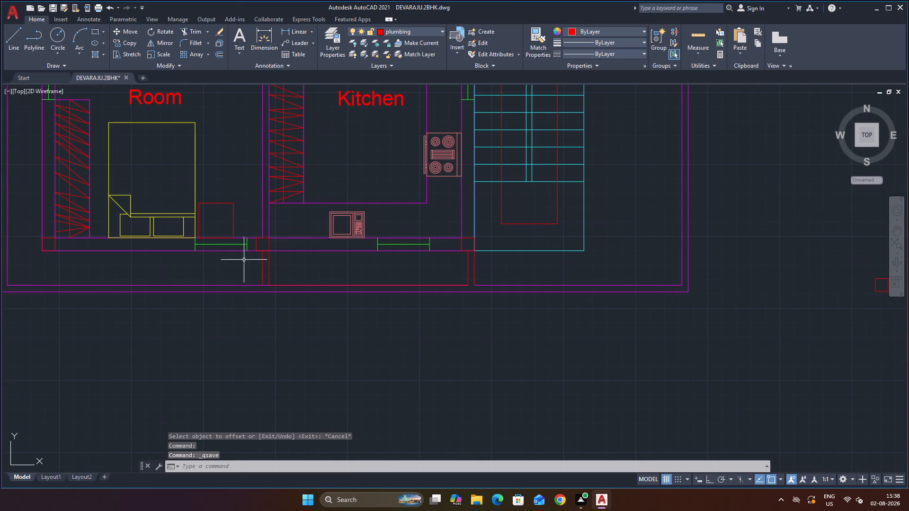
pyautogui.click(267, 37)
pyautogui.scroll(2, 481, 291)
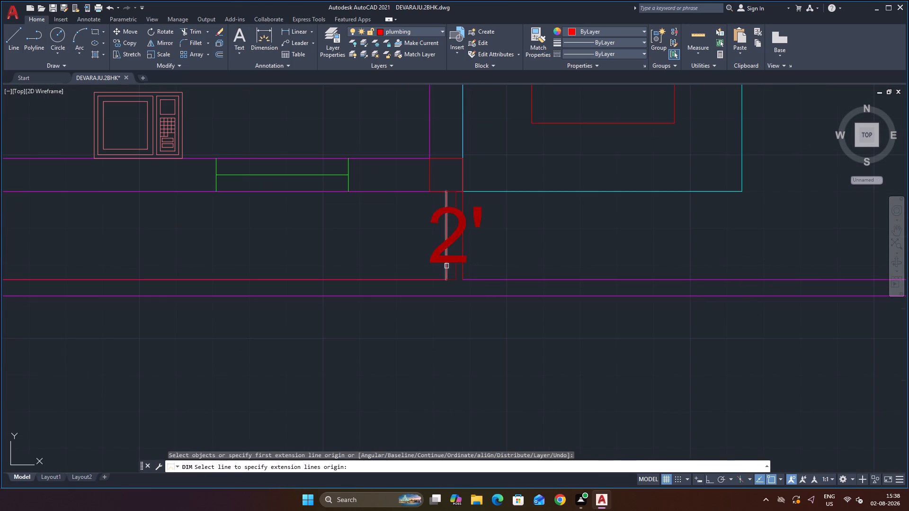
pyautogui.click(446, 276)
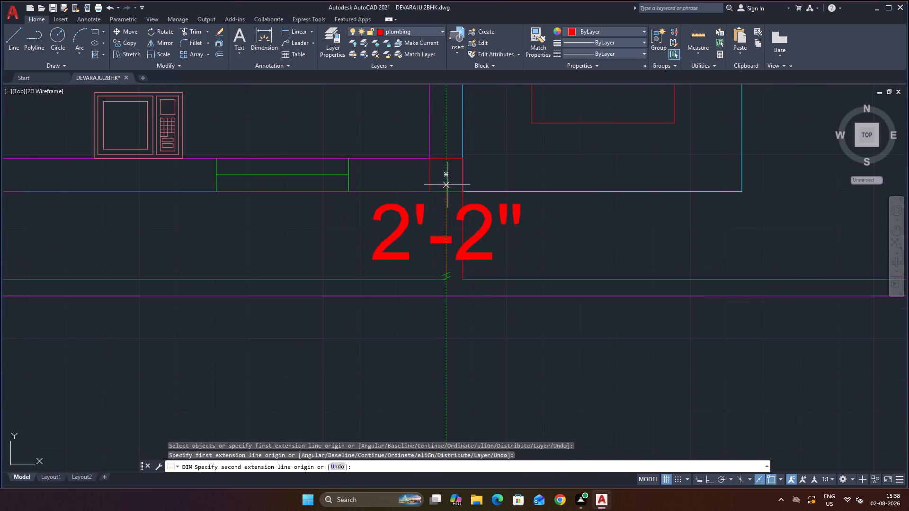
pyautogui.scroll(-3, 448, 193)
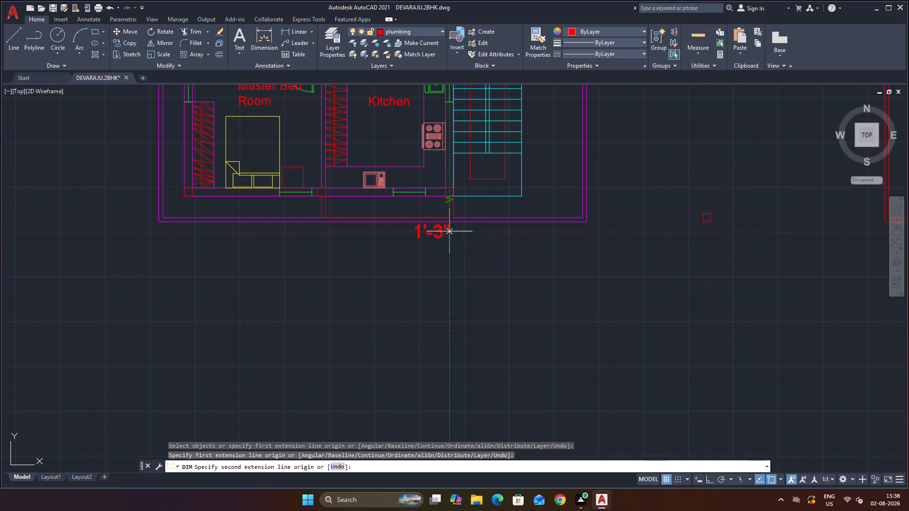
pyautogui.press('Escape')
# Examine the enclosure below the kitchen and compare the labelled plan's layout with the neighbouring plan.
pyautogui.scroll(1, 472, 255)
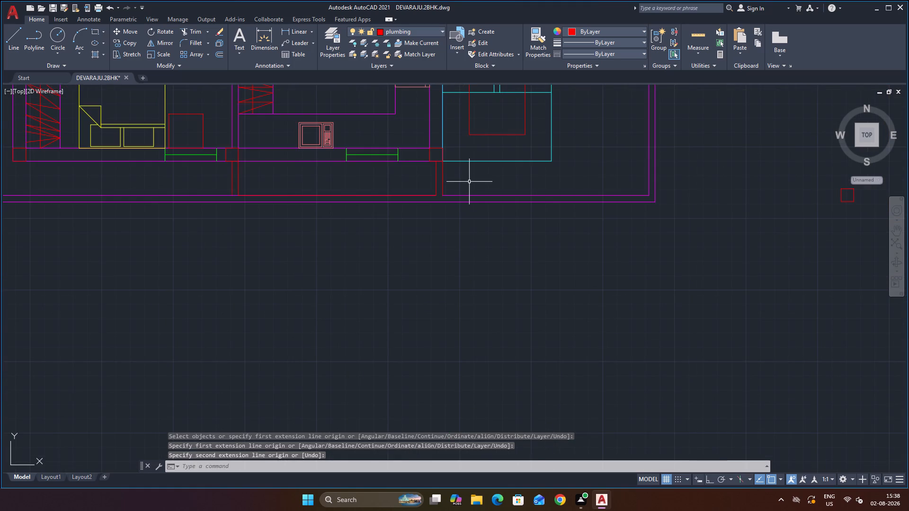
pyautogui.scroll(-2, 469, 178)
pyautogui.scroll(2, 465, 141)
pyautogui.scroll(1, 479, 203)
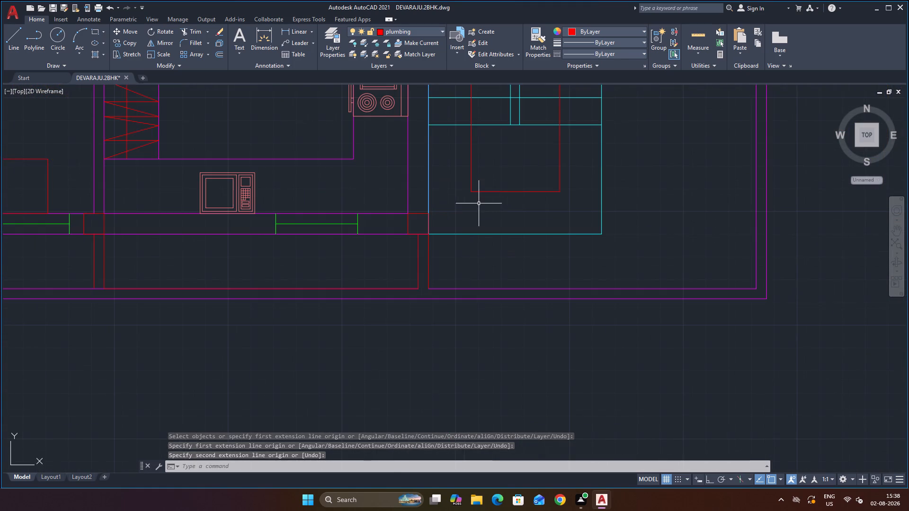
pyautogui.scroll(-2, 479, 308)
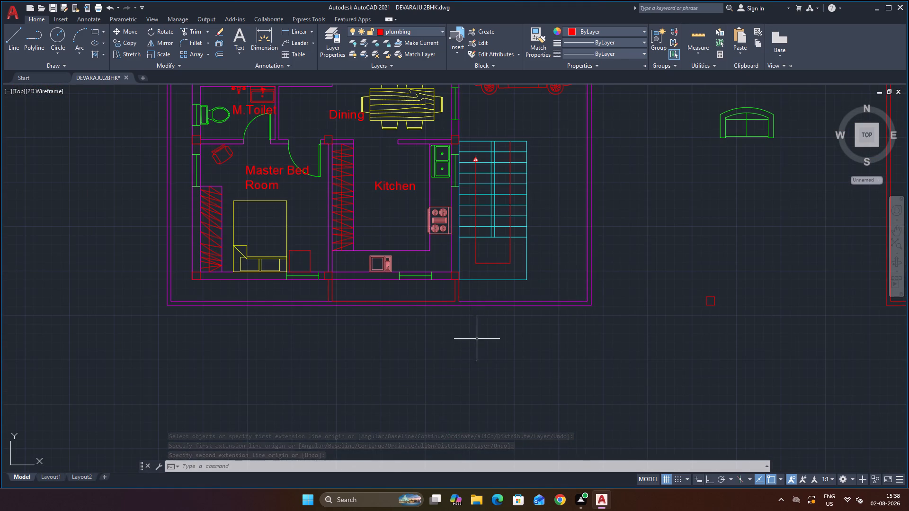
pyautogui.scroll(-2, 477, 340)
pyautogui.scroll(1, 513, 342)
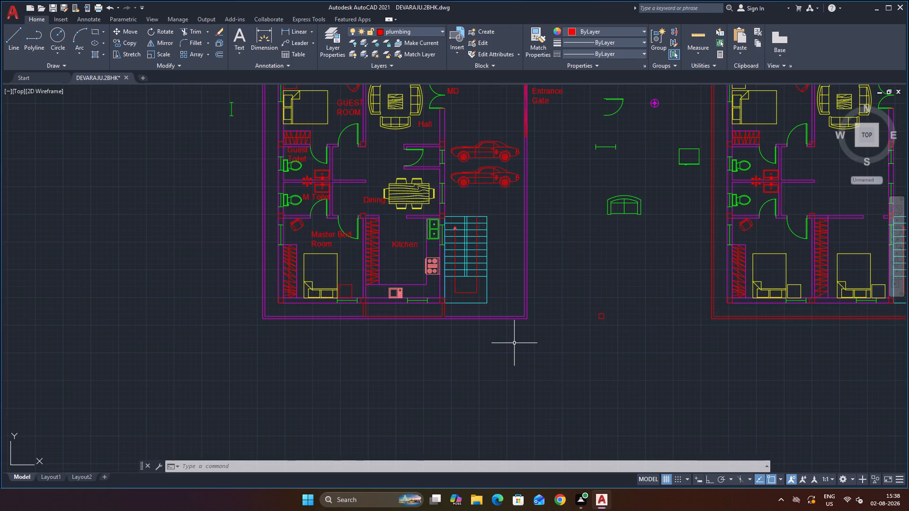
pyautogui.scroll(-1, 395, 278)
pyautogui.scroll(1, 350, 263)
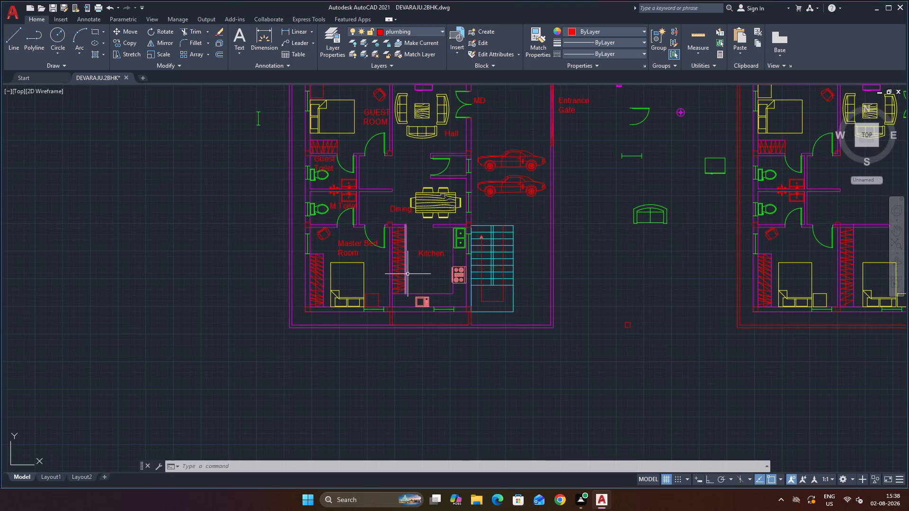
pyautogui.scroll(1, 409, 277)
pyautogui.scroll(-2, 416, 273)
pyautogui.scroll(1, 365, 179)
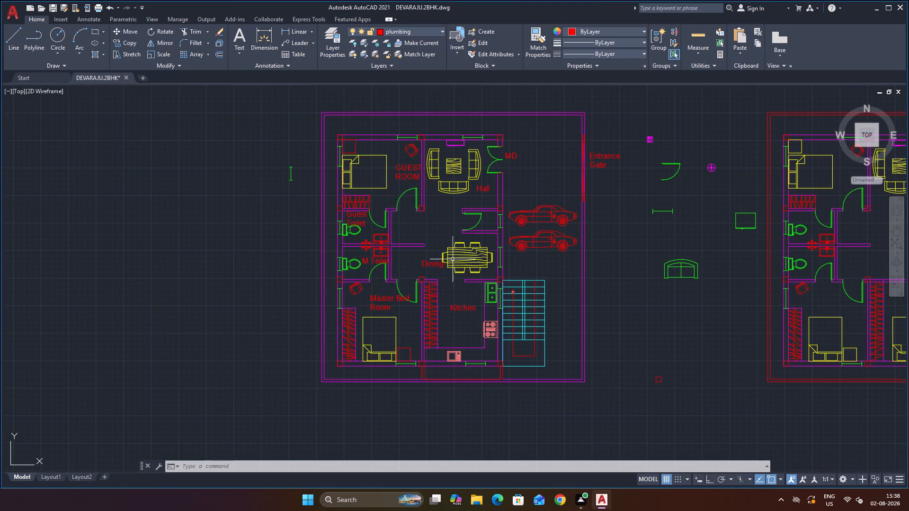
pyautogui.scroll(-2, 461, 257)
pyautogui.scroll(2, 541, 276)
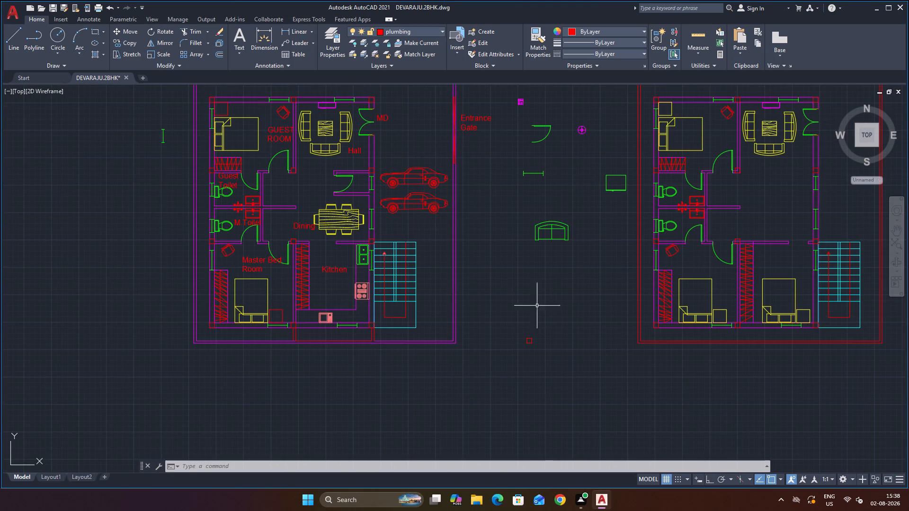
pyautogui.scroll(2, 397, 343)
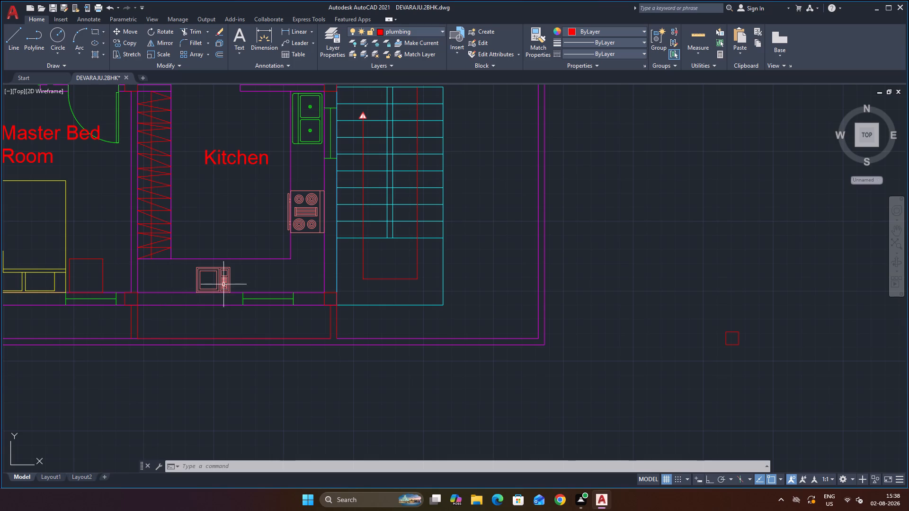
pyautogui.scroll(-1, 222, 284)
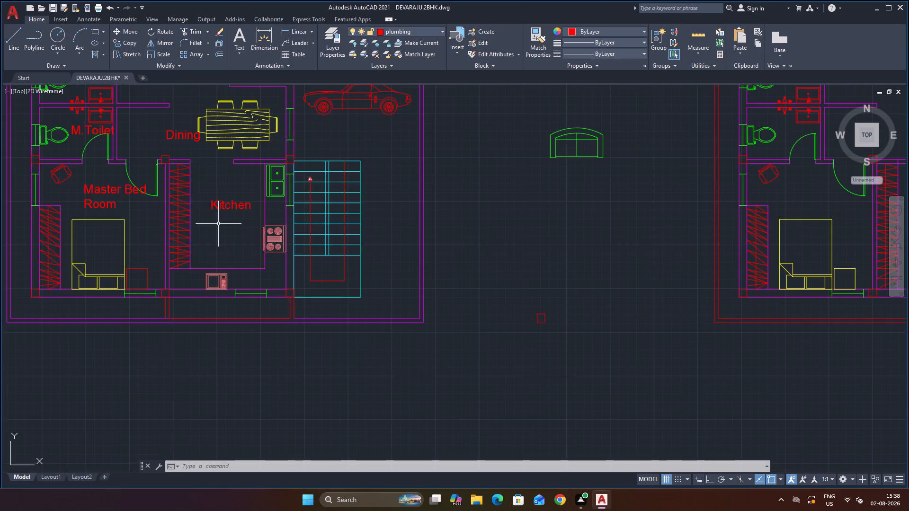
pyautogui.scroll(-1, 218, 224)
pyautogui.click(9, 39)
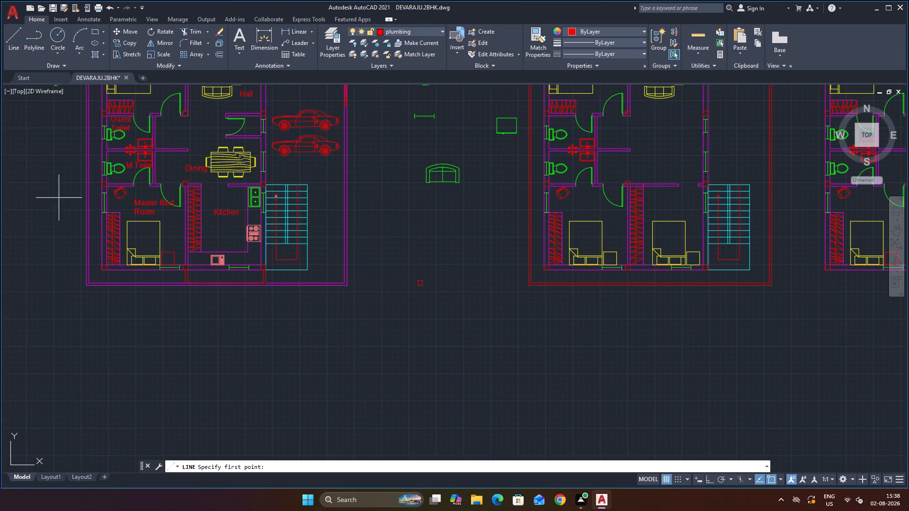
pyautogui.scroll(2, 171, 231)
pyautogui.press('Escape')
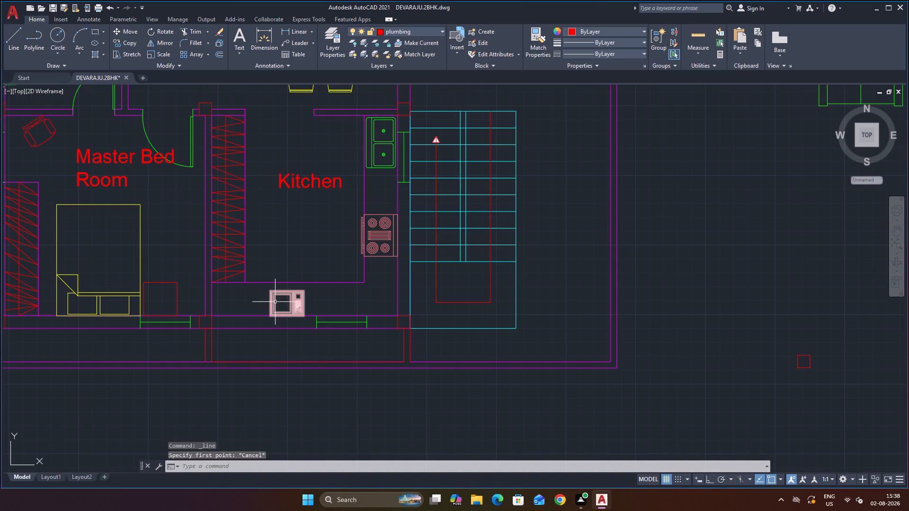
# Extend the front edge line of the kitchen's tall storage unit through the counter and kitchen wall to the compound wall's inner edge.
pyautogui.write('ex')
pyautogui.press('Return')
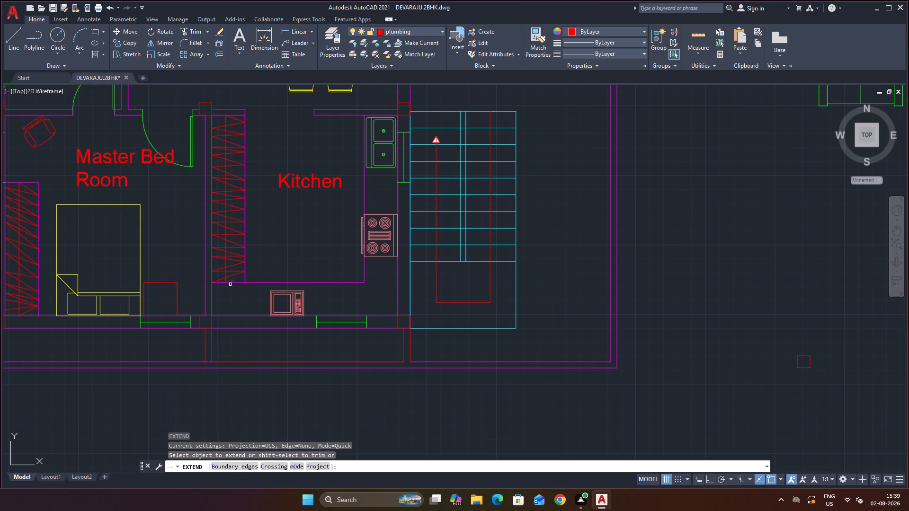
pyautogui.click(245, 276)
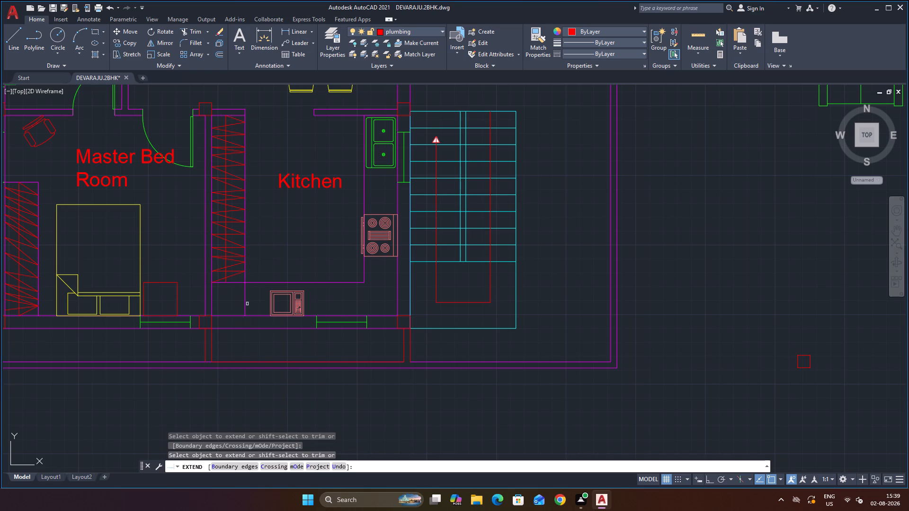
pyautogui.click(245, 297)
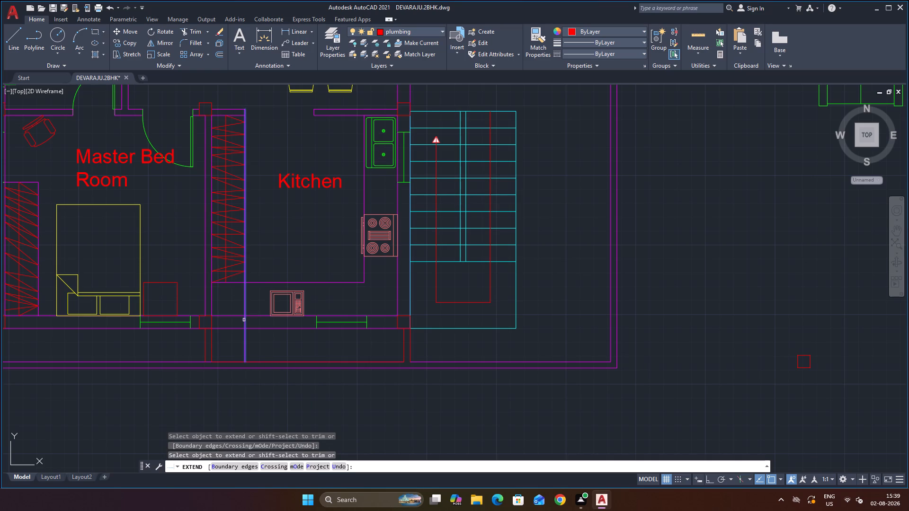
pyautogui.click(244, 322)
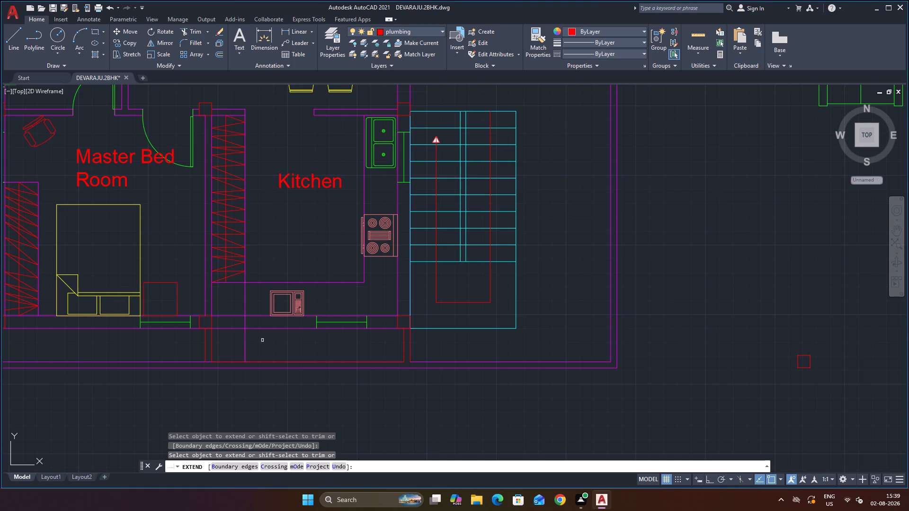
pyautogui.scroll(-1, 290, 351)
pyautogui.scroll(1, 330, 323)
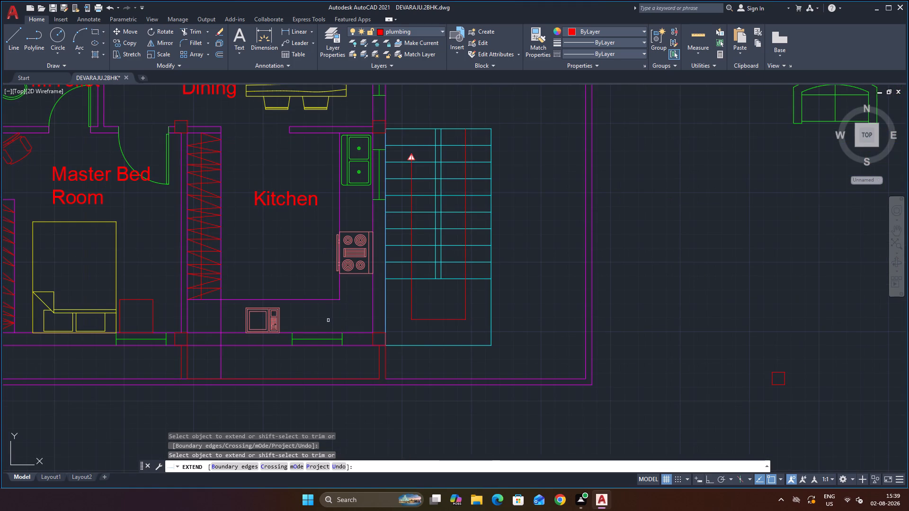
pyautogui.scroll(1, 268, 362)
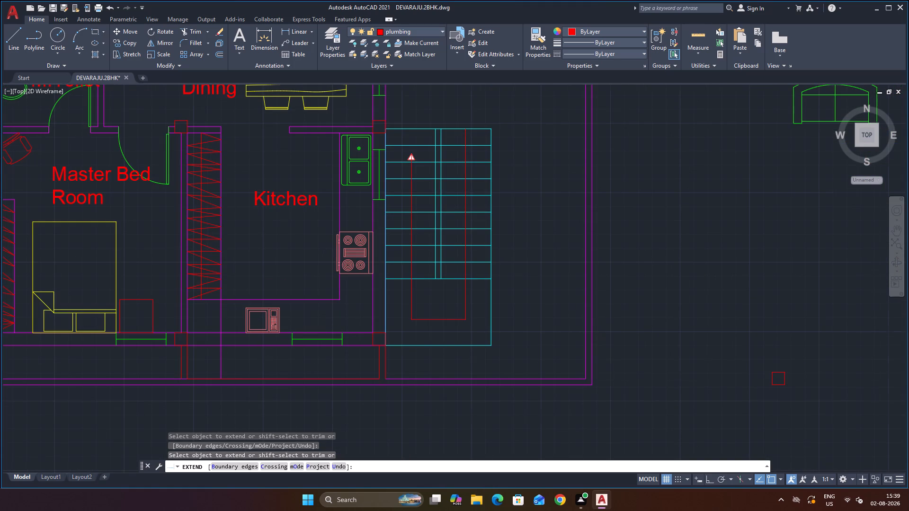
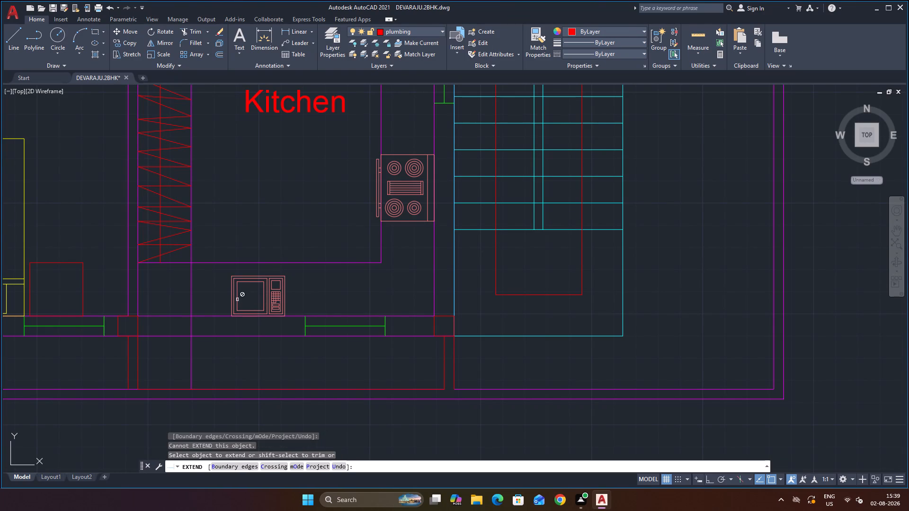
# Move the microwave along the kitchen's outer wall toward the stove side so it stands in front of the window.
pyautogui.scroll(1, 242, 298)
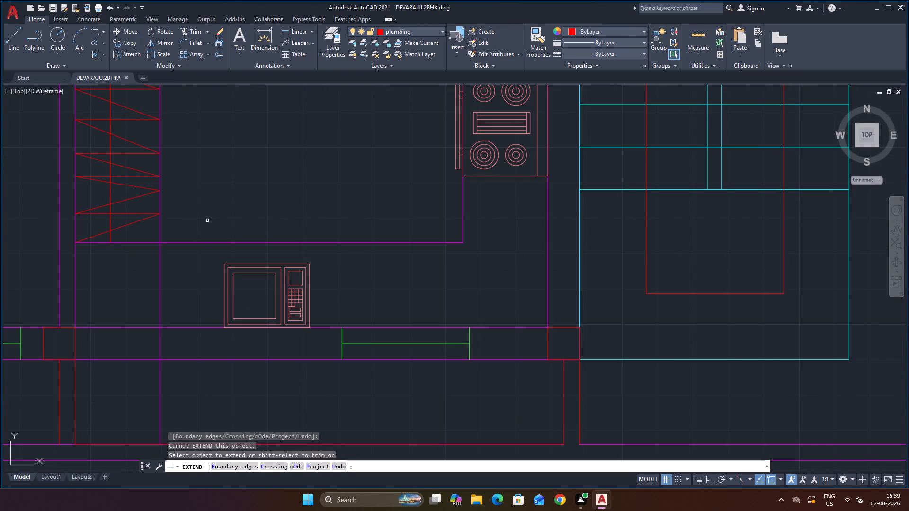
pyautogui.press('Escape')
pyautogui.click(292, 265)
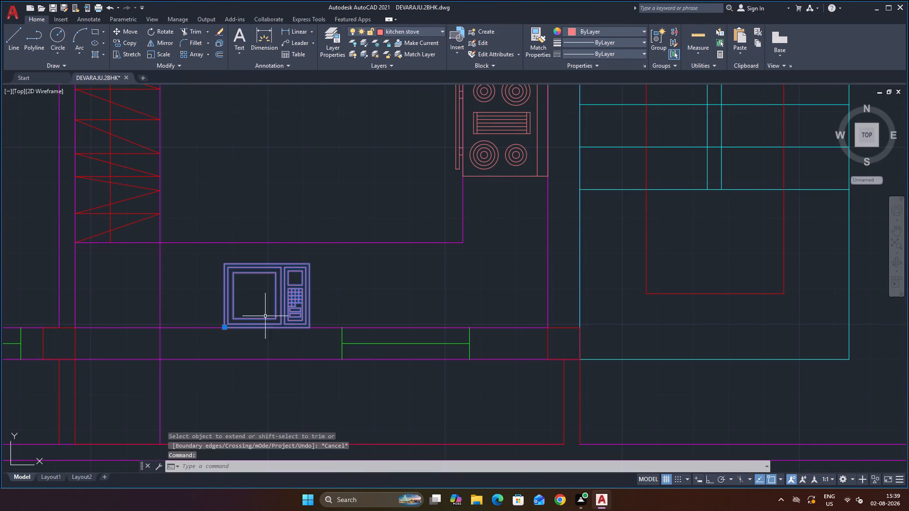
pyautogui.click(223, 326)
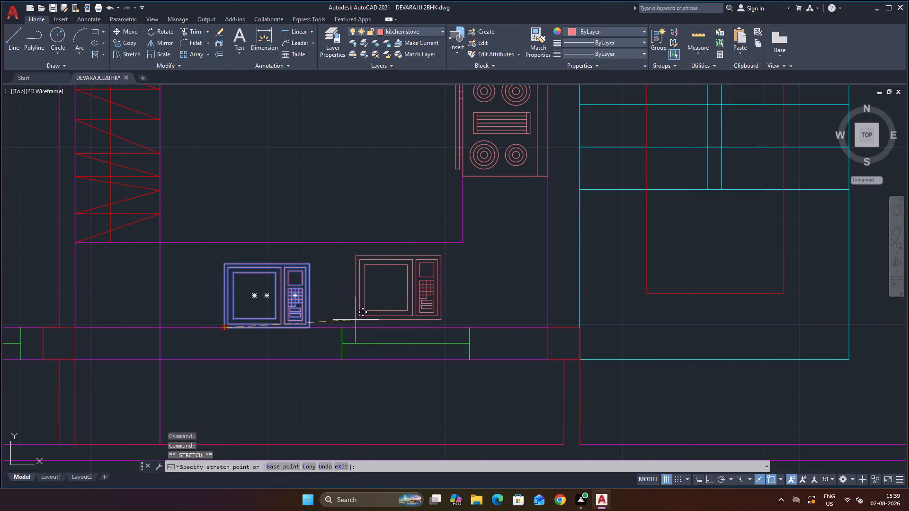
pyautogui.click(356, 325)
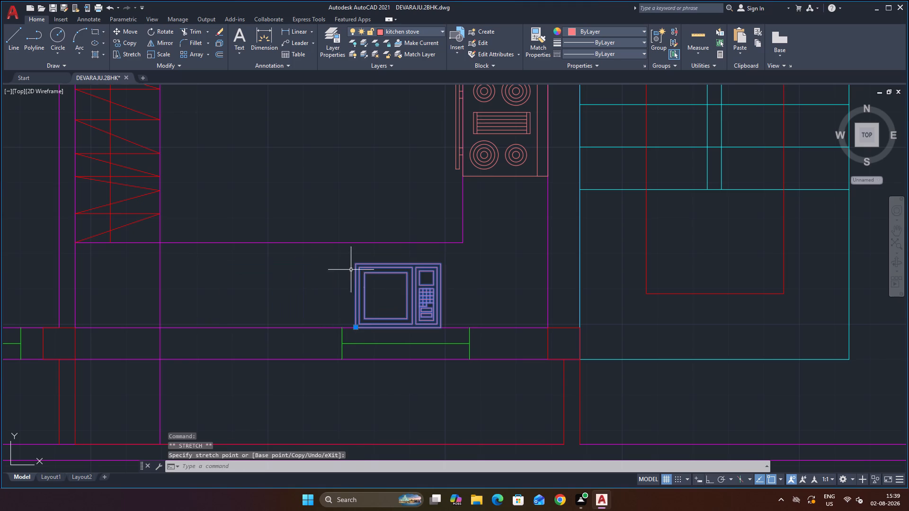
pyautogui.press('Escape')
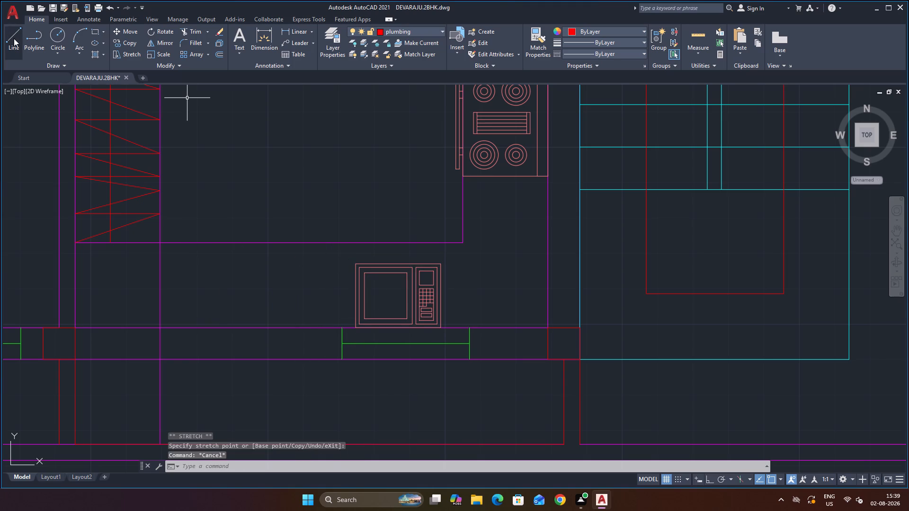
# Copy the door of the small room between hall and dining to the empty space below the labelled plan's compound wall.
pyautogui.scroll(-2, 237, 265)
pyautogui.scroll(-2, 277, 289)
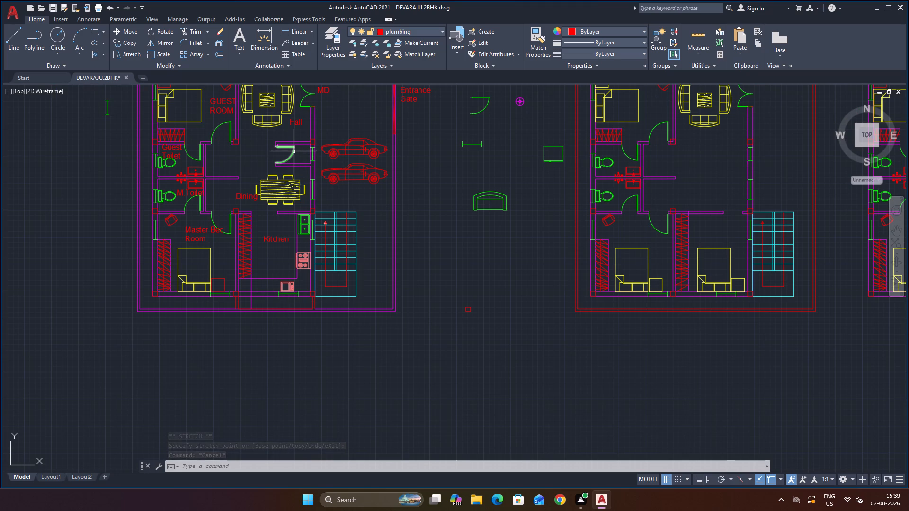
pyautogui.click(294, 151)
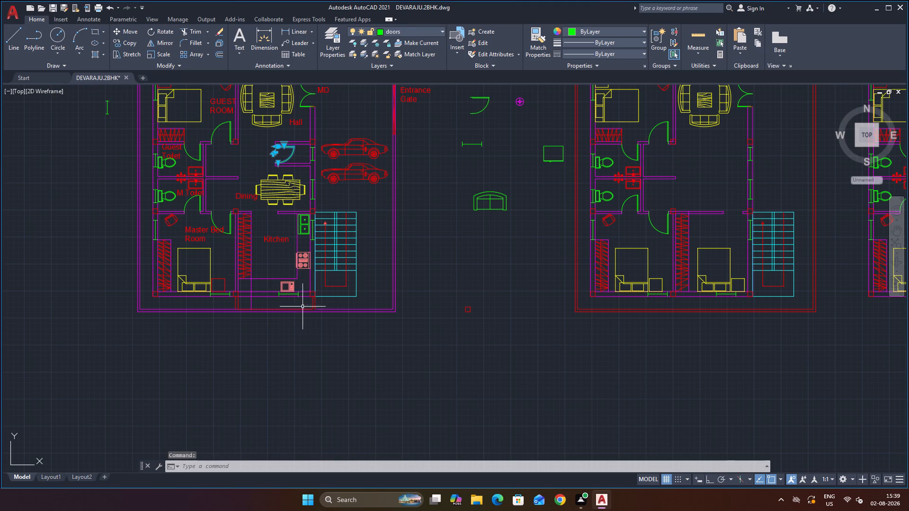
pyautogui.press('c')
pyautogui.press('o')
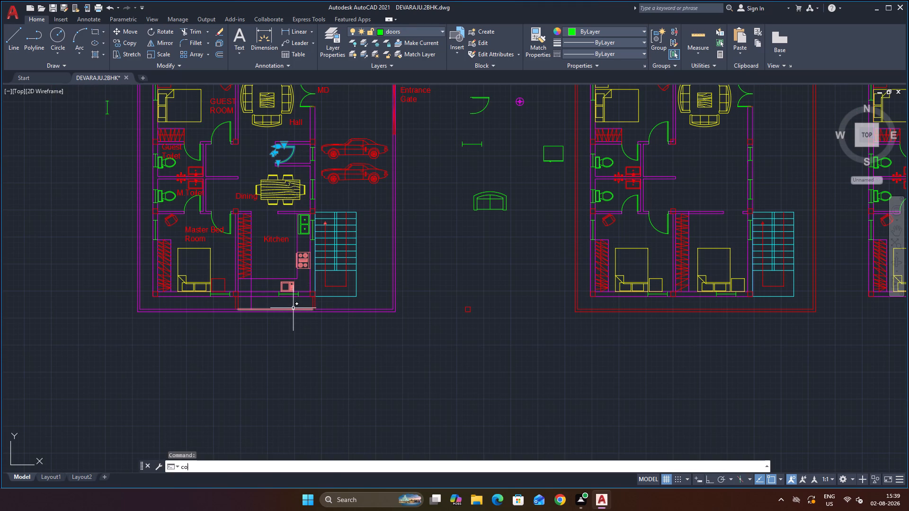
pyautogui.press('Return')
pyautogui.click(292, 154)
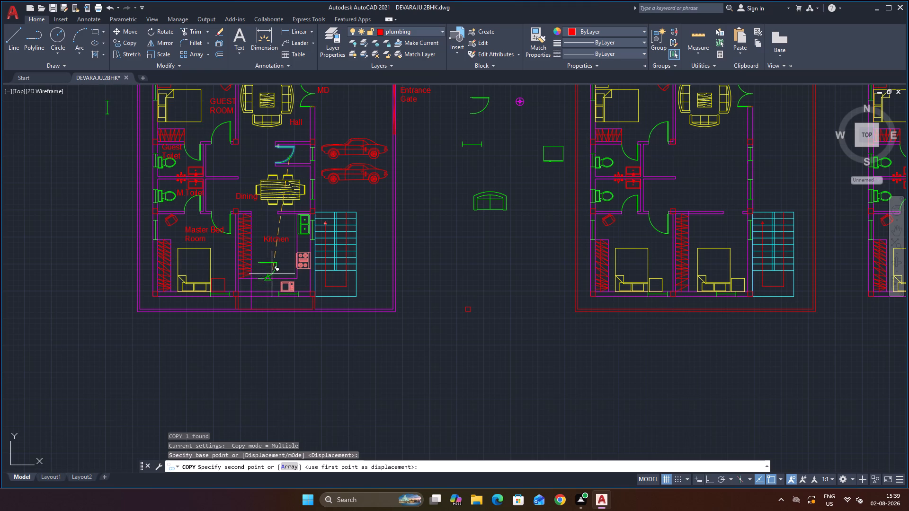
pyautogui.click(291, 368)
pyautogui.press('Escape')
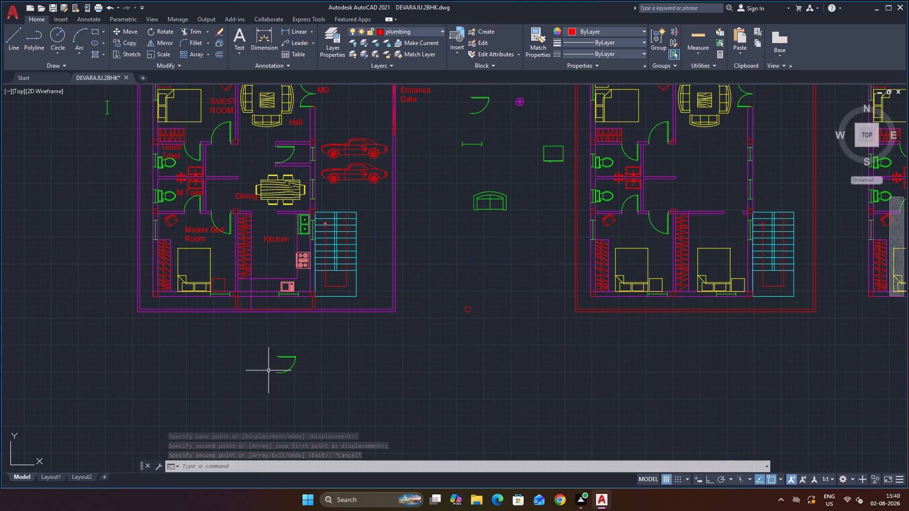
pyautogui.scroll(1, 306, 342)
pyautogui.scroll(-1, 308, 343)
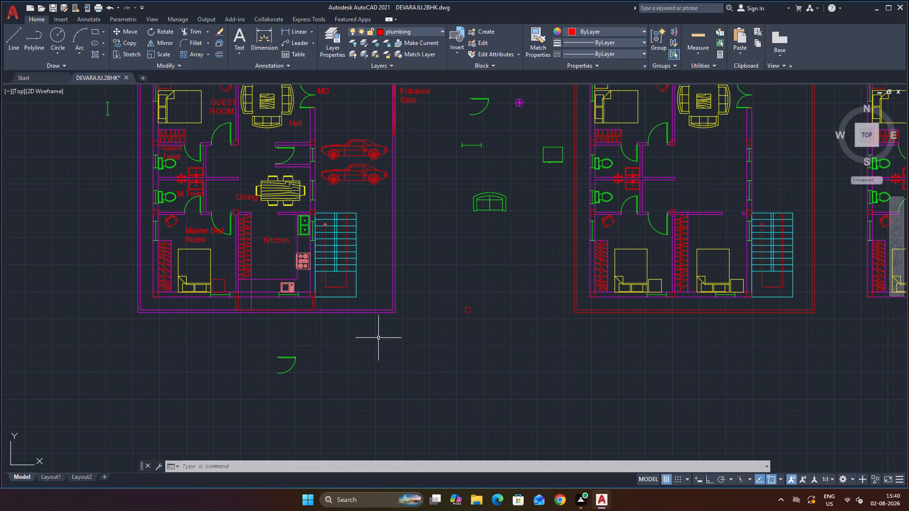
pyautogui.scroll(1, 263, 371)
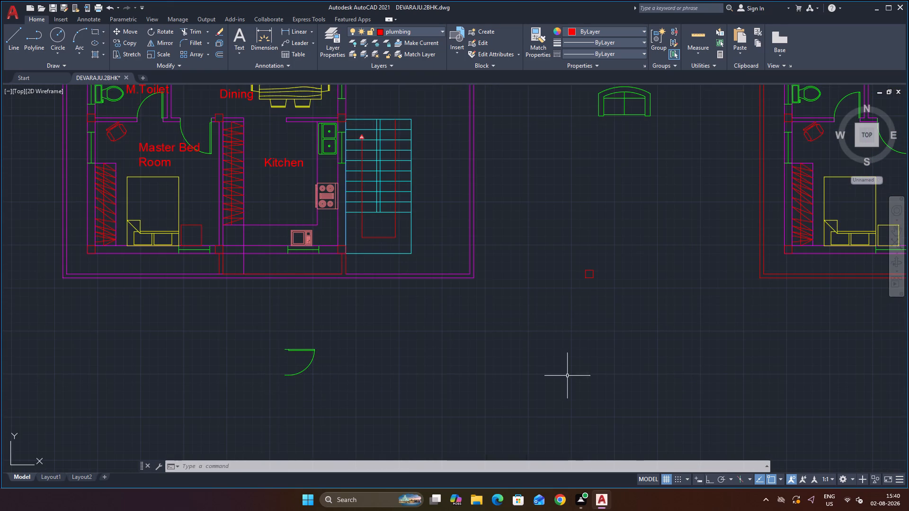
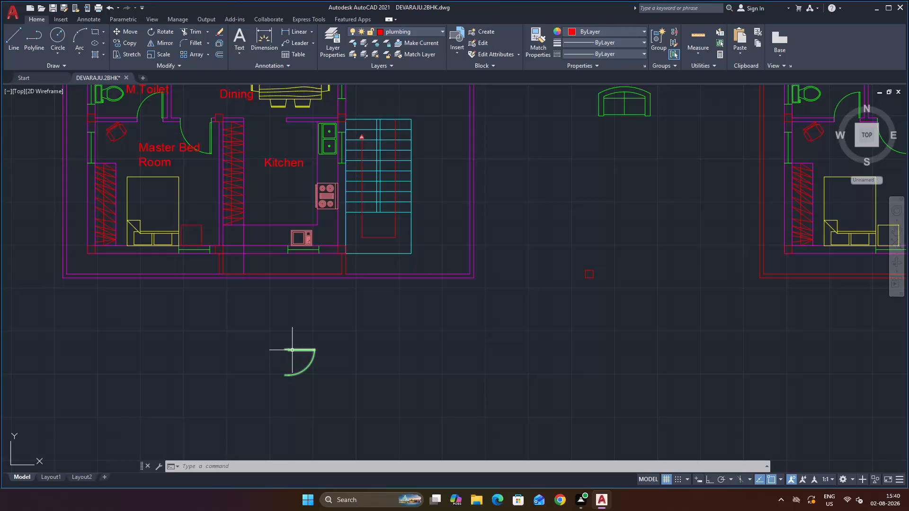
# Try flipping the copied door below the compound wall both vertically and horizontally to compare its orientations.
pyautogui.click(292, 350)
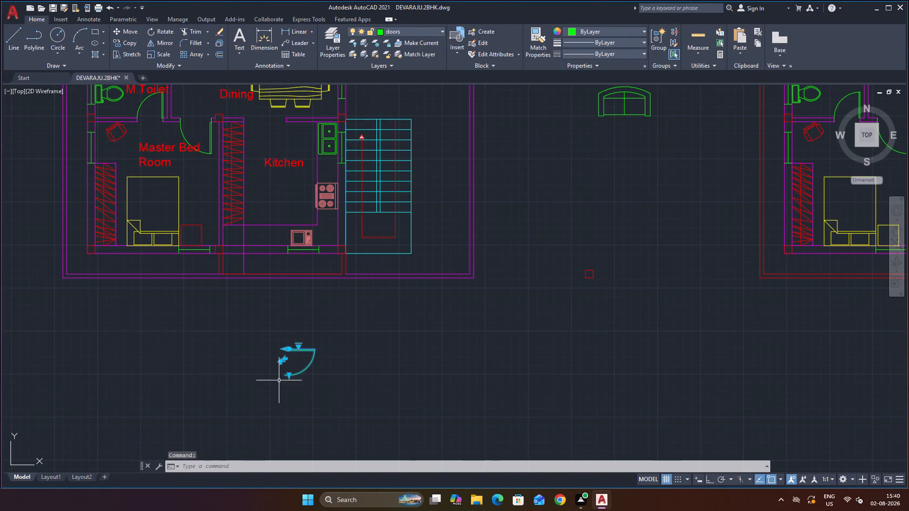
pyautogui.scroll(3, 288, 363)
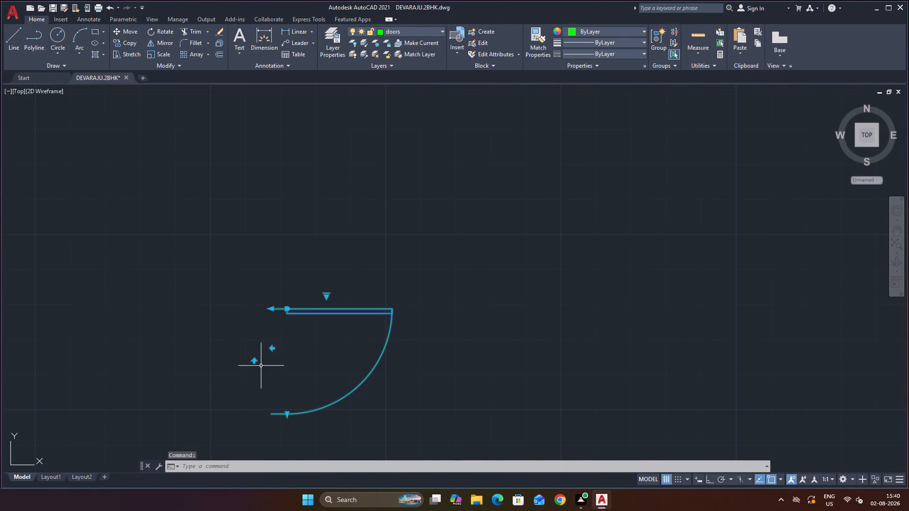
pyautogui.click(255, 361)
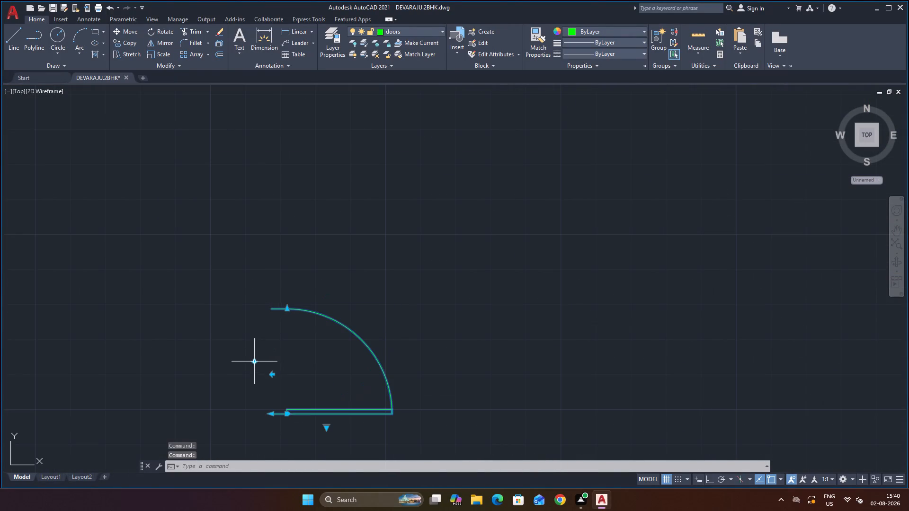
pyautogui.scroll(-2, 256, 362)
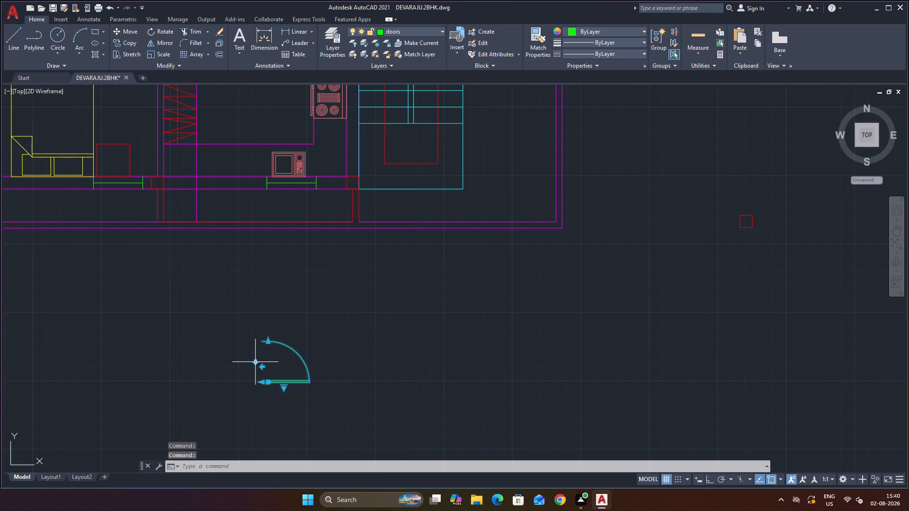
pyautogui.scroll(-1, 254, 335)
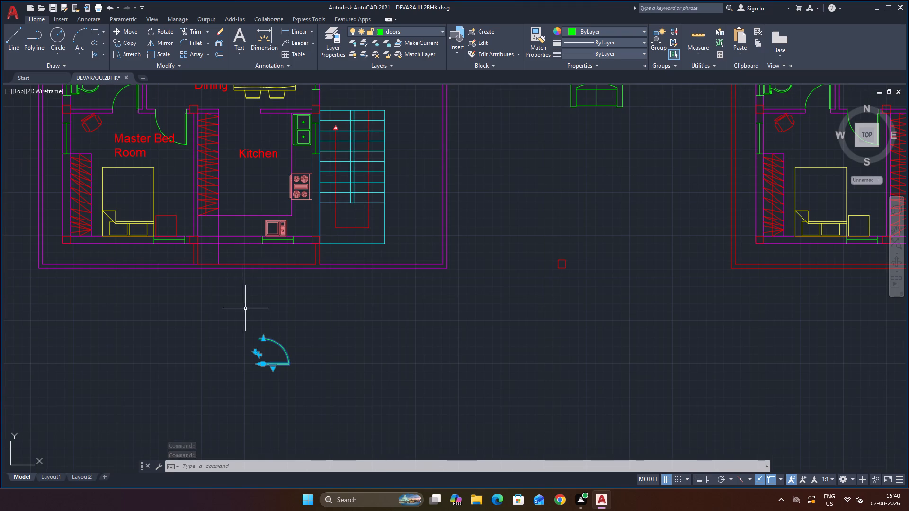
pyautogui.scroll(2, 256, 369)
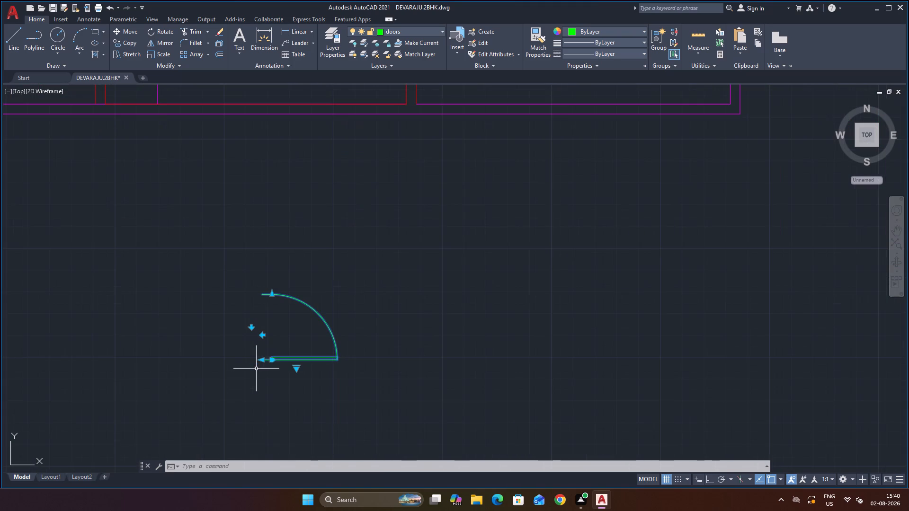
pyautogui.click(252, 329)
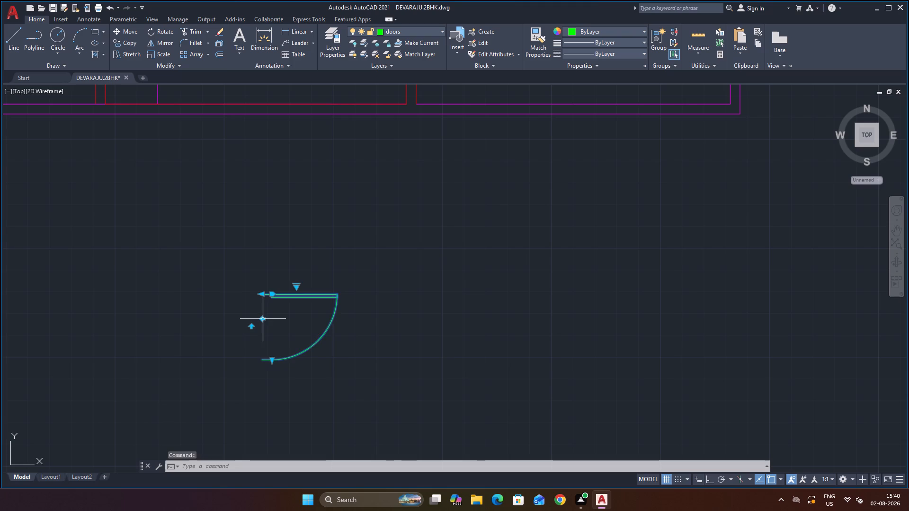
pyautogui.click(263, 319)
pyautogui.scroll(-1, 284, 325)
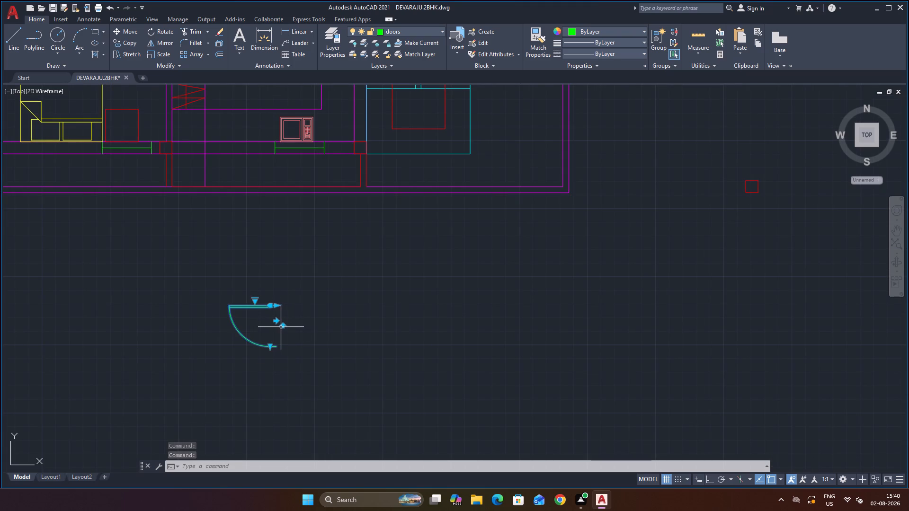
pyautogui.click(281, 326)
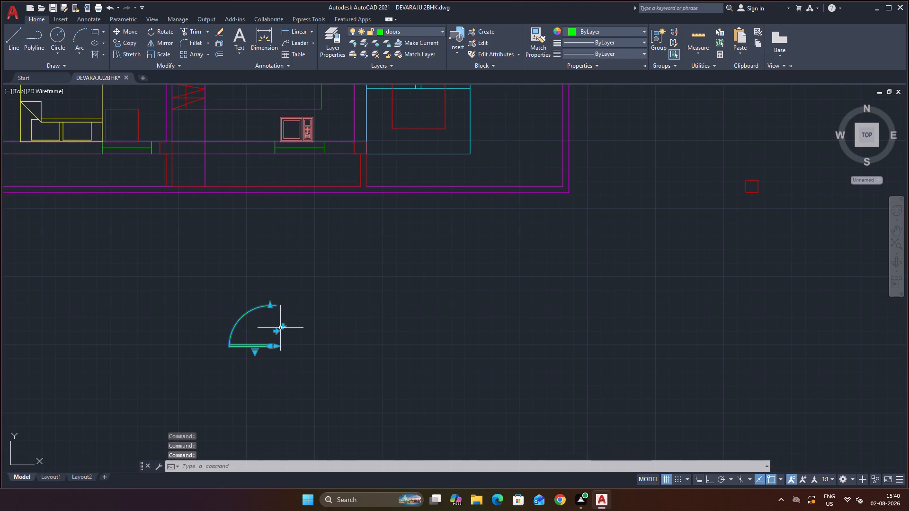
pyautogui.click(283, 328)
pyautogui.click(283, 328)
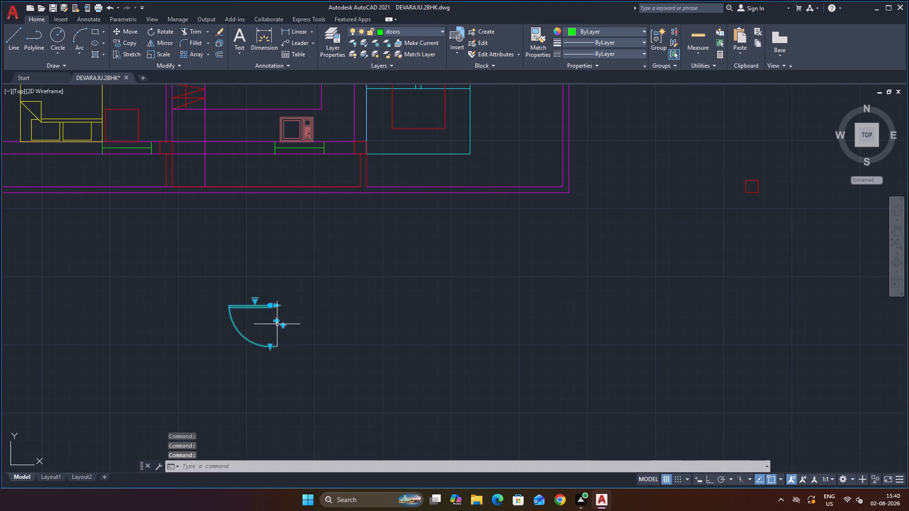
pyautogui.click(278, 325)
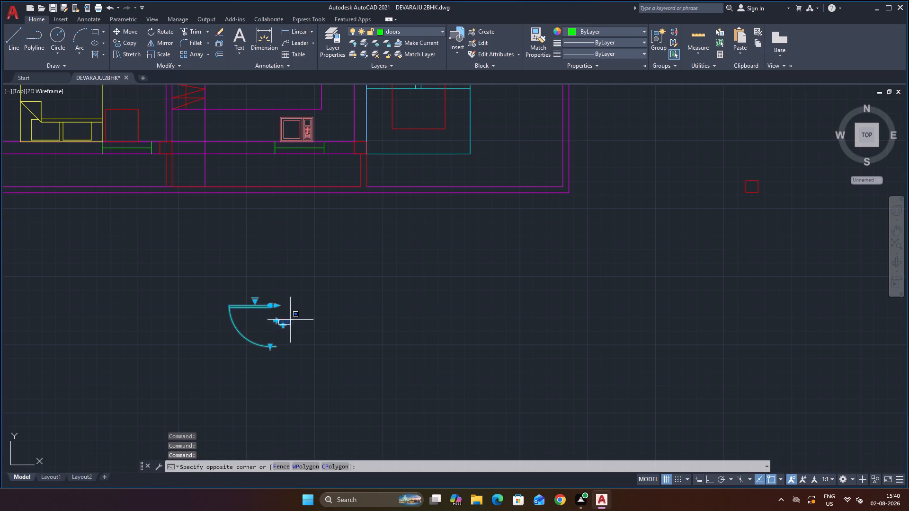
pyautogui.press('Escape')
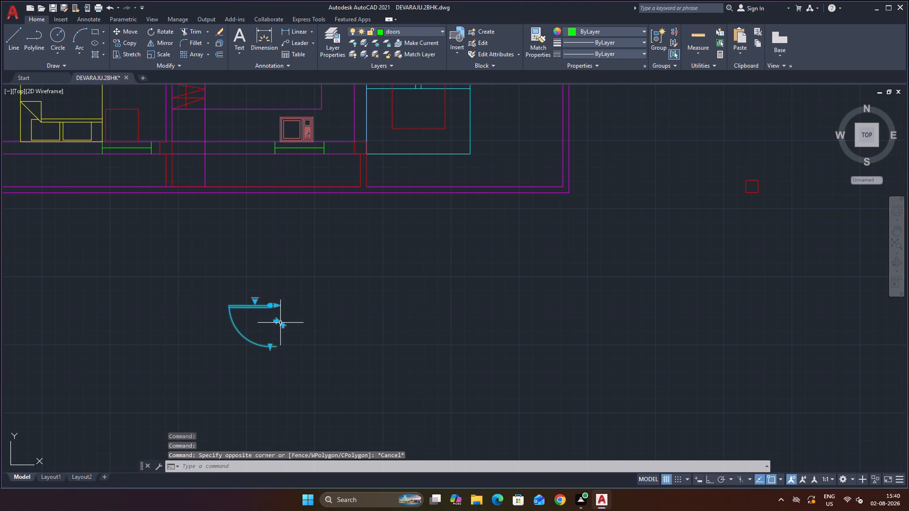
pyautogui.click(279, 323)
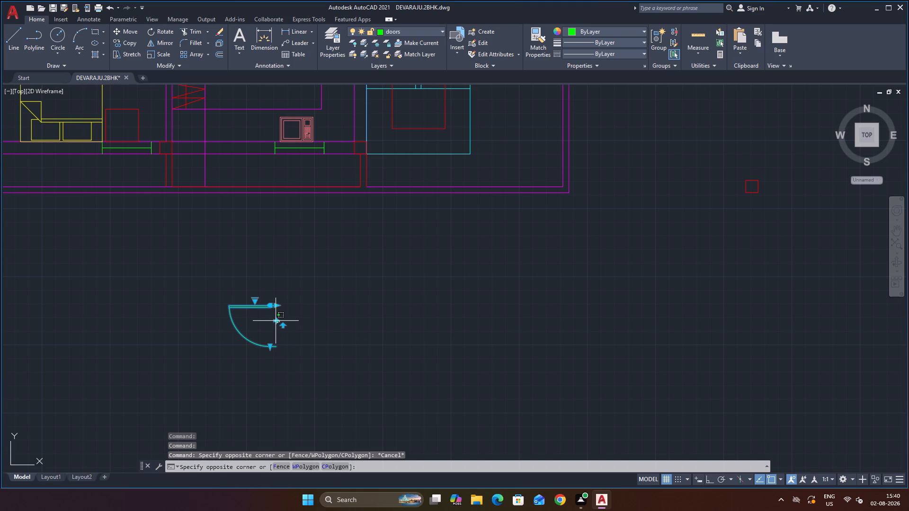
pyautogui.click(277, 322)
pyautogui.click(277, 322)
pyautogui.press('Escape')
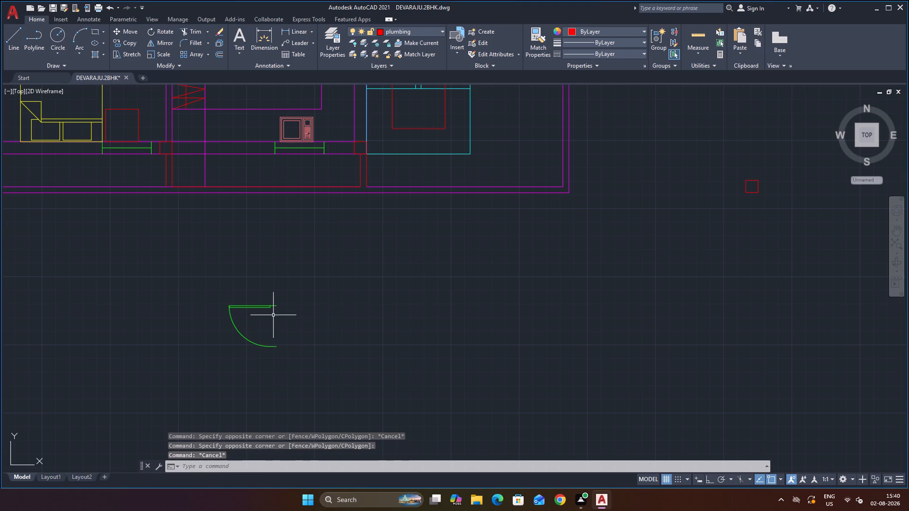
# Flip the copied door so its leaf lies along the lower side, extending right from the jambs, with the swing arc above.
pyautogui.click(271, 306)
pyautogui.scroll(2, 280, 334)
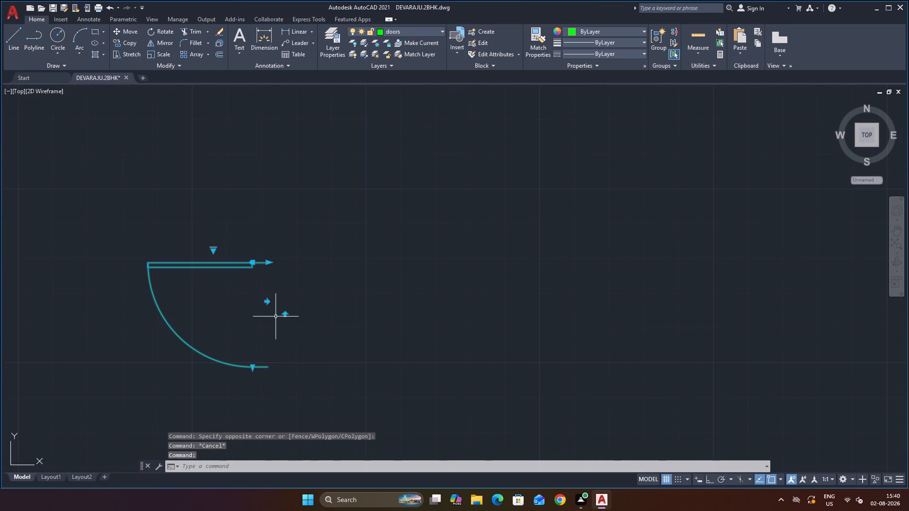
pyautogui.click(267, 302)
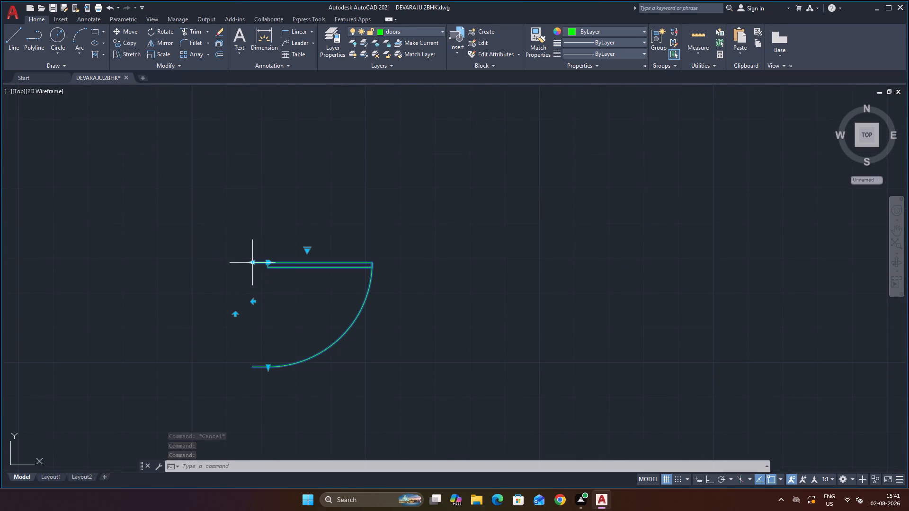
pyautogui.click(253, 302)
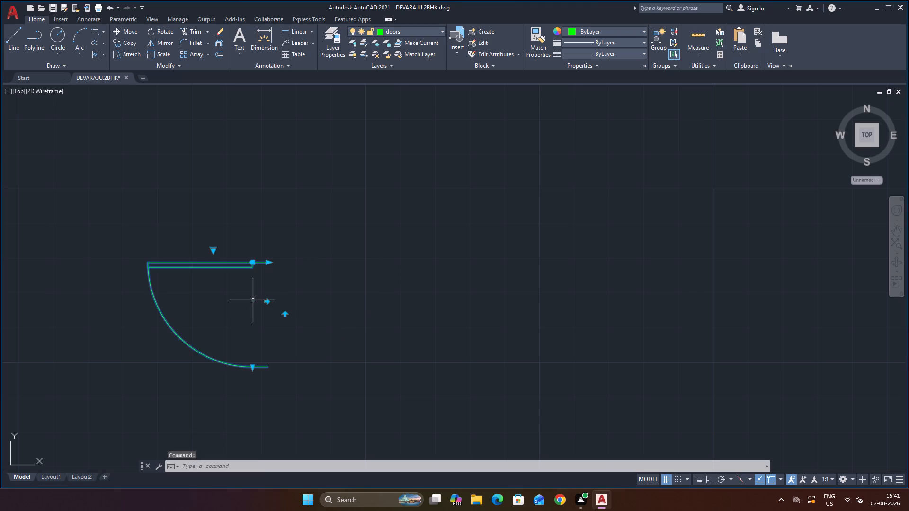
pyautogui.scroll(-3, 281, 297)
pyautogui.scroll(1, 295, 314)
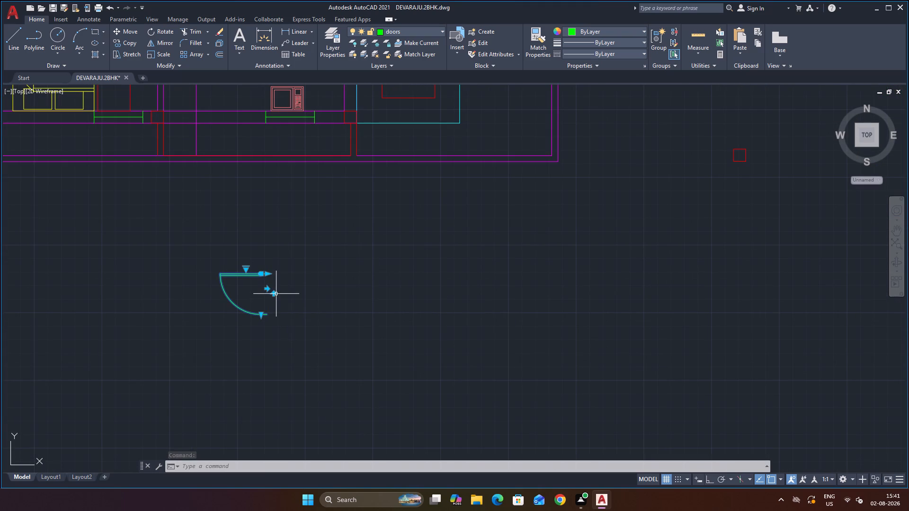
pyautogui.click(274, 293)
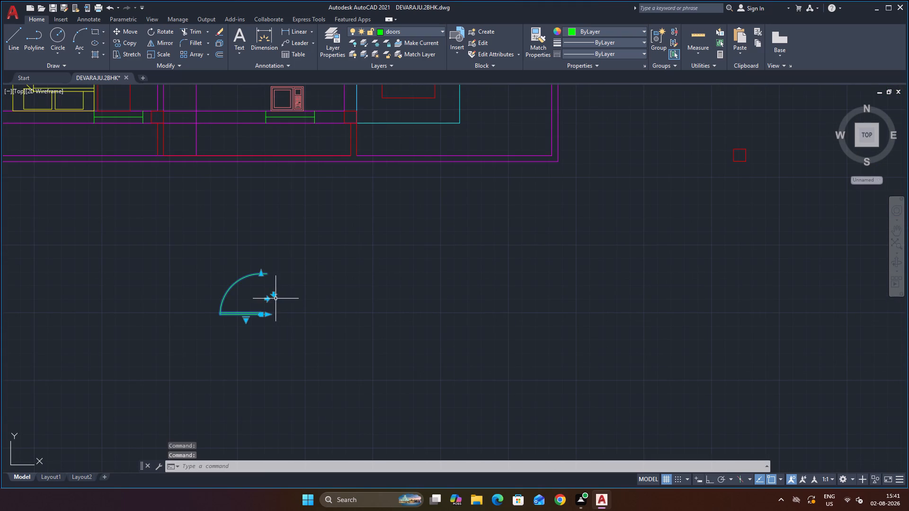
pyautogui.click(274, 295)
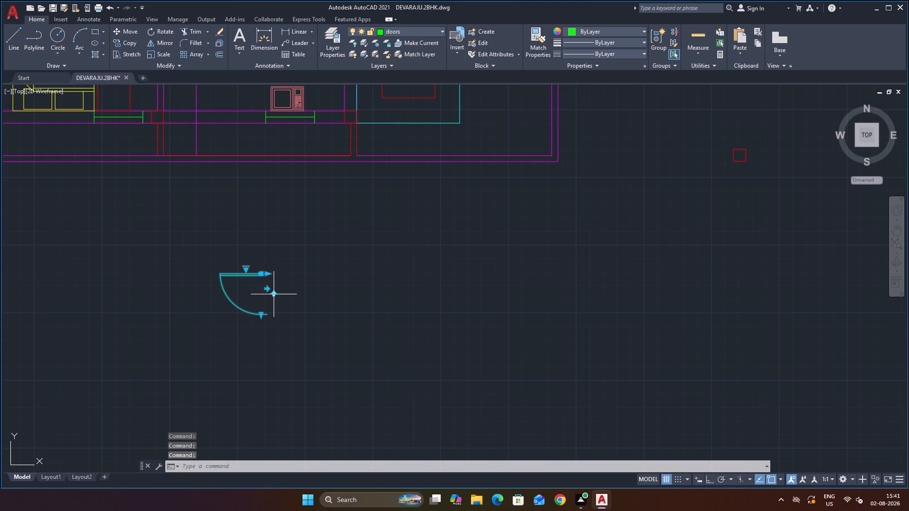
pyautogui.click(272, 294)
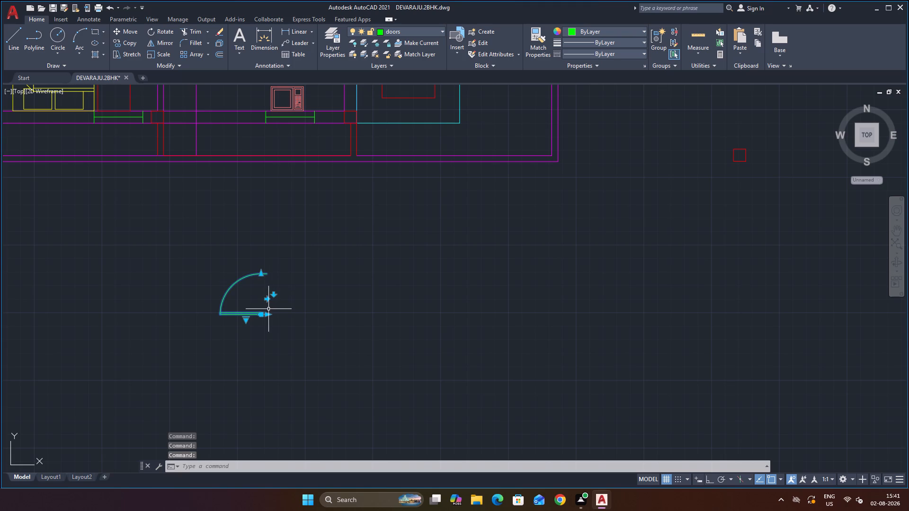
pyautogui.click(269, 300)
pyautogui.click(268, 300)
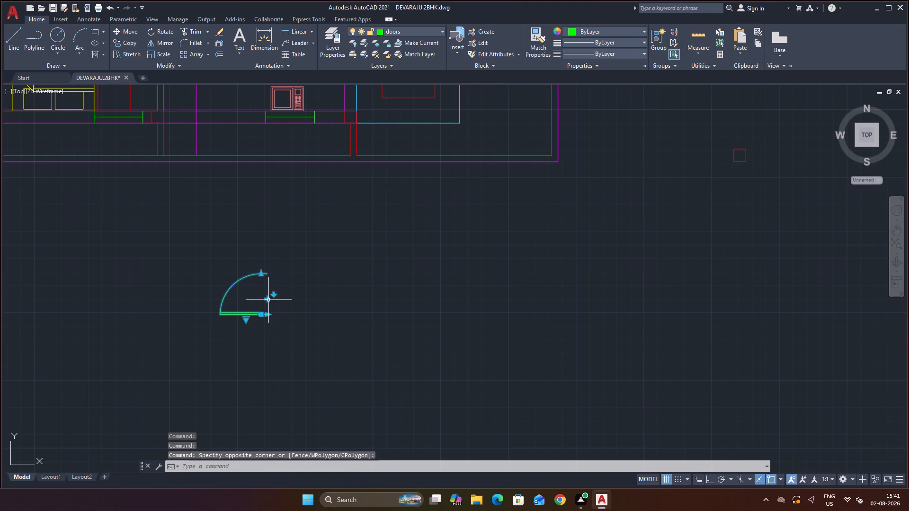
pyautogui.click(268, 300)
pyautogui.press('Escape')
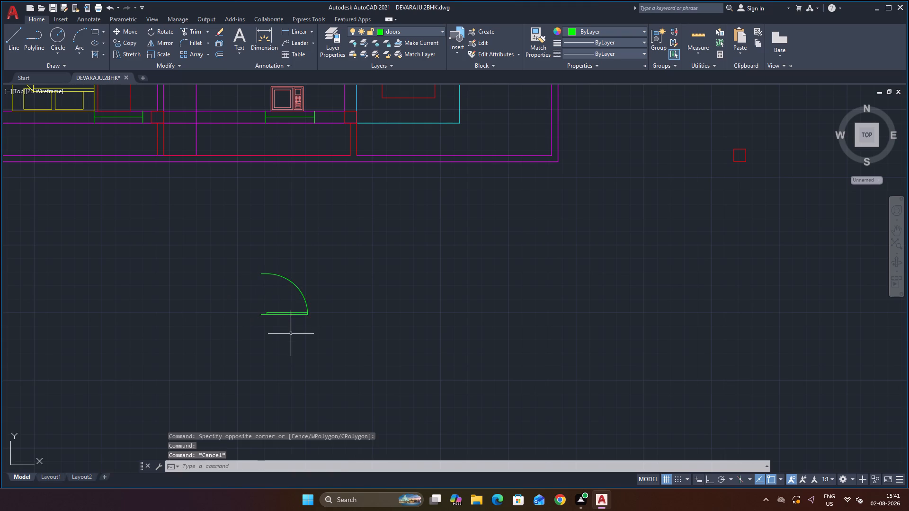
# Rotate the copied door 90° counterclockwise about the jamb end of its leaf, with Ortho on, so the leaf points up.
pyautogui.scroll(-2, 275, 320)
pyautogui.scroll(1, 263, 295)
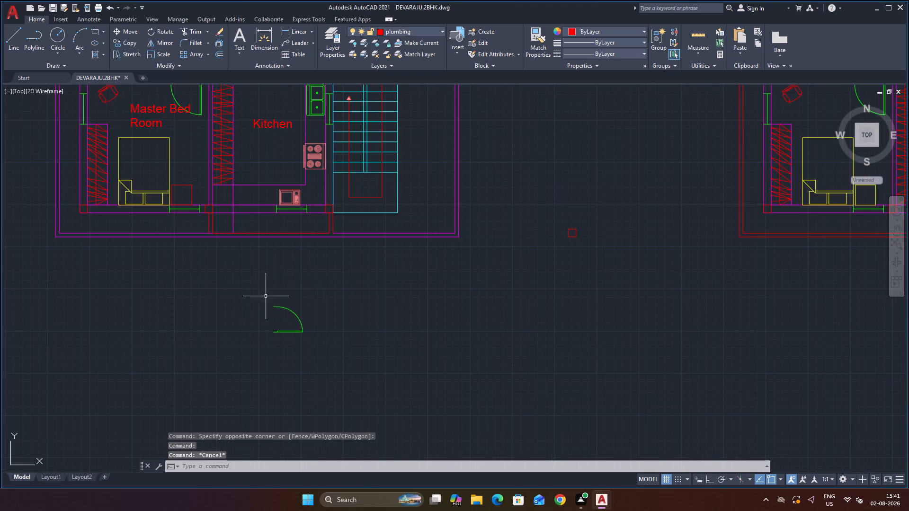
pyautogui.click(274, 332)
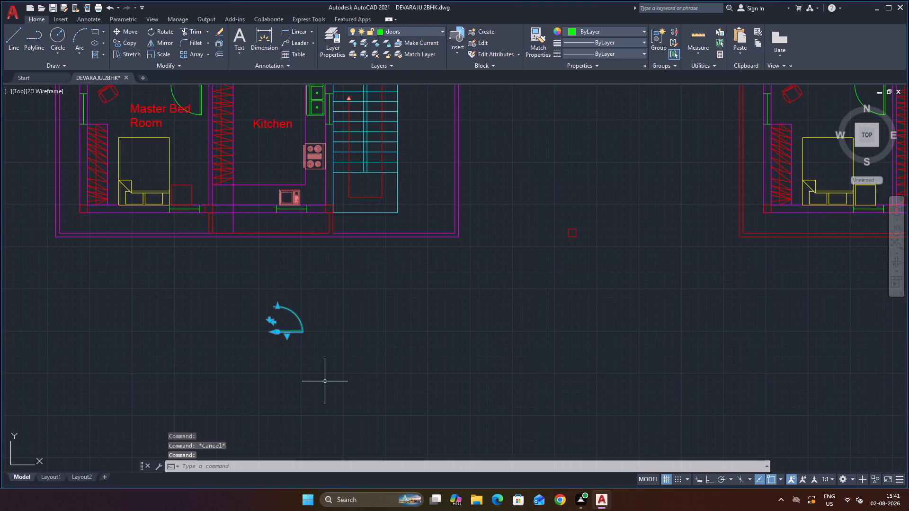
pyautogui.press('r')
pyautogui.press('o')
pyautogui.press('Return')
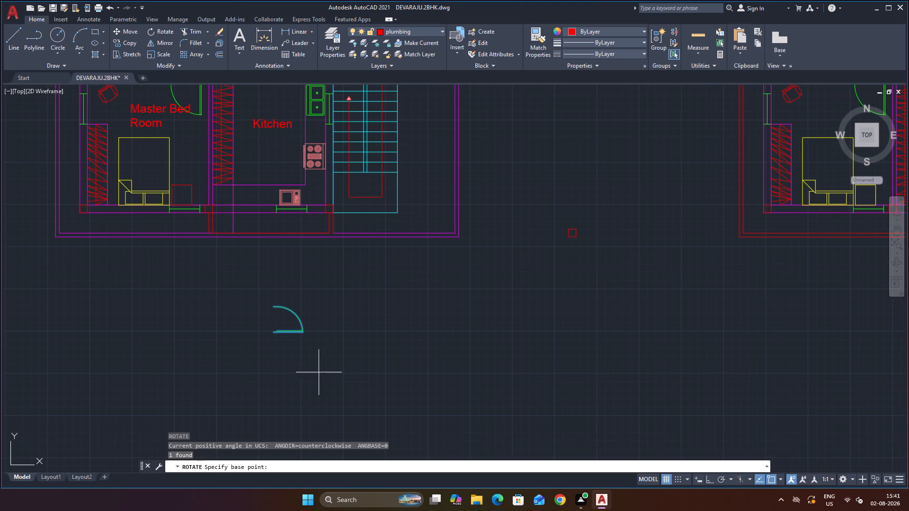
pyautogui.click(273, 334)
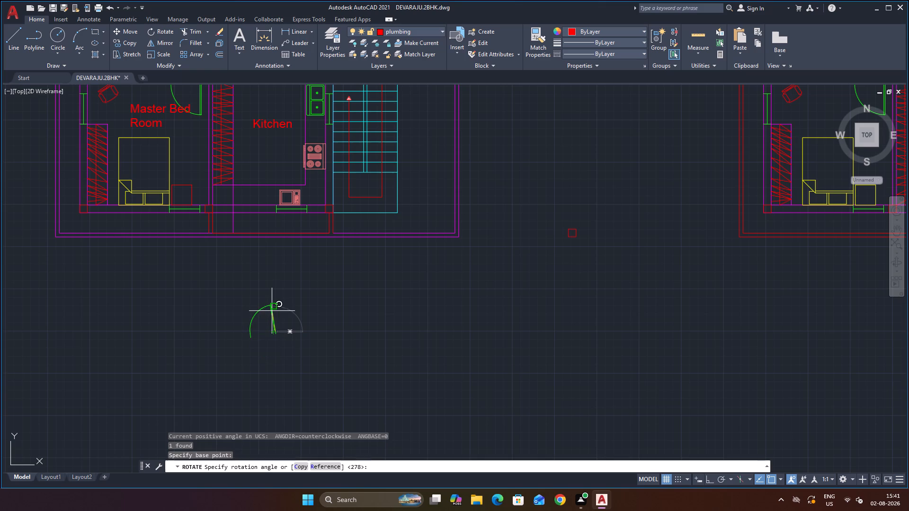
pyautogui.press('F8')
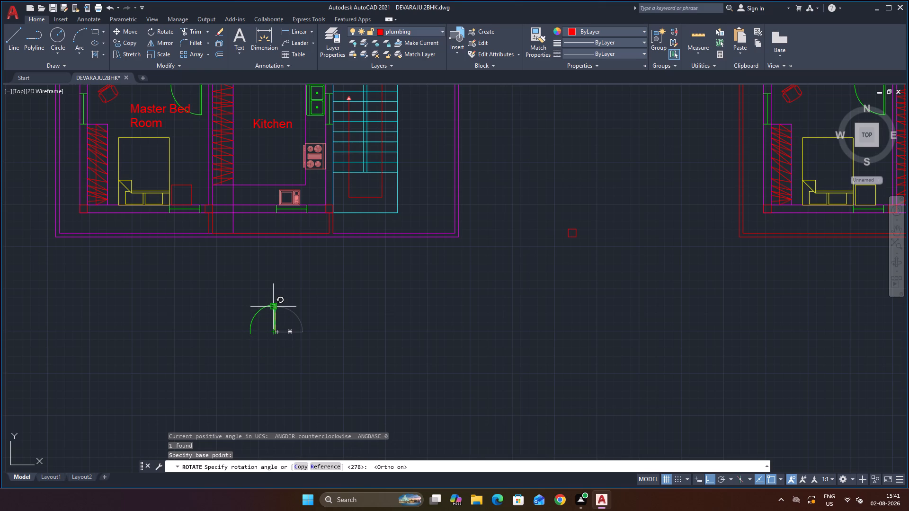
pyautogui.click(276, 285)
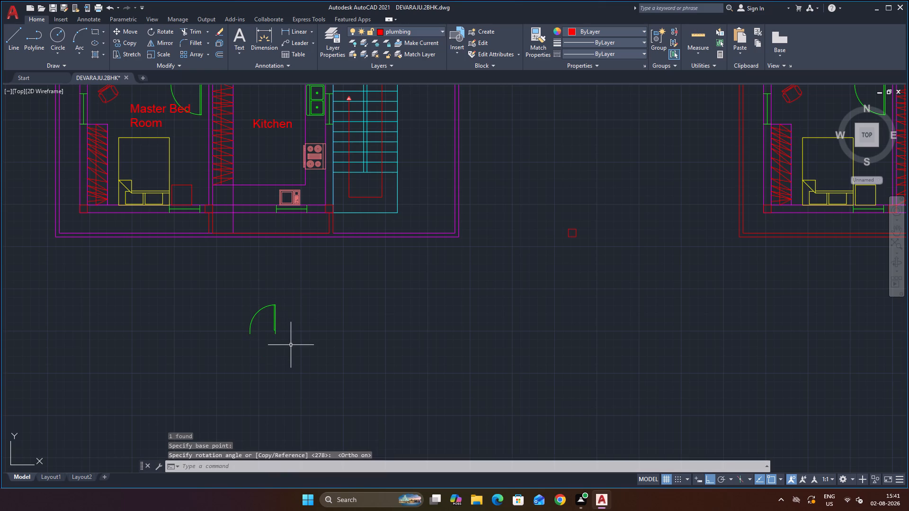
# Flip the copied door below the compound wall vertically so its leaf points down and the swing arc lies below the jambs.
pyautogui.scroll(2, 276, 333)
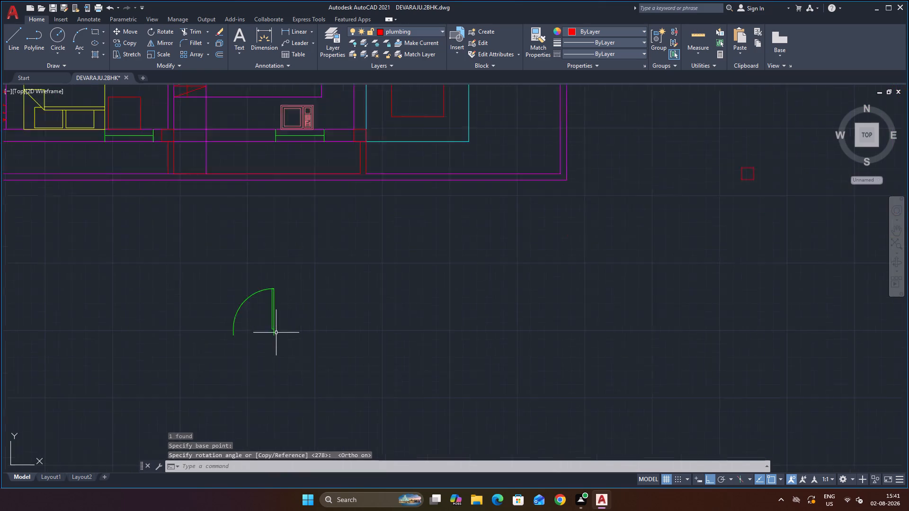
pyautogui.click(270, 313)
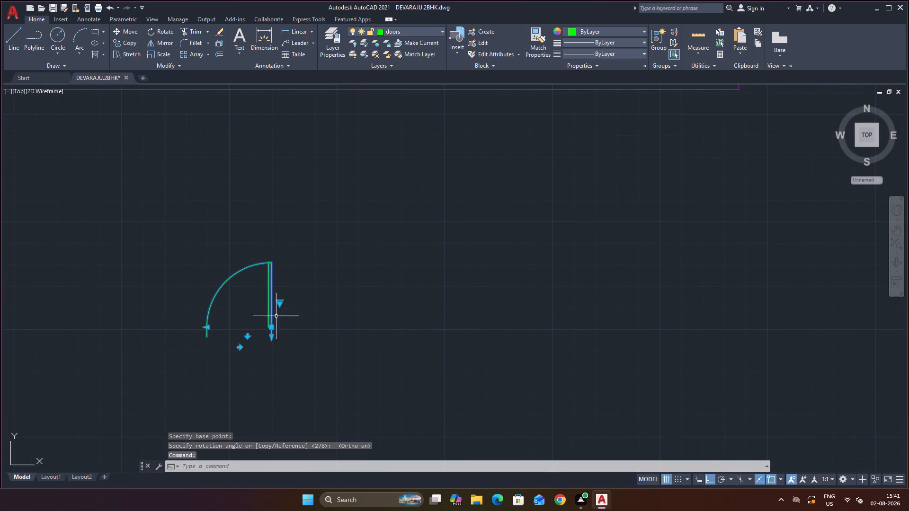
pyautogui.scroll(-2, 305, 336)
pyautogui.scroll(2, 298, 352)
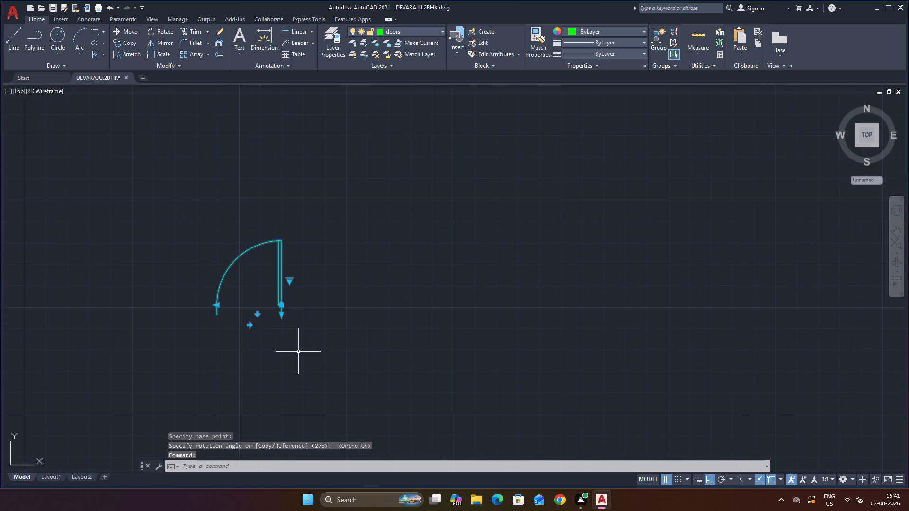
pyautogui.scroll(-5, 228, 231)
pyautogui.scroll(2, 204, 186)
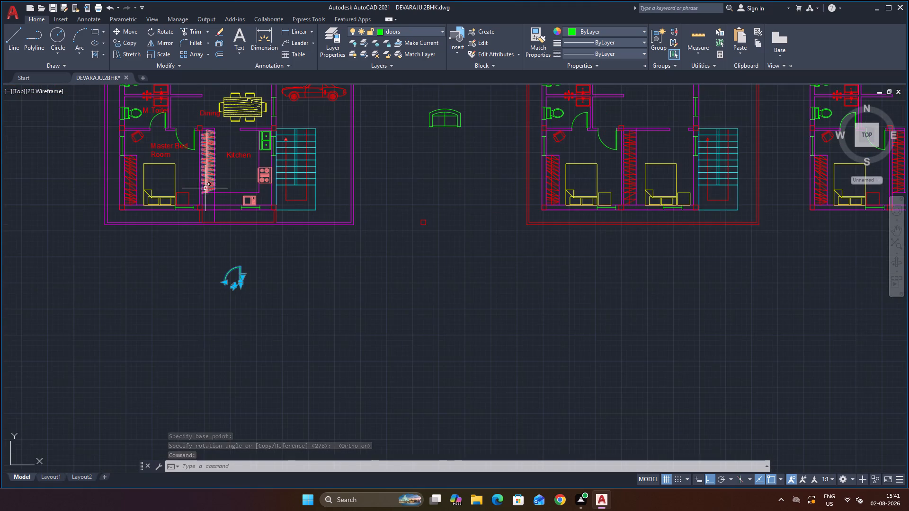
pyautogui.scroll(1, 204, 193)
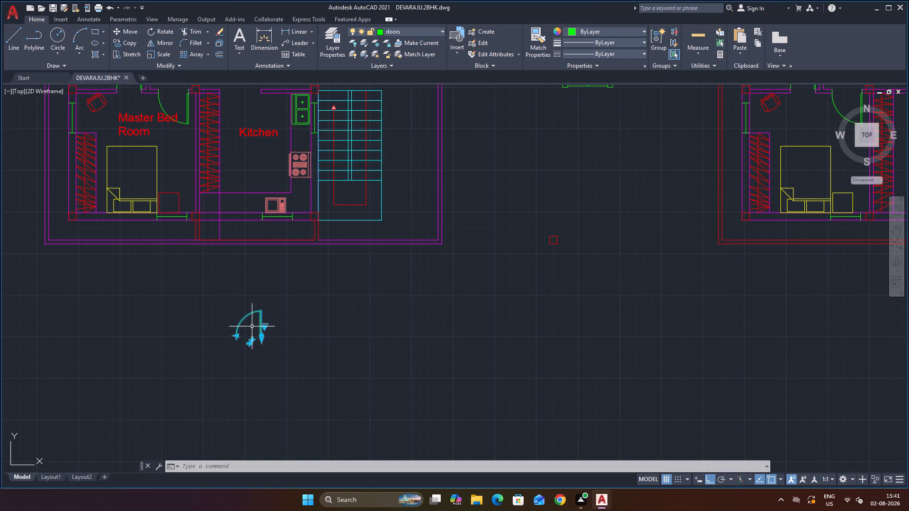
pyautogui.scroll(2, 275, 342)
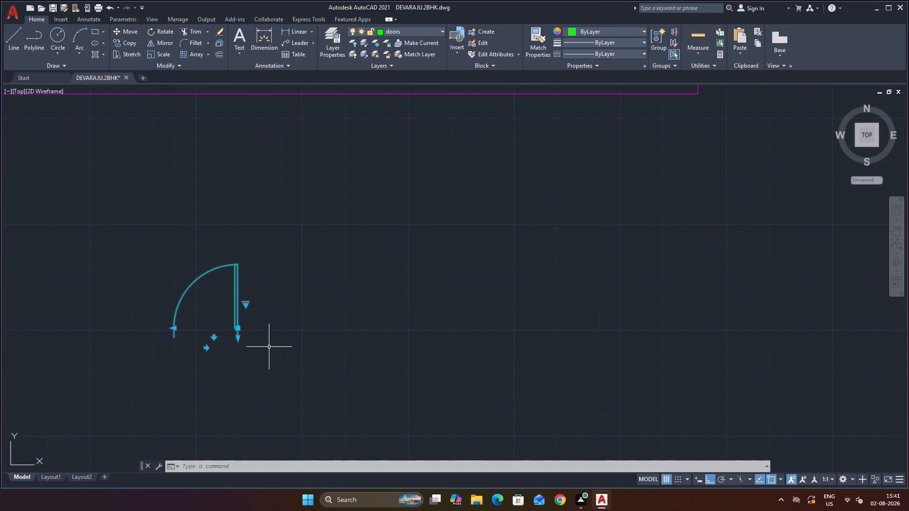
pyautogui.click(212, 338)
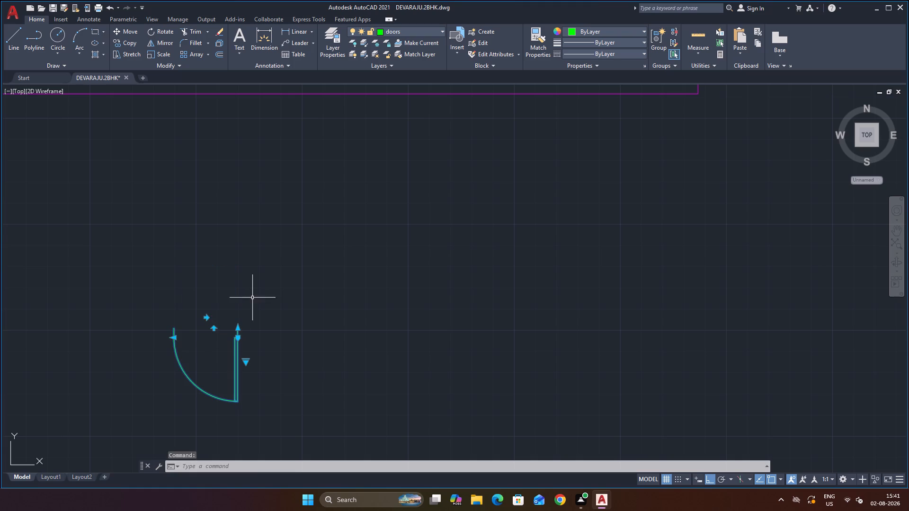
pyautogui.scroll(-2, 252, 297)
# Flip the copied door horizontally so its leaf hangs from the left jamb and the arc swings to the right.
pyautogui.scroll(2, 260, 322)
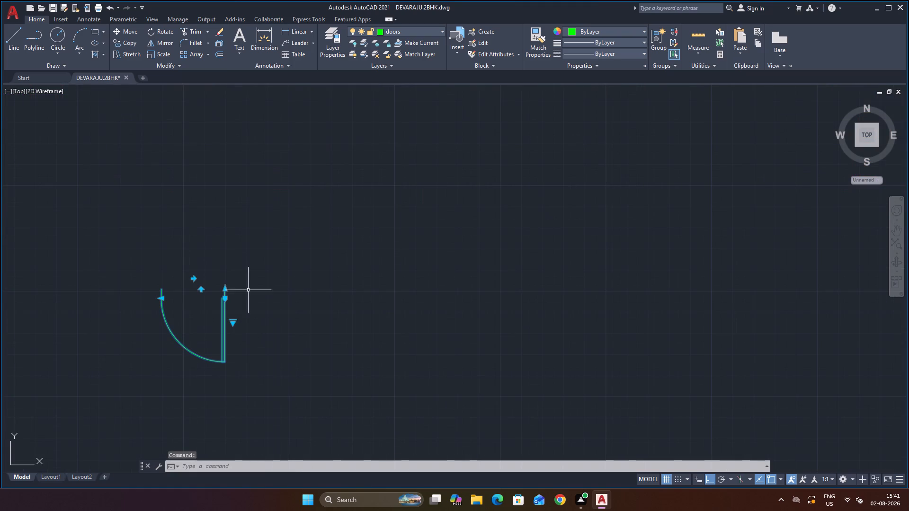
pyautogui.click(196, 280)
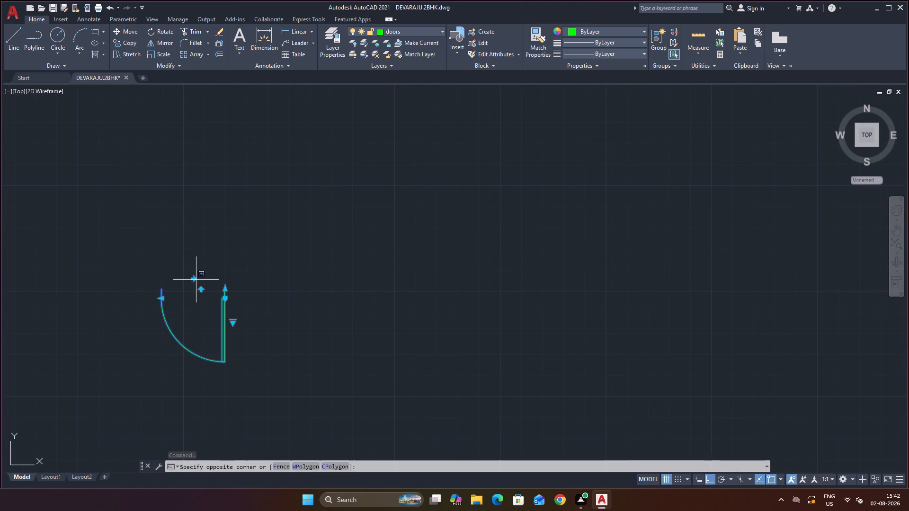
pyautogui.click(193, 280)
pyautogui.click(196, 281)
pyautogui.click(193, 279)
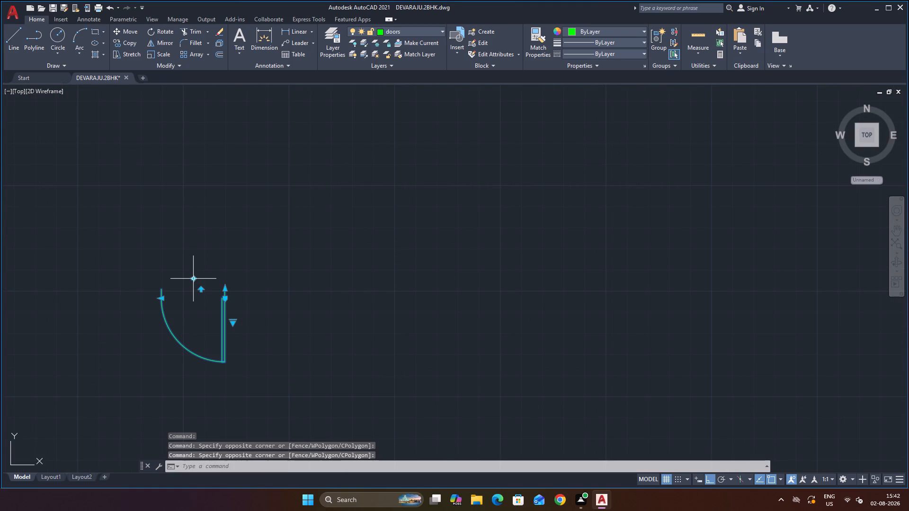
pyautogui.click(195, 281)
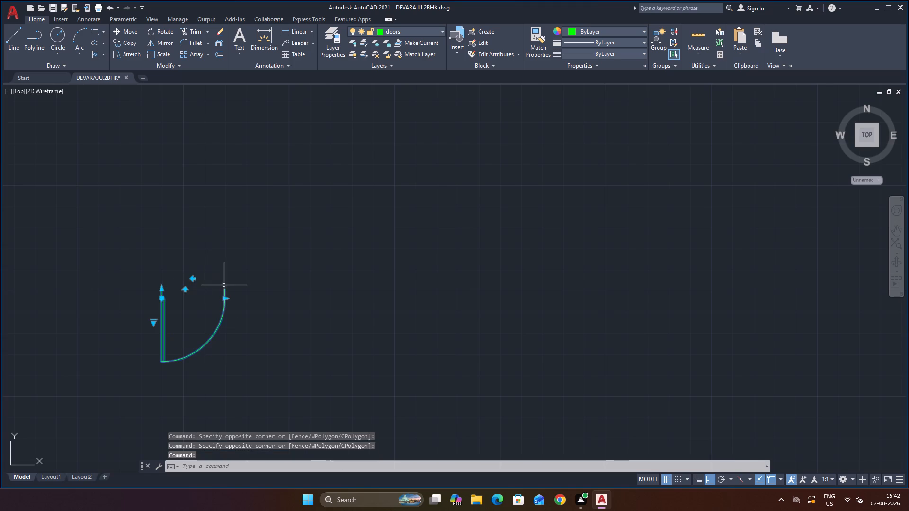
pyautogui.scroll(-2, 232, 286)
pyautogui.scroll(1, 196, 323)
pyautogui.scroll(-2, 213, 277)
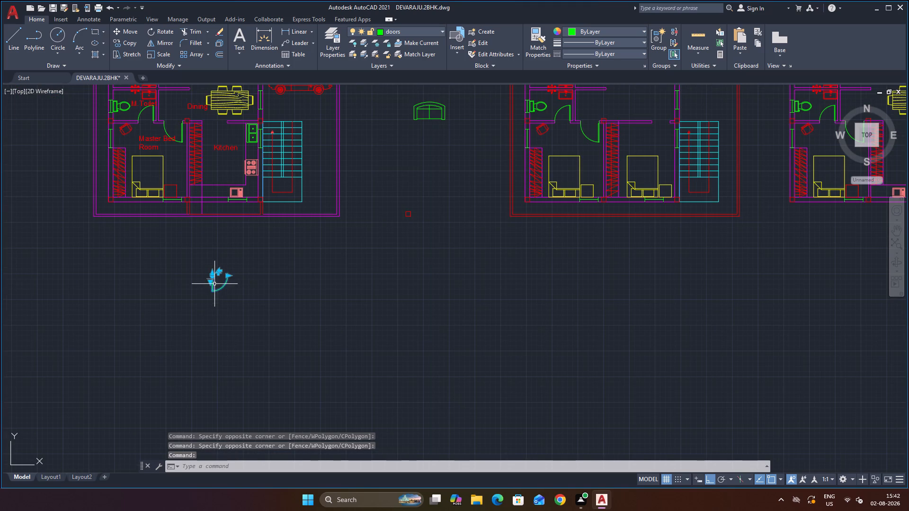
pyautogui.scroll(1, 194, 307)
pyautogui.scroll(2, 217, 264)
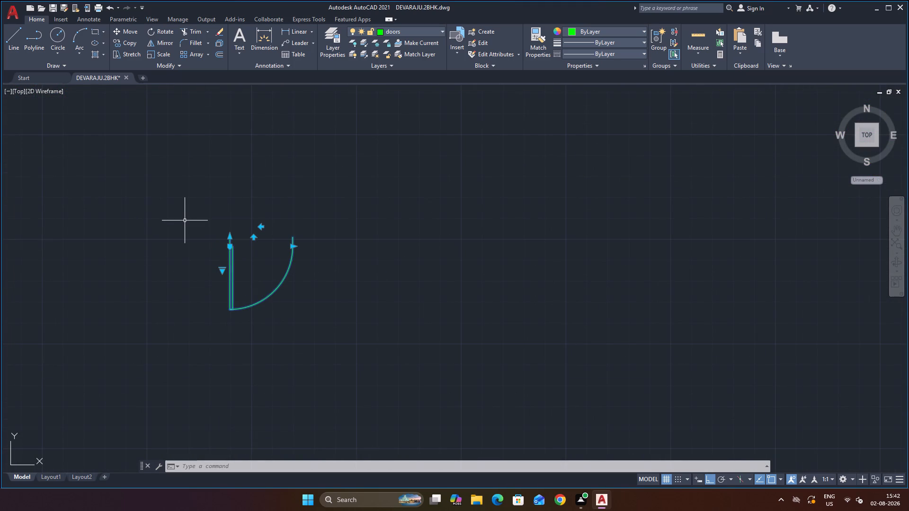
pyautogui.press('Escape')
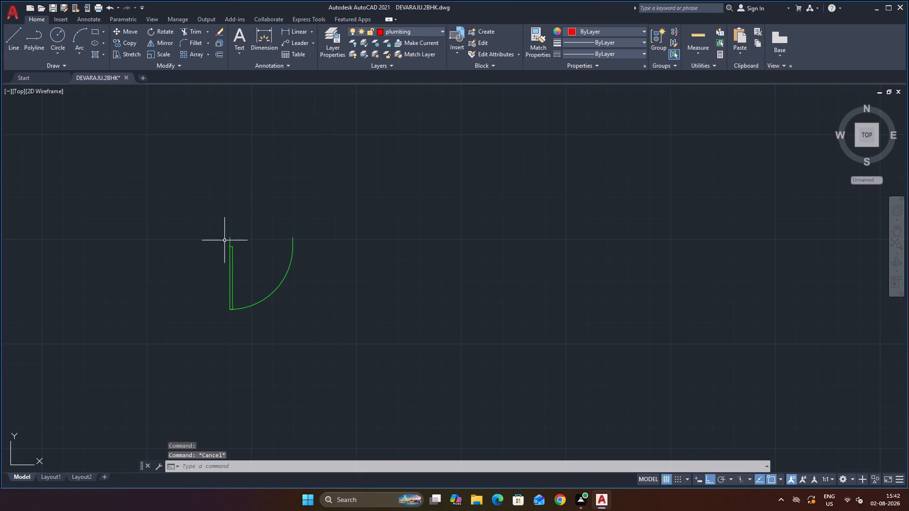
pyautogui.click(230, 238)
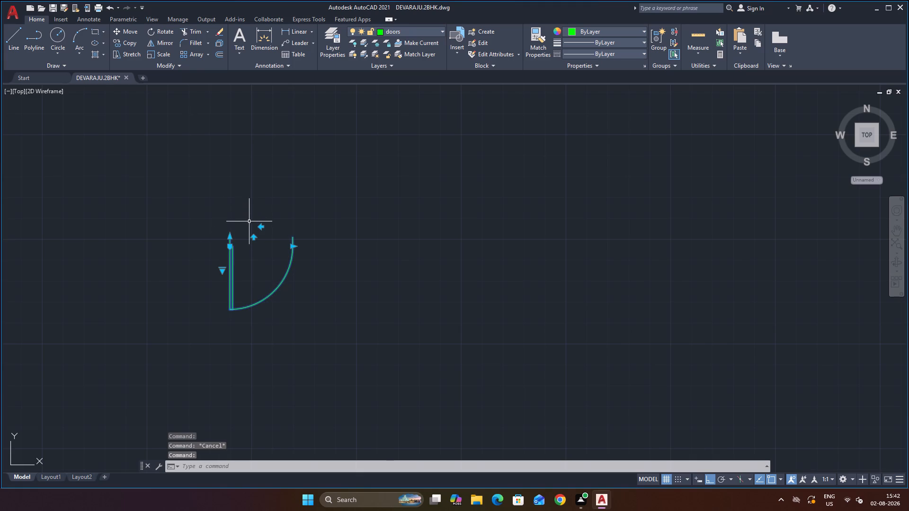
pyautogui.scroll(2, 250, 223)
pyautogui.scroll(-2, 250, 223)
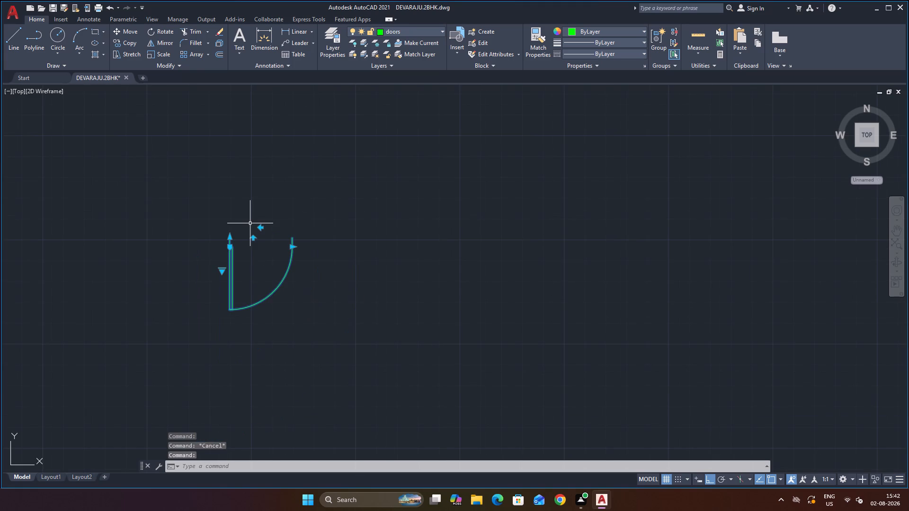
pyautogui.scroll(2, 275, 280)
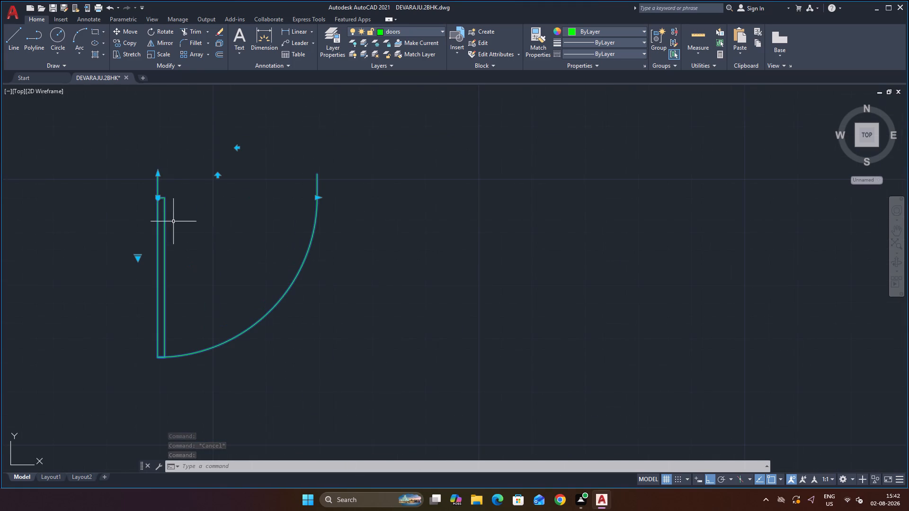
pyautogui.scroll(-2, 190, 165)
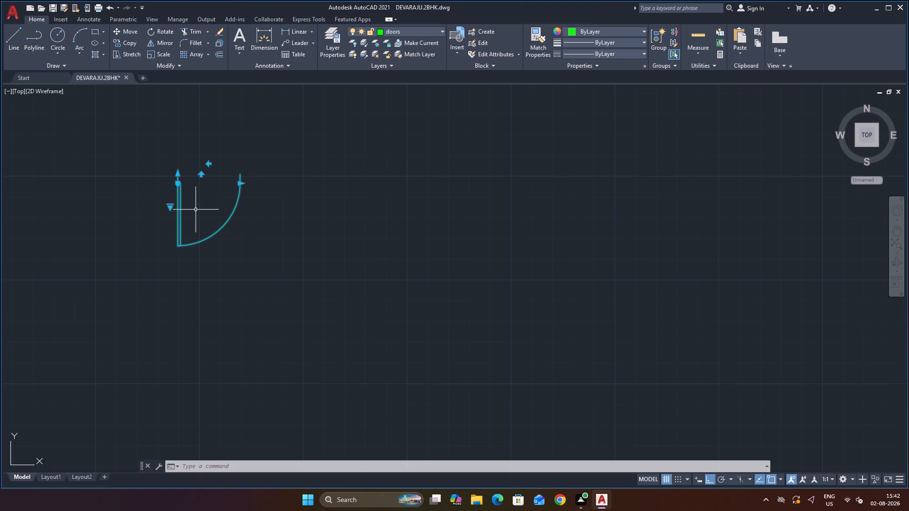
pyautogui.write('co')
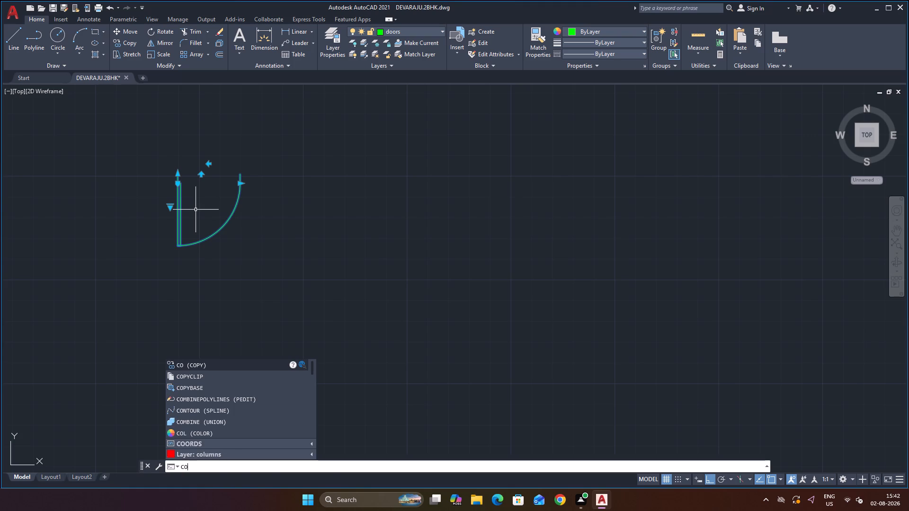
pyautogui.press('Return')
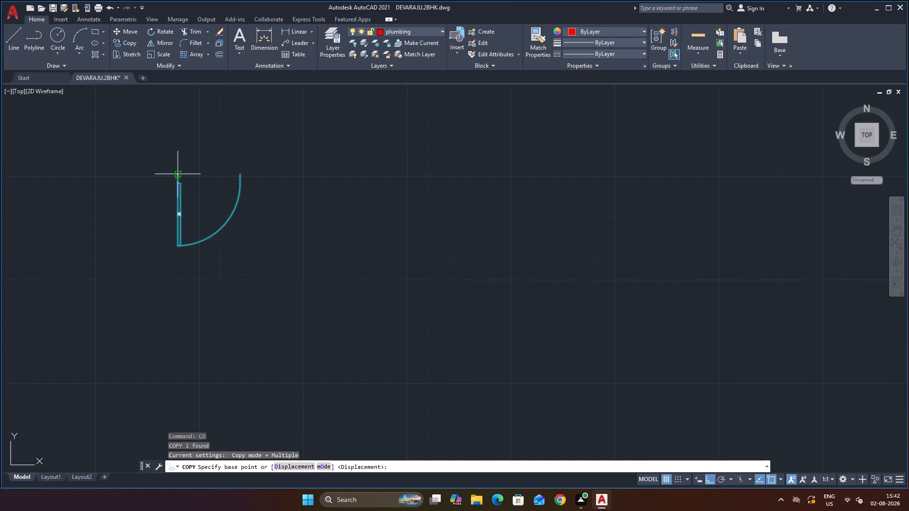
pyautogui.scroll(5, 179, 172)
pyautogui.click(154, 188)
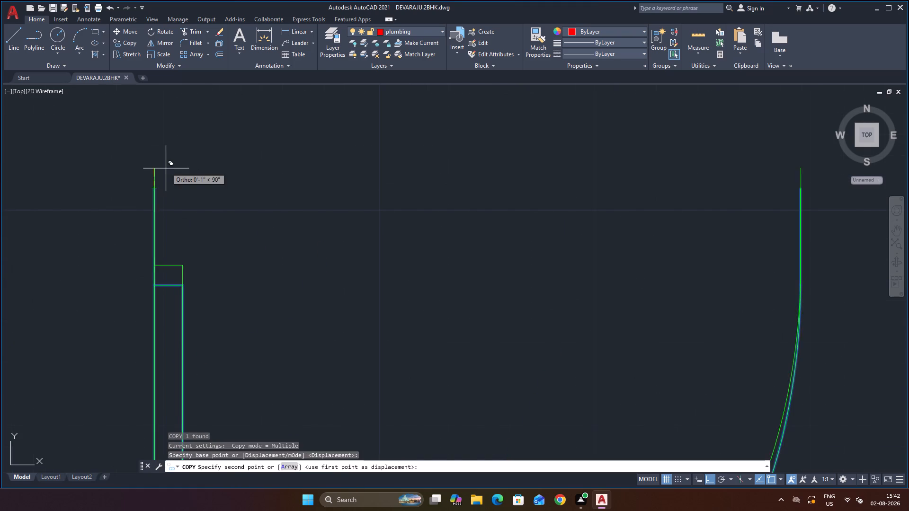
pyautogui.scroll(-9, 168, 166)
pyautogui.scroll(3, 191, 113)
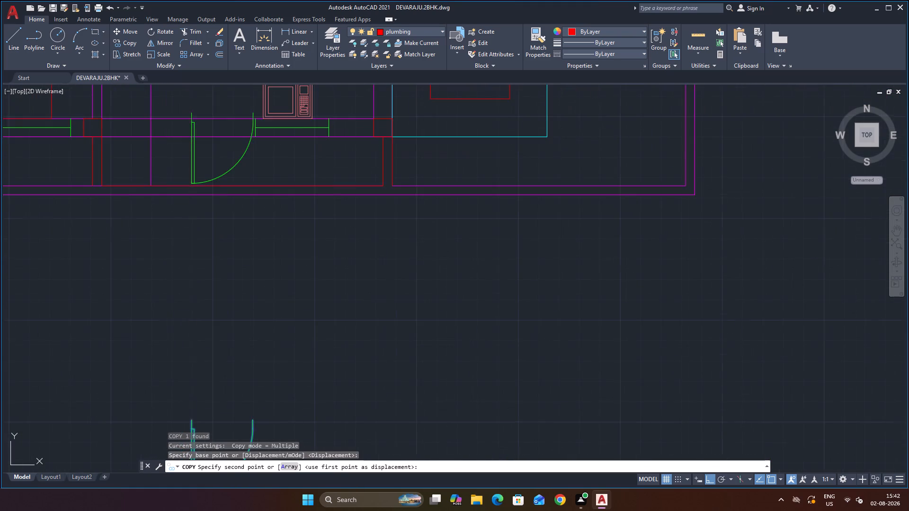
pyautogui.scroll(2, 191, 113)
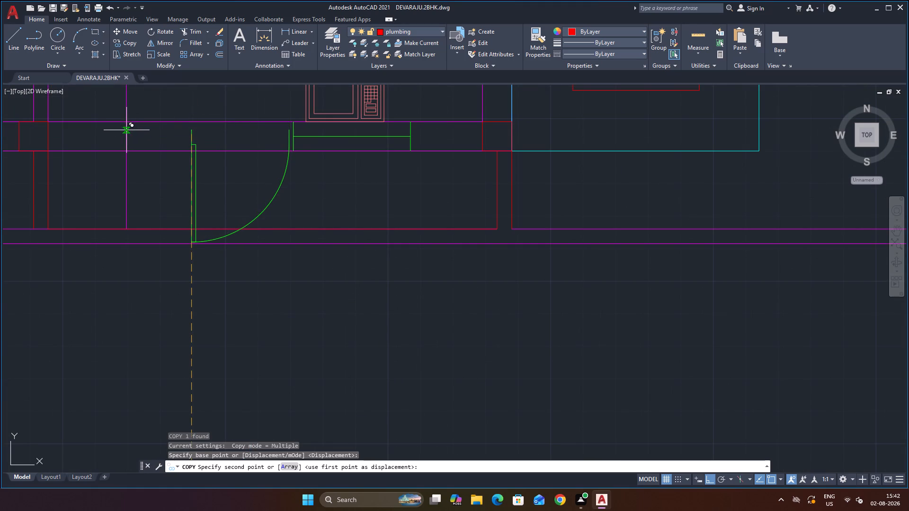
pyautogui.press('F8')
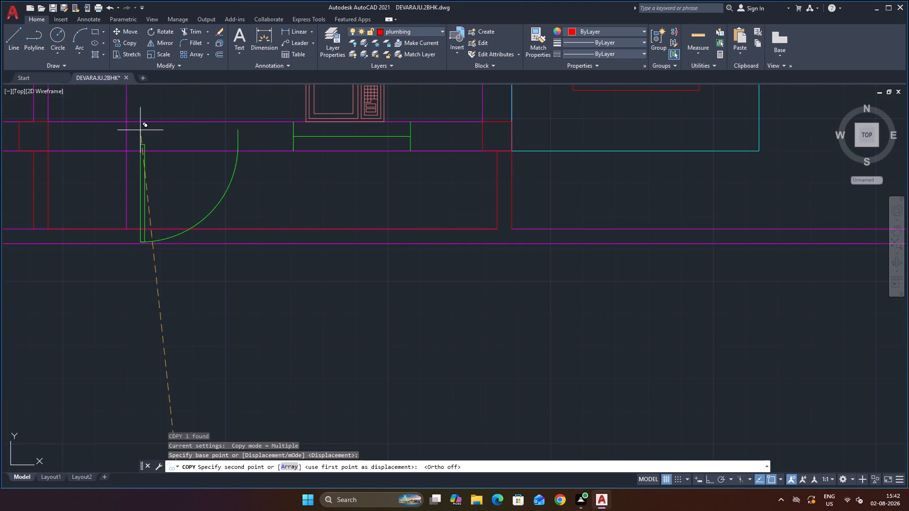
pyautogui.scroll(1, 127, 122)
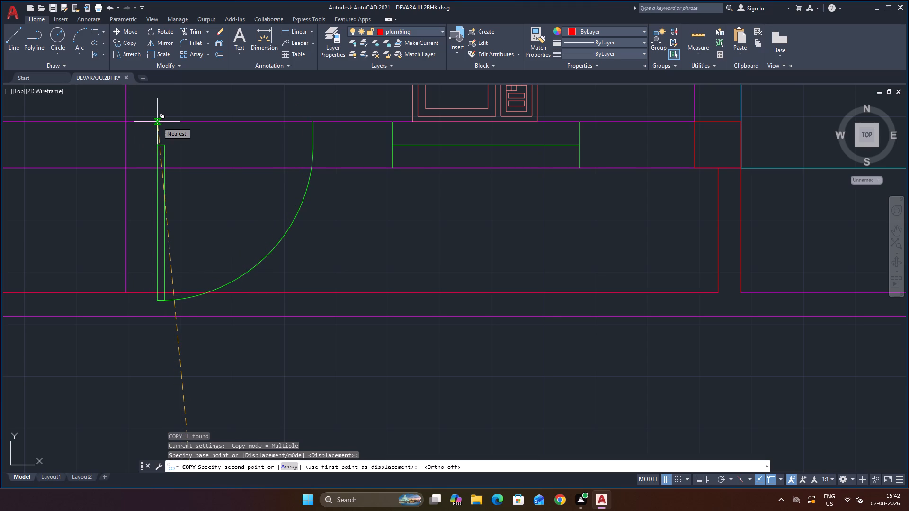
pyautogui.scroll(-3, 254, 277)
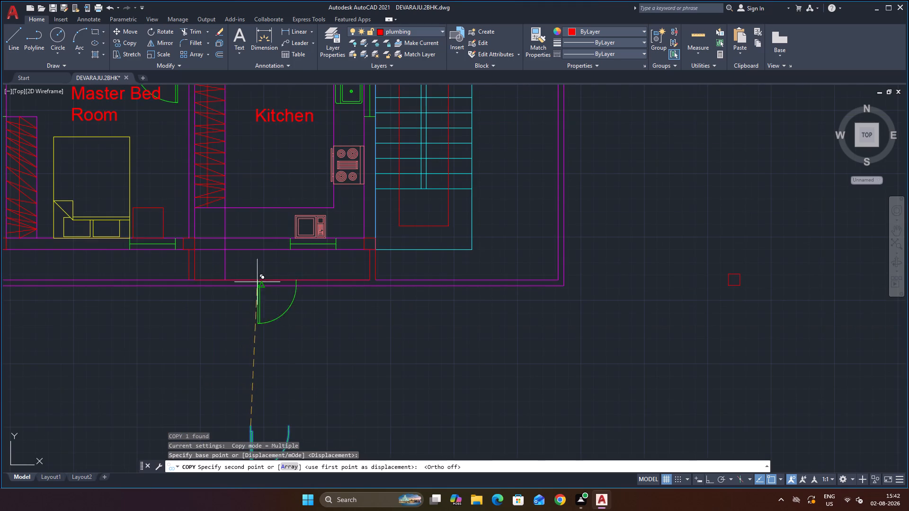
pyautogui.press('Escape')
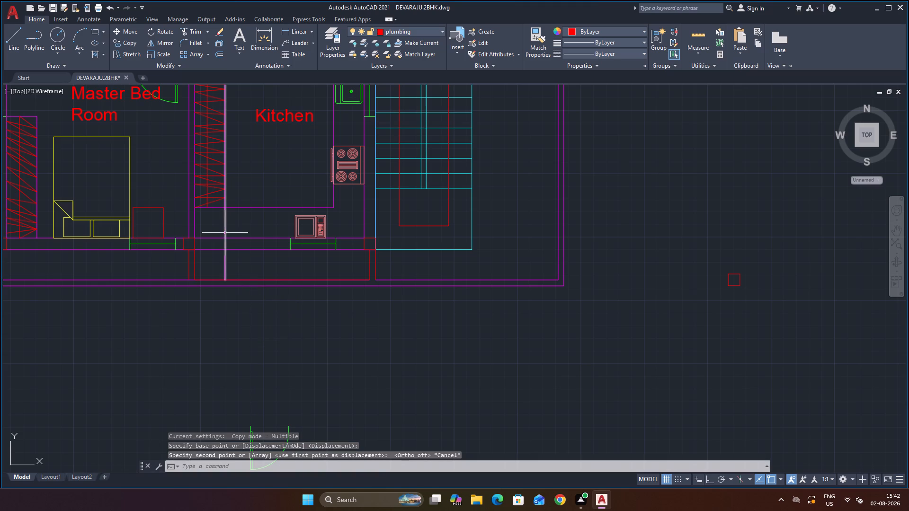
# Offset the vertical line extending down from the kitchen wardrobe's front edge by 9 inches to the right, towards the stove side.
pyautogui.scroll(2, 228, 233)
pyautogui.scroll(-4, 226, 211)
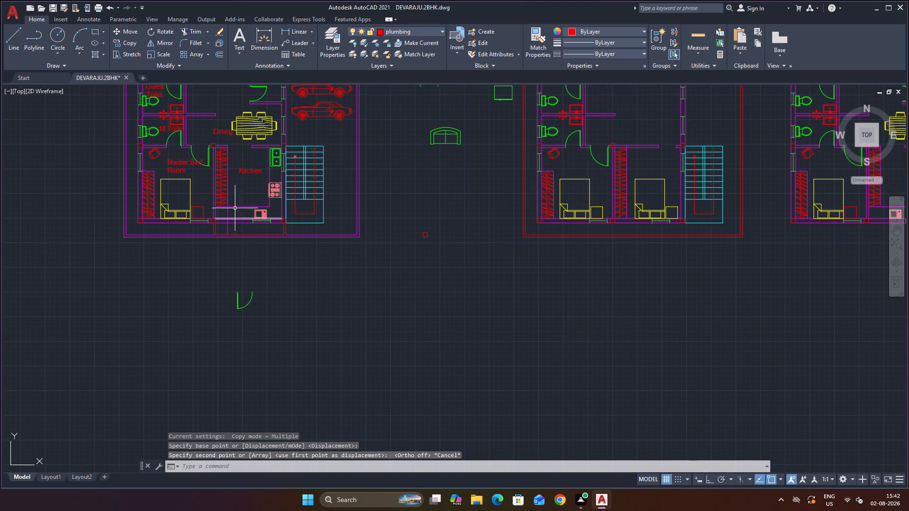
pyautogui.scroll(2, 245, 158)
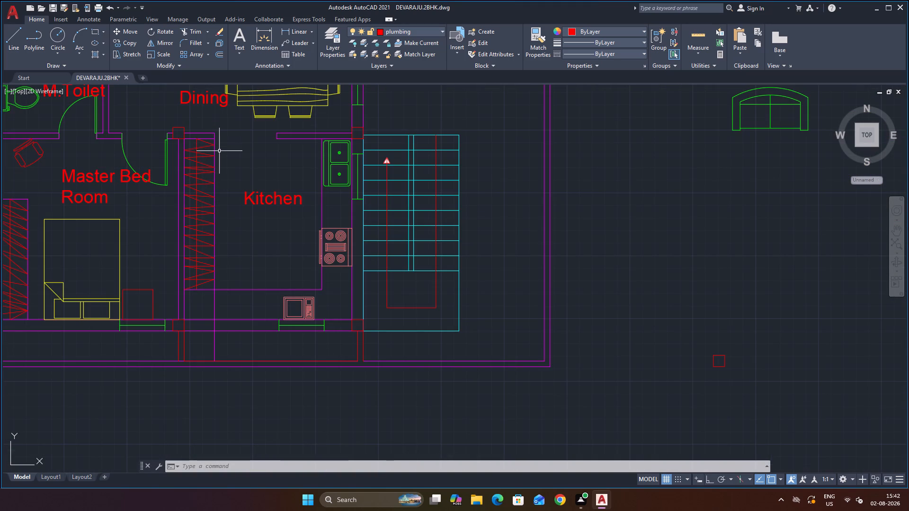
pyautogui.scroll(-1, 220, 263)
pyautogui.scroll(1, 217, 316)
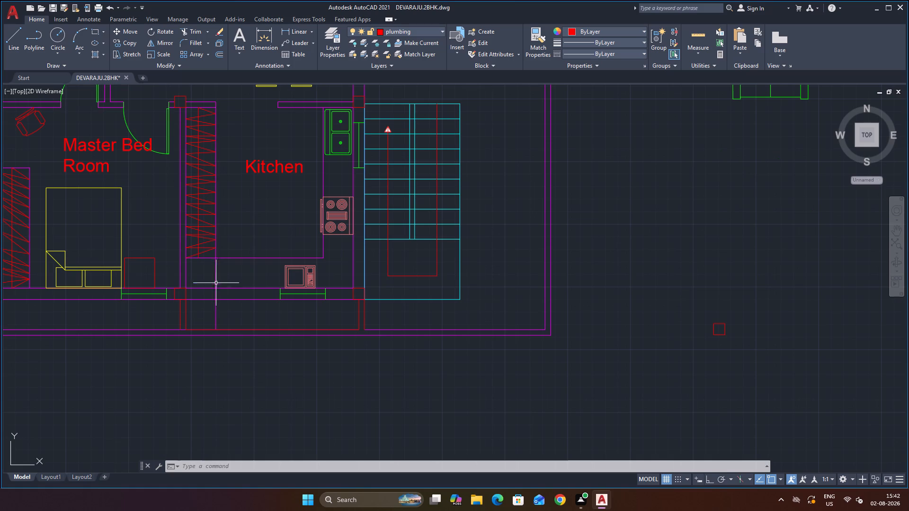
pyautogui.scroll(1, 218, 299)
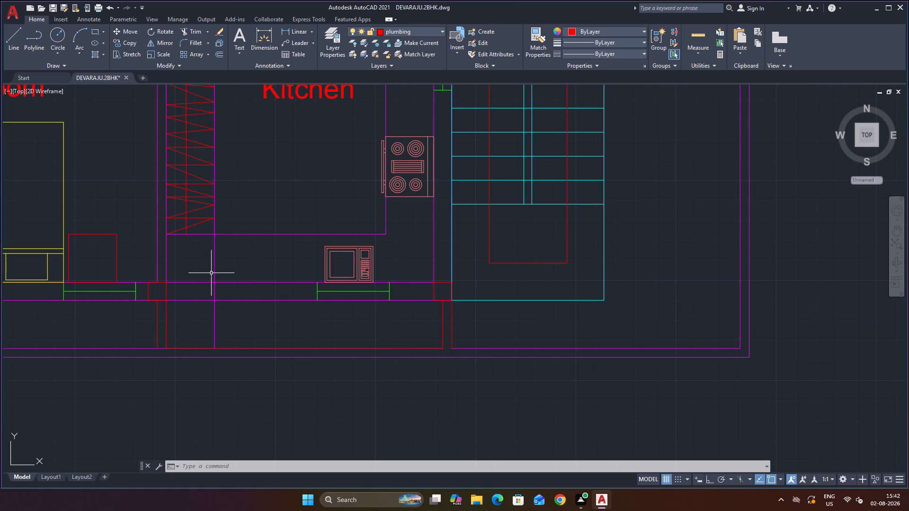
pyautogui.press('Escape')
pyautogui.press('Escape')
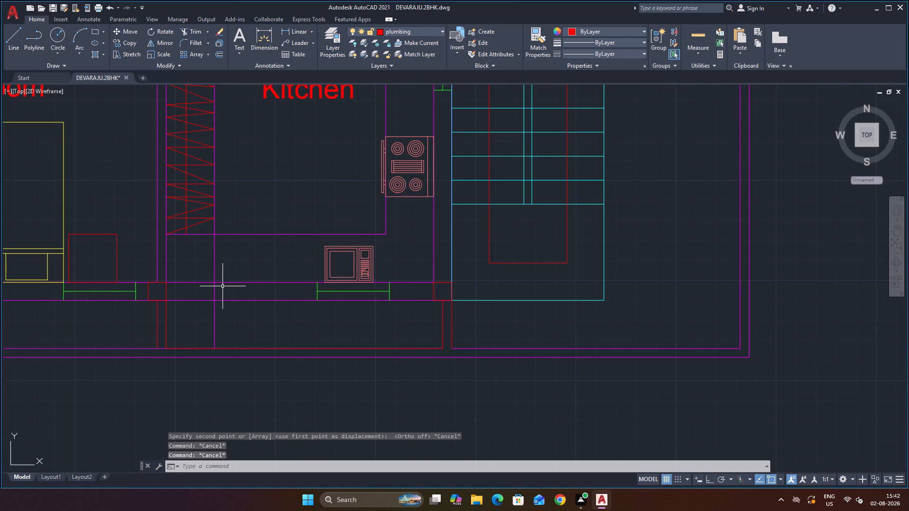
pyautogui.press('o')
pyautogui.press('Return')
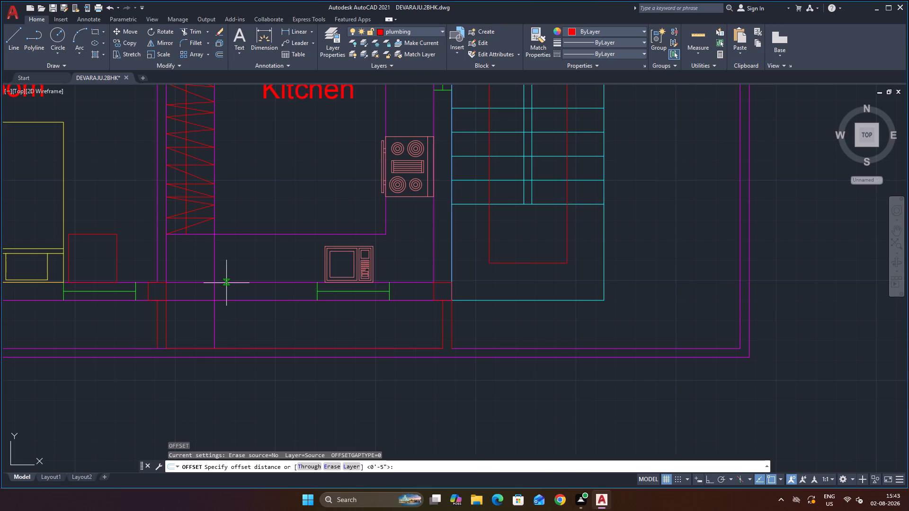
pyautogui.press('9')
pyautogui.press('Return')
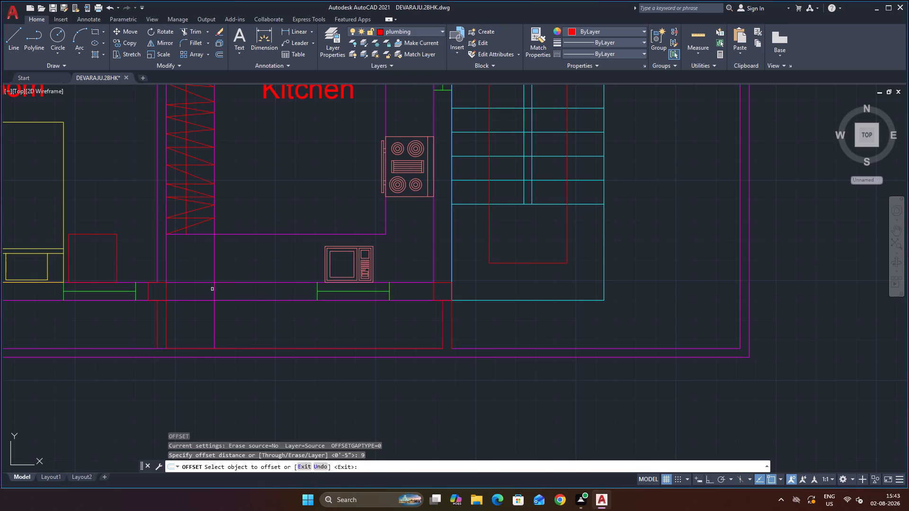
pyautogui.click(214, 287)
pyautogui.click(226, 289)
pyautogui.scroll(-2, 239, 270)
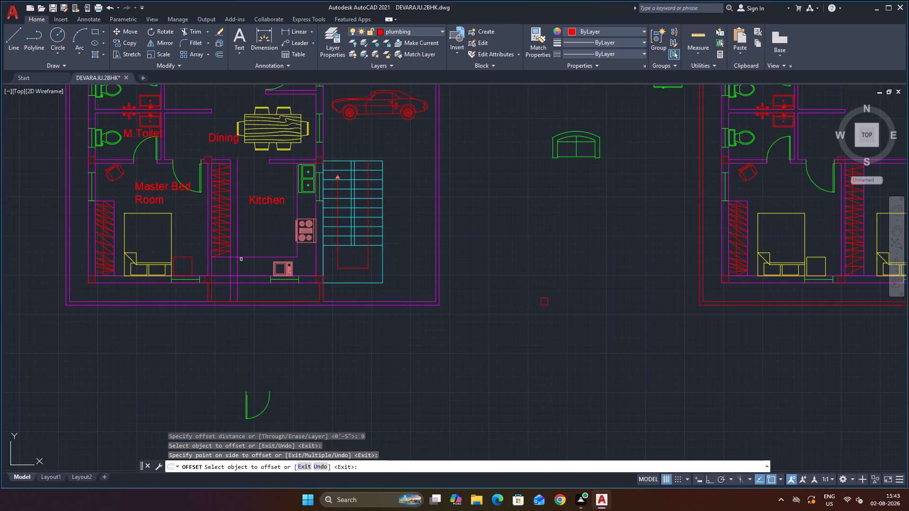
# Offset the vertical line standing 9 inches in front of the kitchen wardrobe by 2'6 to the right, towards the stove side.
pyautogui.scroll(2, 238, 176)
pyautogui.scroll(-2, 249, 170)
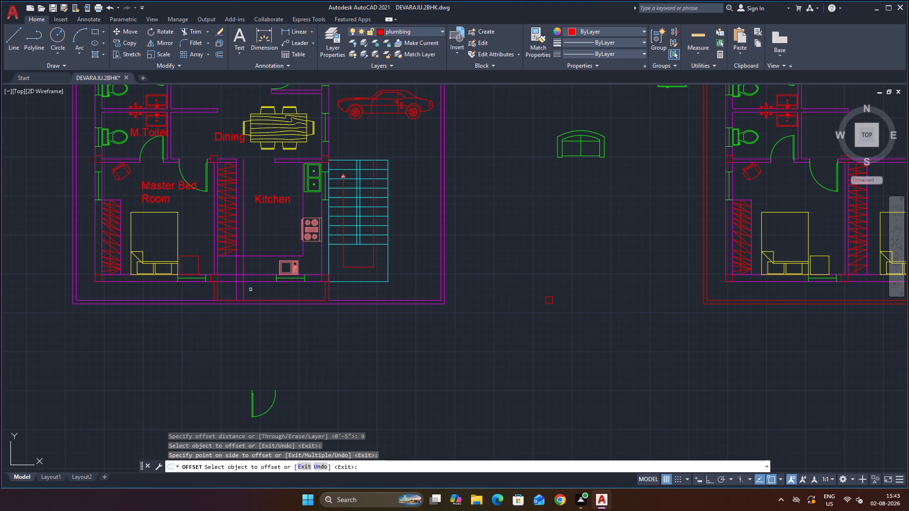
pyautogui.press('Escape')
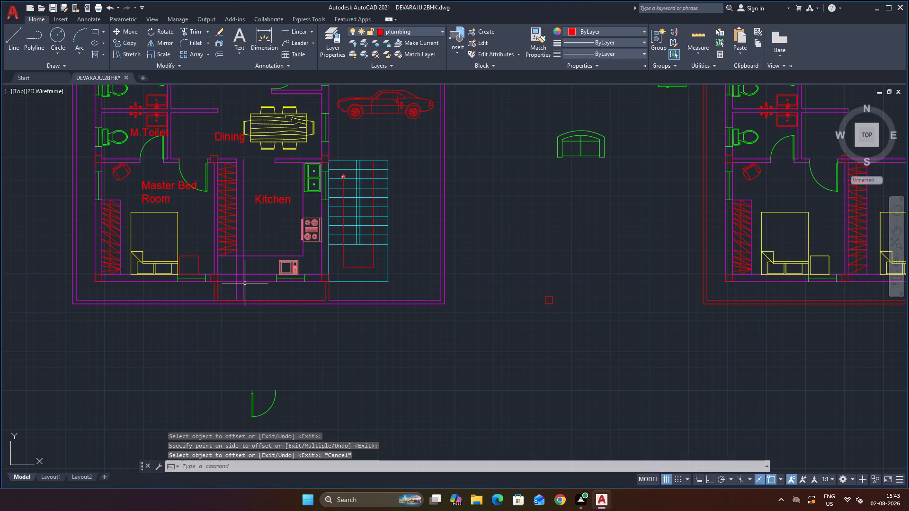
pyautogui.press('space')
pyautogui.press('2')
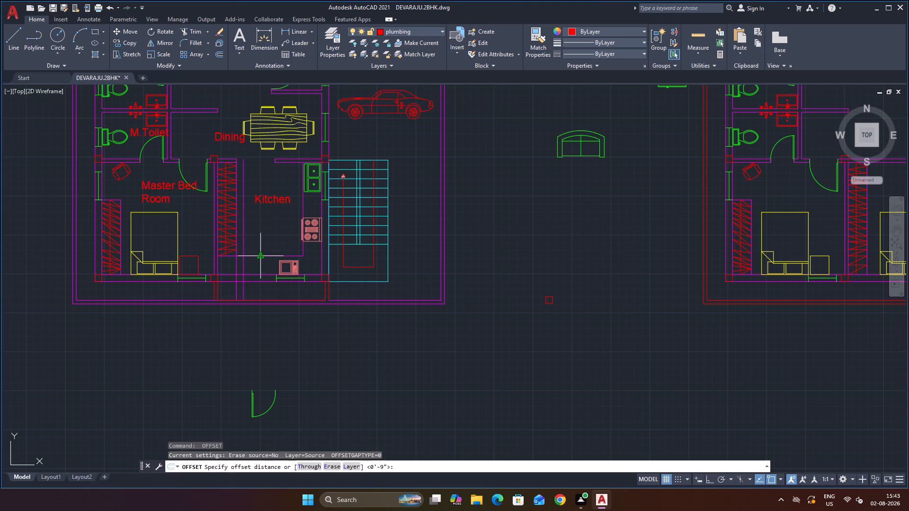
pyautogui.write("'6")
pyautogui.press('Return')
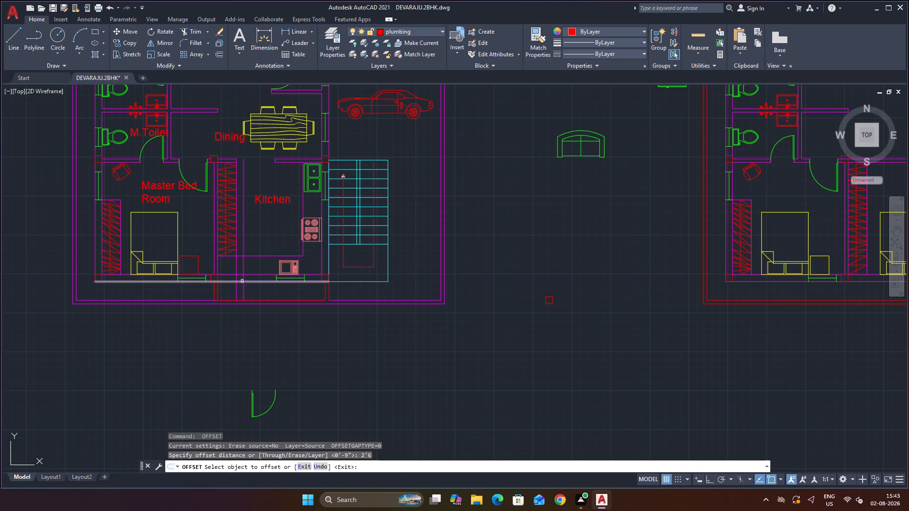
pyautogui.scroll(2, 241, 279)
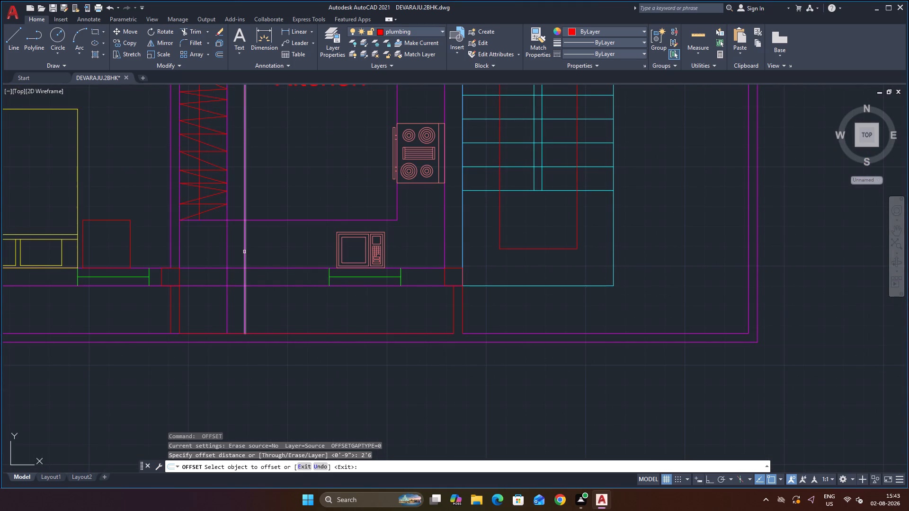
pyautogui.click(244, 252)
pyautogui.click(266, 250)
pyautogui.scroll(-2, 276, 243)
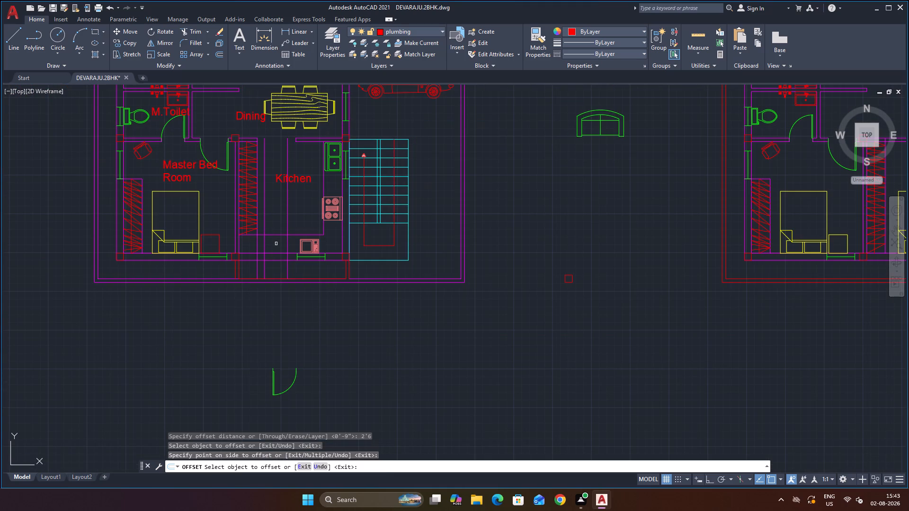
pyautogui.press('Escape')
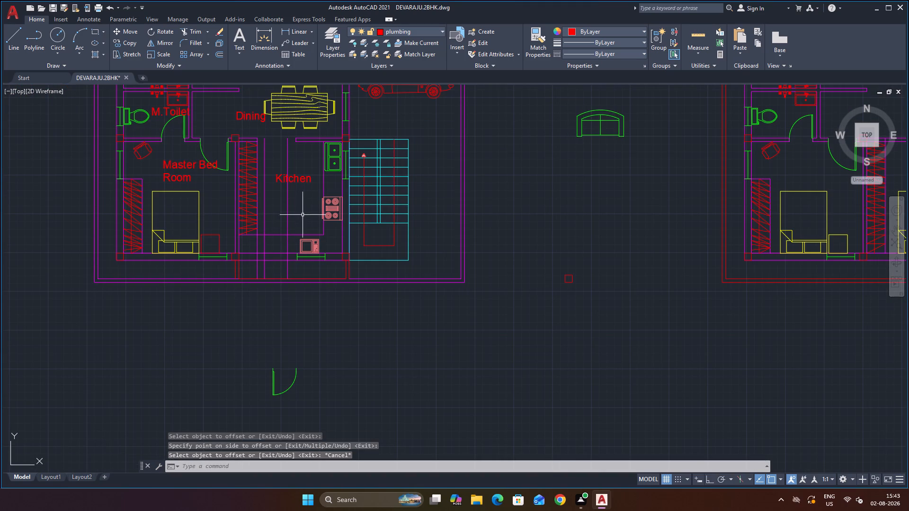
# Trim away the 2'6 offset line where it runs through the kitchen above the counter edge.
pyautogui.press('t')
pyautogui.press('r')
pyautogui.press('Return')
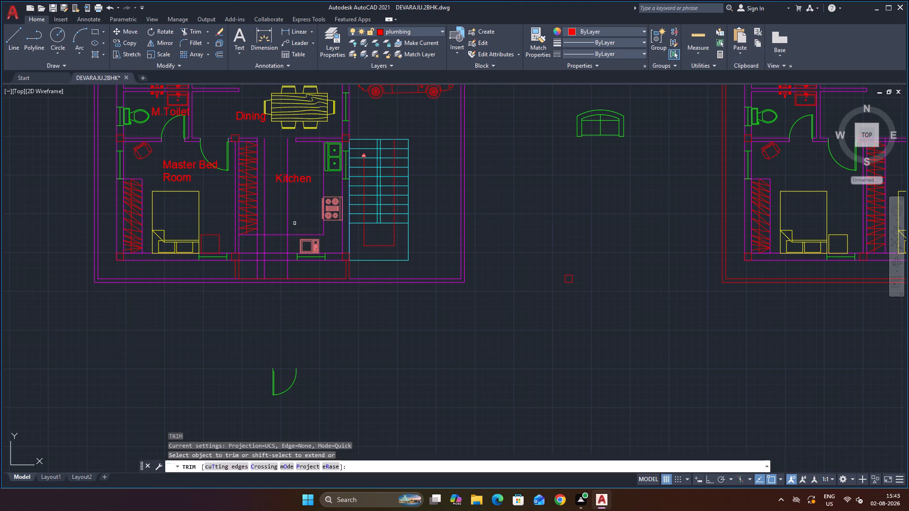
pyautogui.click(295, 204)
pyautogui.click(281, 211)
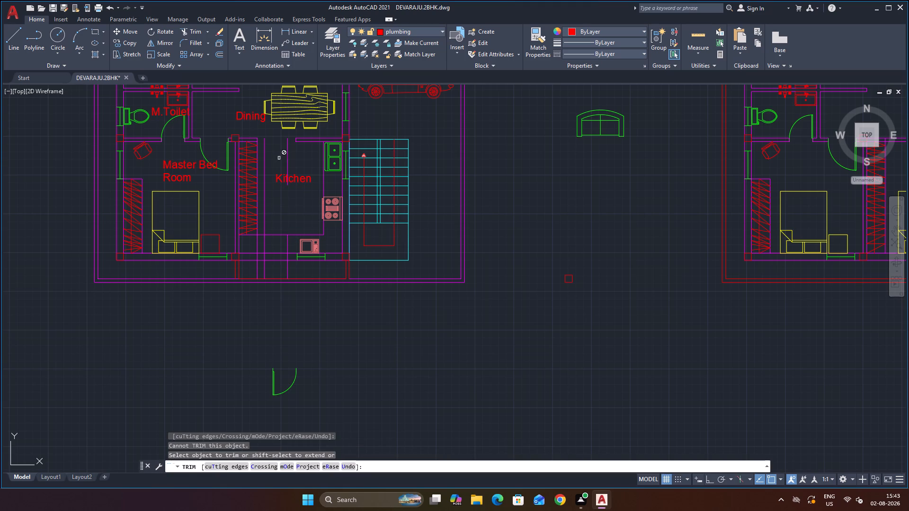
pyautogui.click(294, 156)
pyautogui.click(284, 158)
pyautogui.scroll(2, 292, 207)
pyautogui.click(278, 148)
pyautogui.scroll(-2, 272, 183)
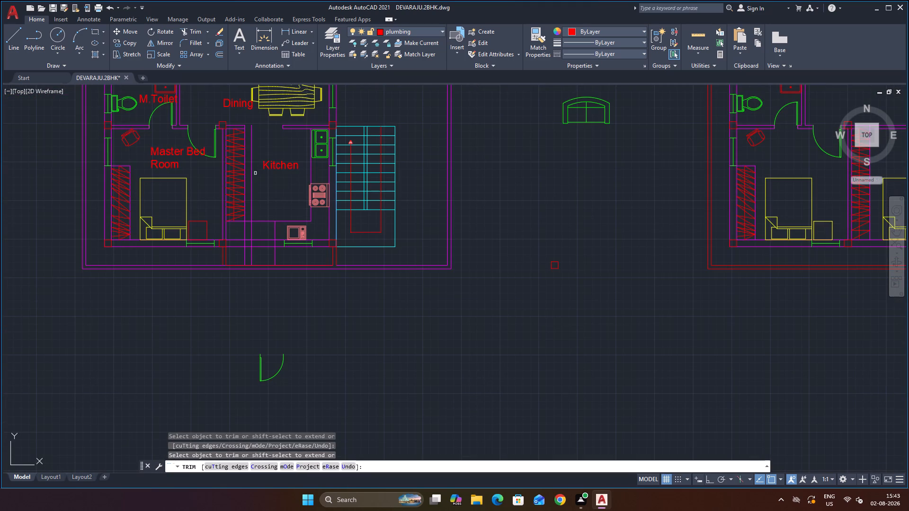
# Trim the vertical lines crossing the kitchen counter and the enclosure, leaving only their short segments within the kitchen's lower wall.
pyautogui.scroll(1, 264, 239)
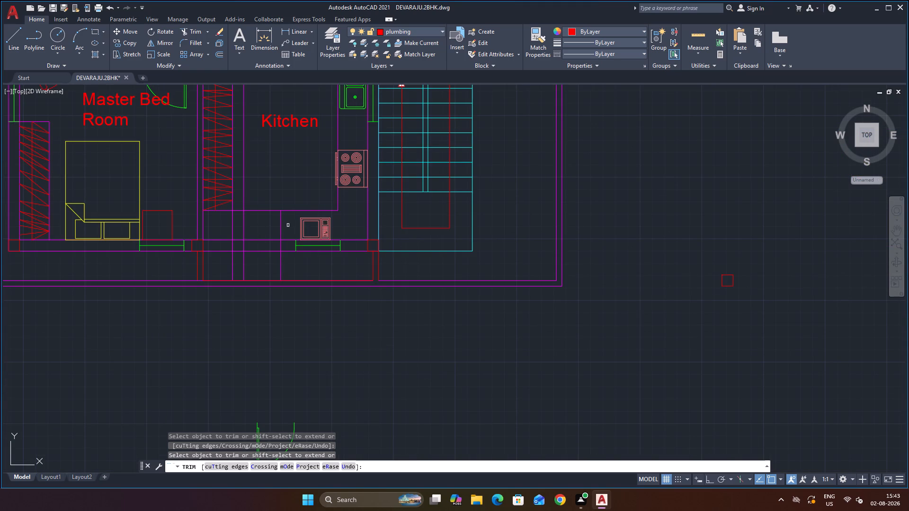
pyautogui.click(288, 225)
pyautogui.click(262, 223)
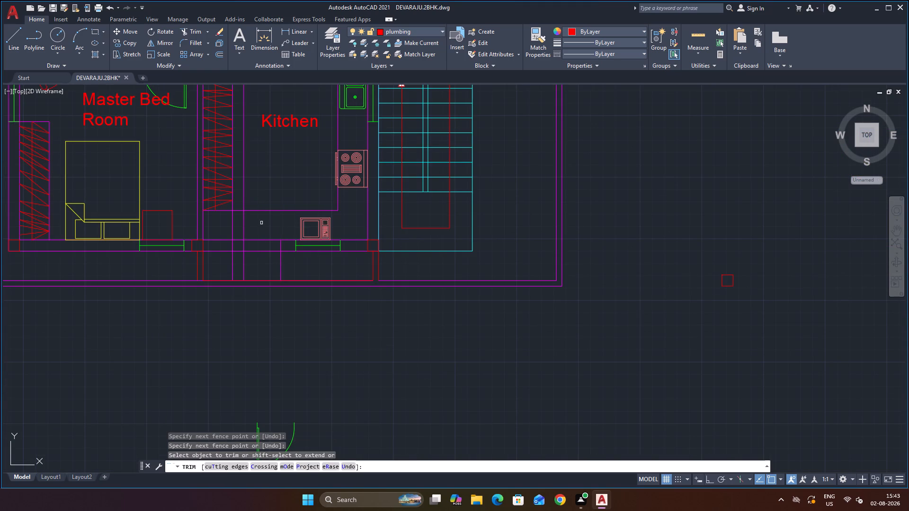
pyautogui.click(261, 223)
pyautogui.click(224, 224)
pyautogui.click(292, 269)
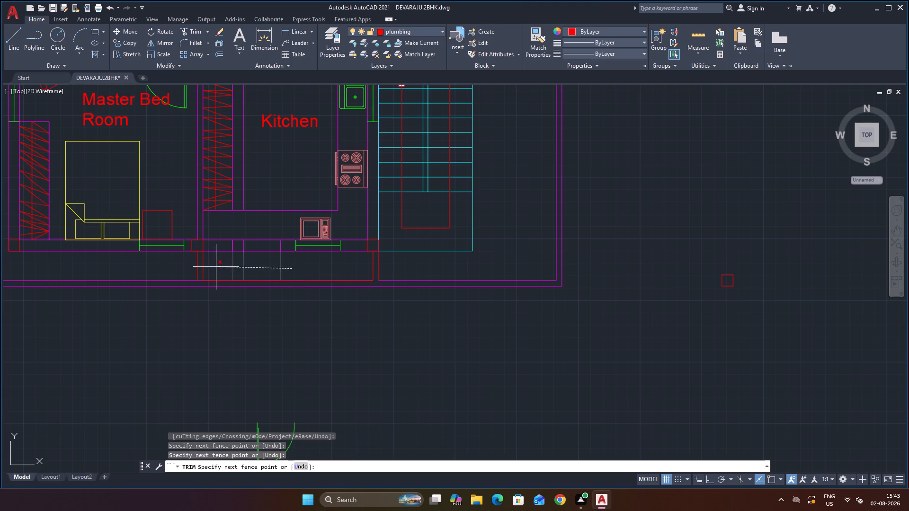
pyautogui.click(220, 265)
pyautogui.scroll(1, 269, 265)
pyautogui.scroll(-1, 269, 265)
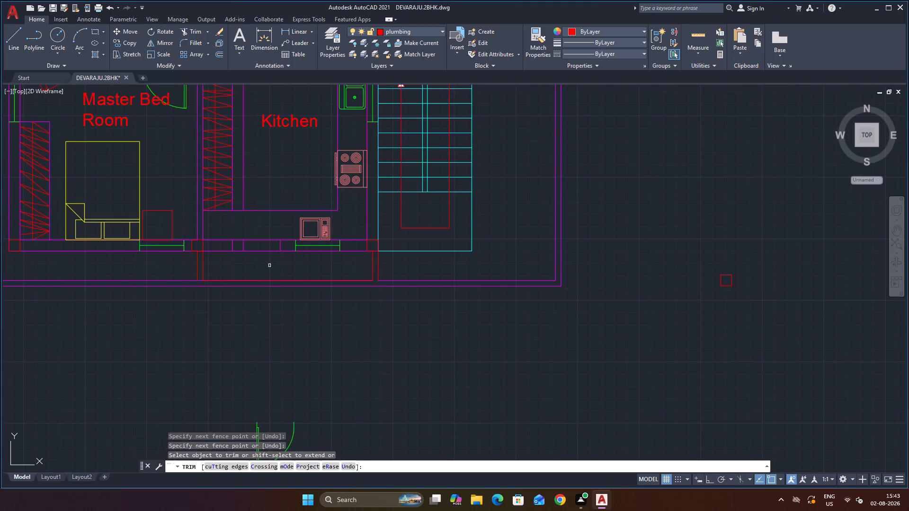
pyautogui.scroll(-2, 269, 265)
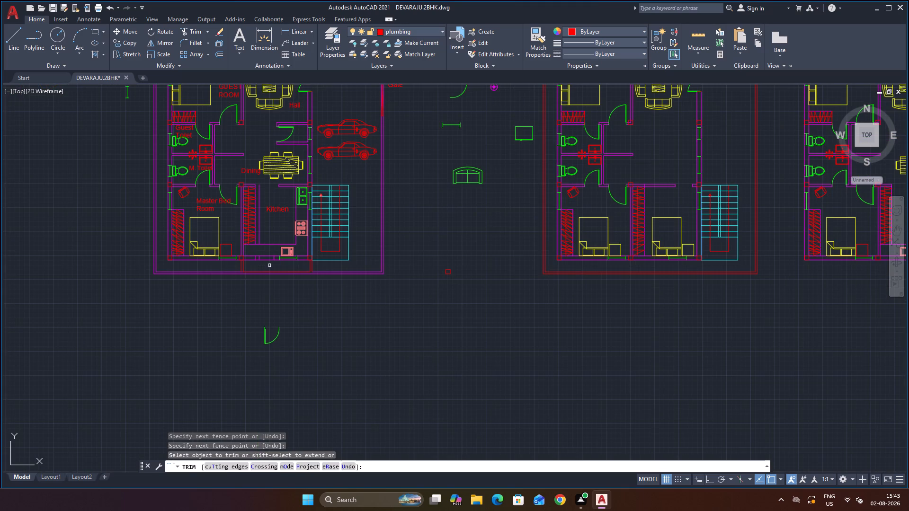
pyautogui.scroll(2, 269, 265)
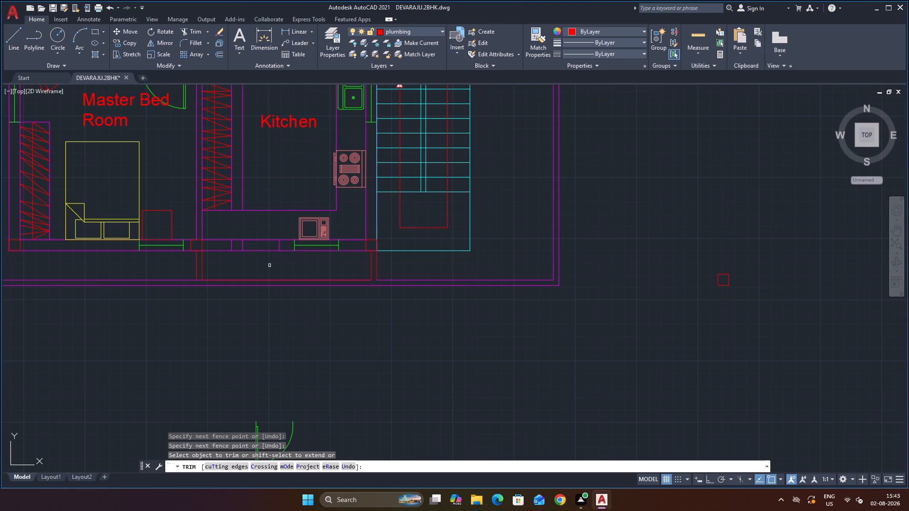
pyautogui.scroll(-1, 269, 265)
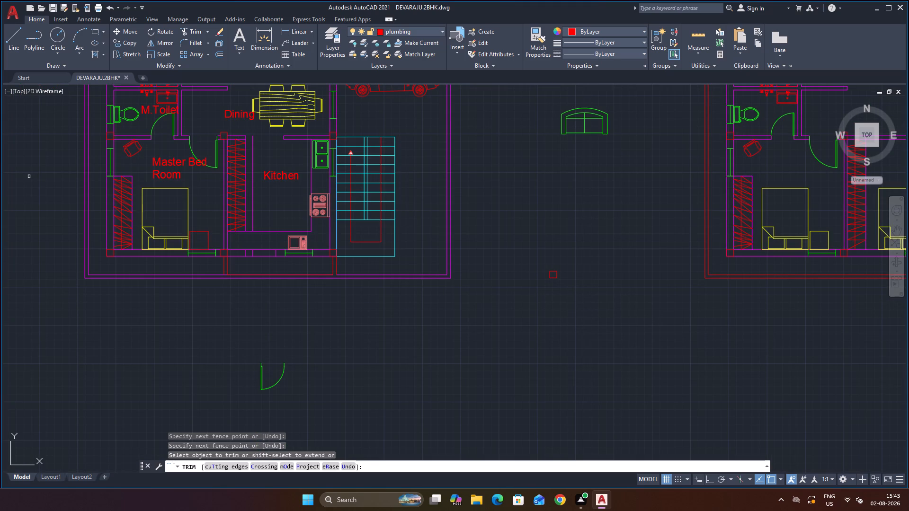
pyautogui.press('Escape')
# Copy the door from below the compound wall into the kitchen's lower wall, its jamb corner at the second short line on the inner wall face.
pyautogui.scroll(2, 255, 351)
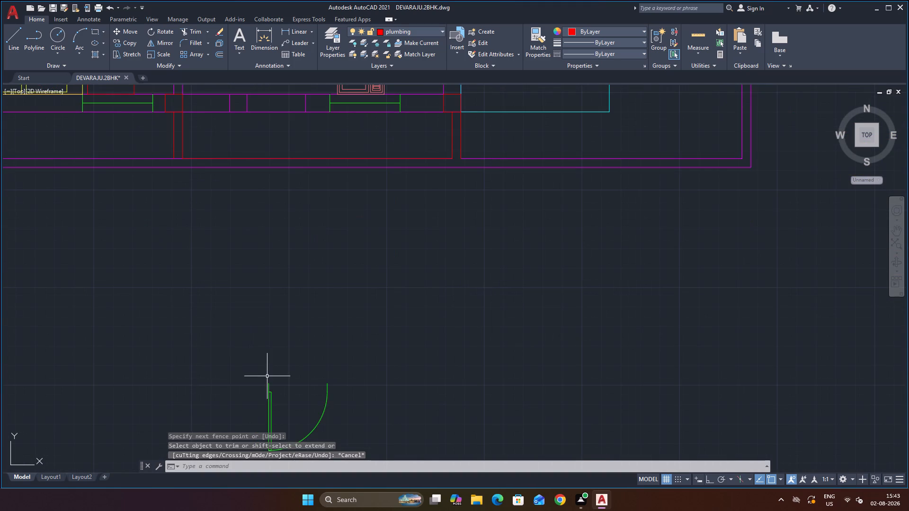
pyautogui.click(268, 383)
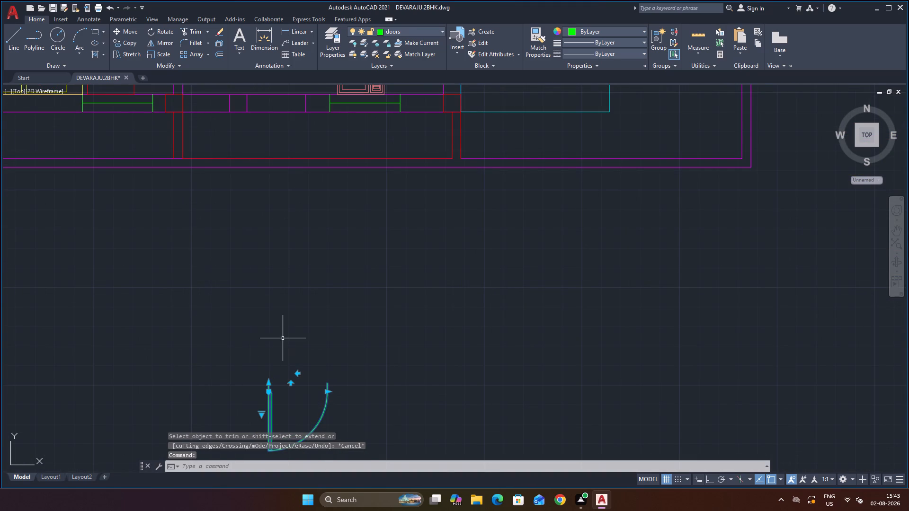
pyautogui.write('co')
pyautogui.press('Return')
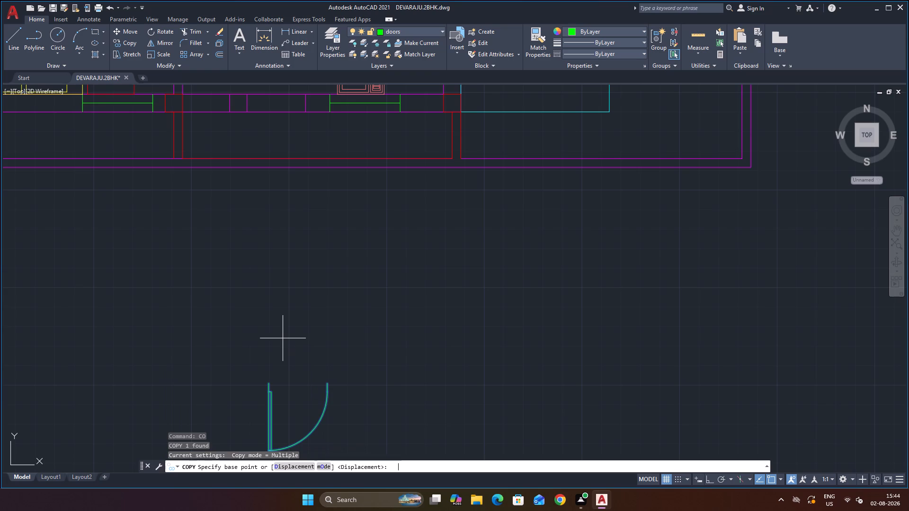
pyautogui.click(268, 381)
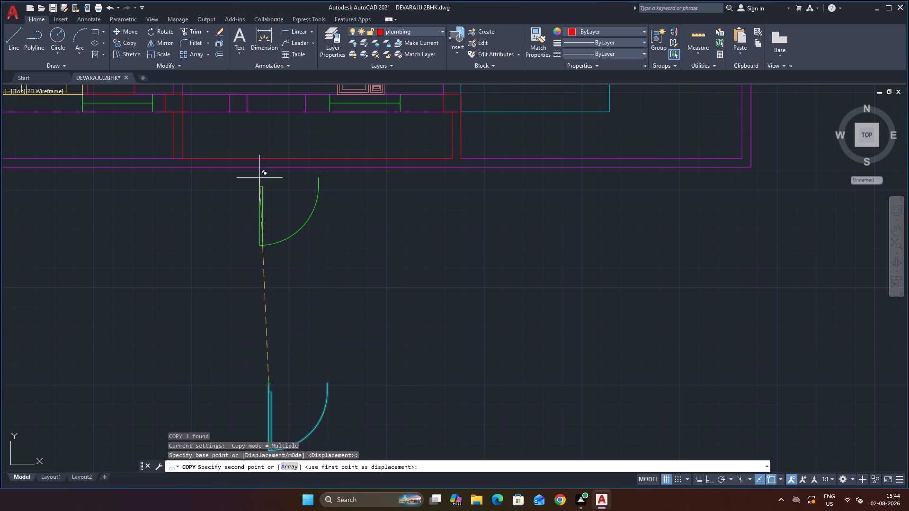
pyautogui.scroll(2, 247, 95)
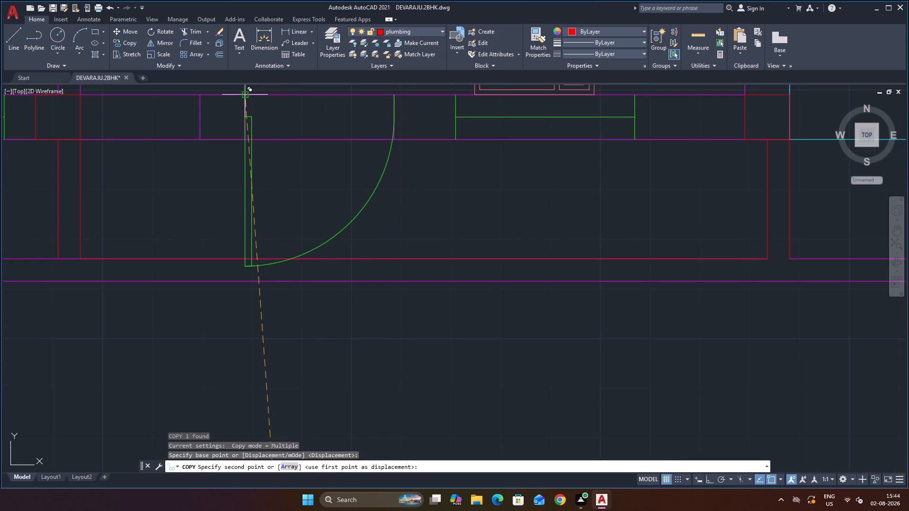
pyautogui.click(247, 96)
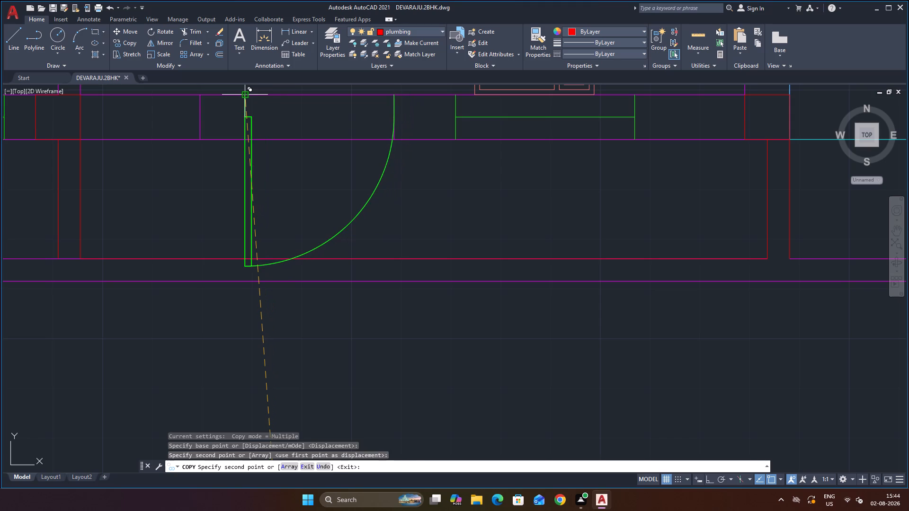
pyautogui.scroll(-2, 323, 201)
pyautogui.press('Escape')
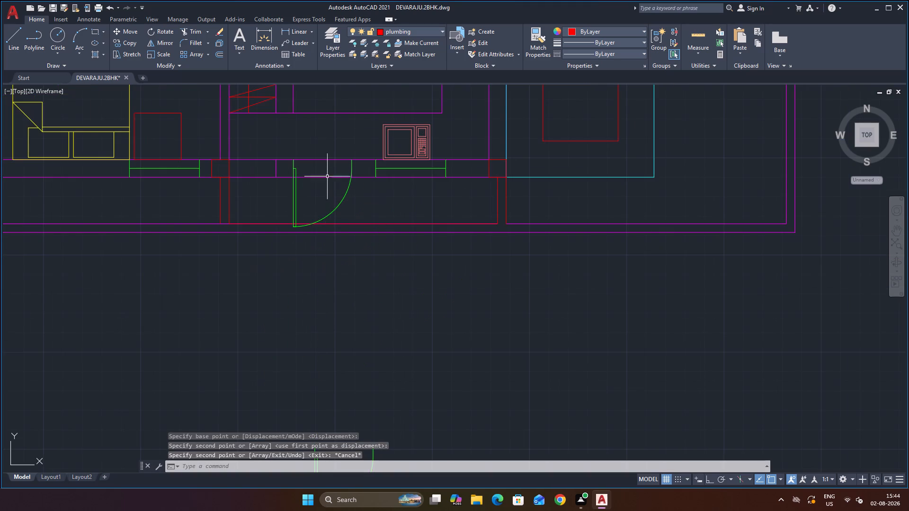
# Delete the leftover short vertical line in the kitchen's lower wall to the left of the placed door.
pyautogui.scroll(2, 322, 145)
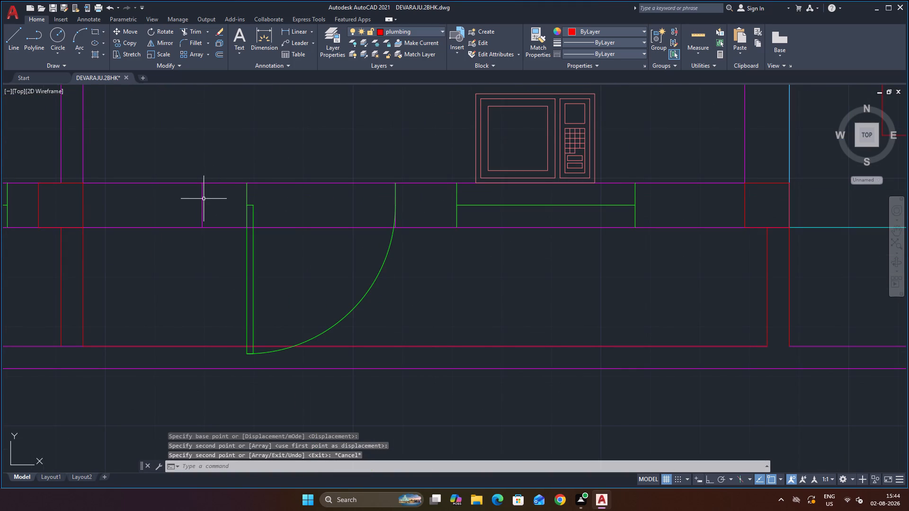
pyautogui.click(201, 202)
pyautogui.press('Delete')
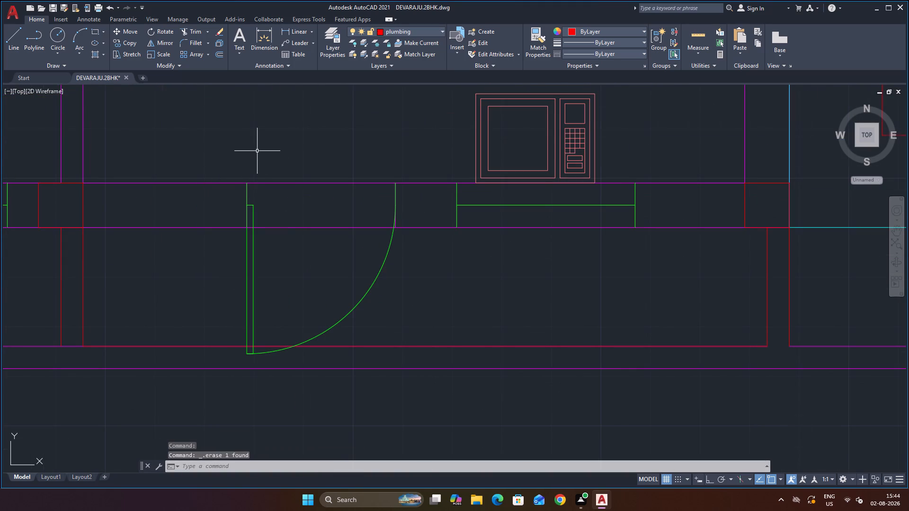
# Extend both lines of the wall stub above the kitchen wardrobe to the vertical line 9 inches in front of the wardrobe.
pyautogui.scroll(-3, 257, 151)
pyautogui.scroll(1, 257, 141)
pyautogui.scroll(-3, 258, 143)
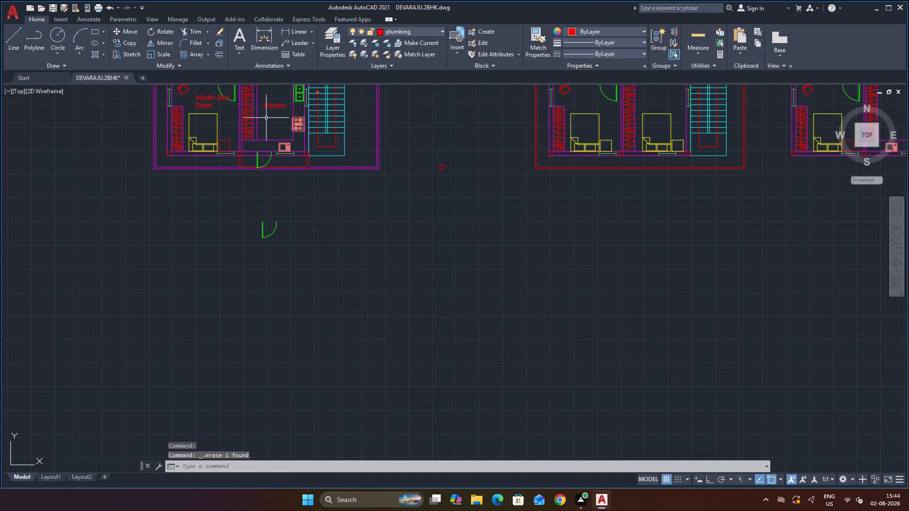
pyautogui.scroll(-3, 267, 123)
pyautogui.scroll(5, 264, 103)
pyautogui.scroll(3, 247, 211)
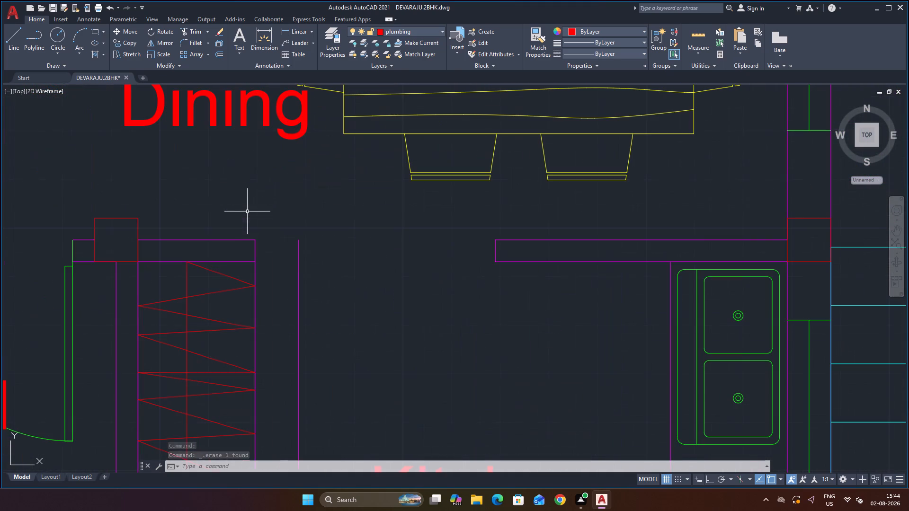
pyautogui.write('ex')
pyautogui.press('Return')
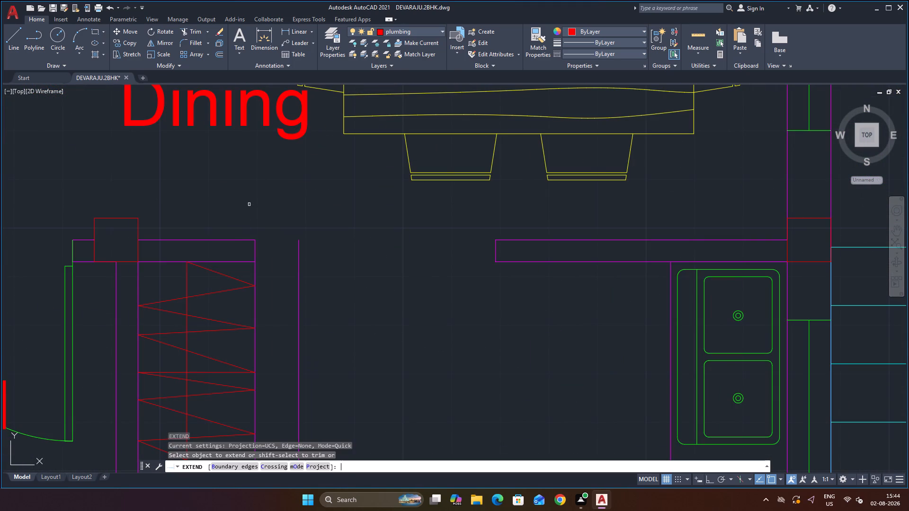
pyautogui.click(242, 241)
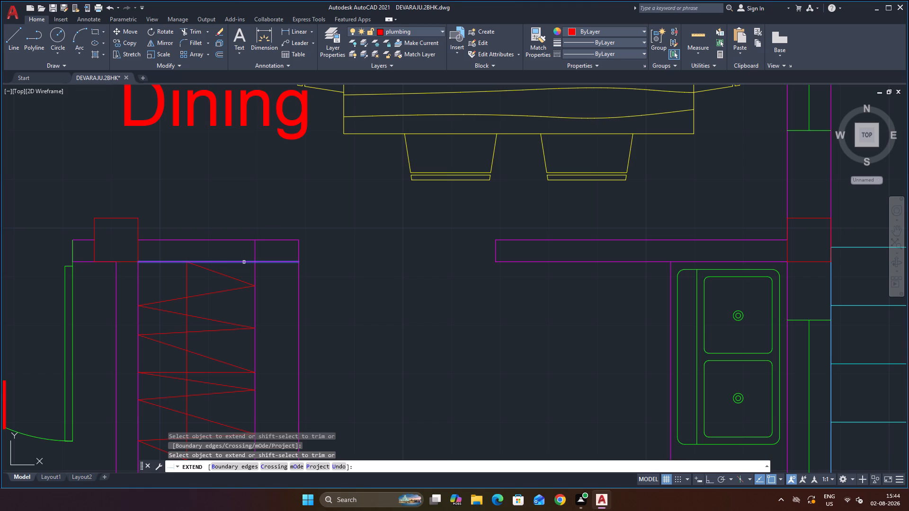
pyautogui.click(244, 262)
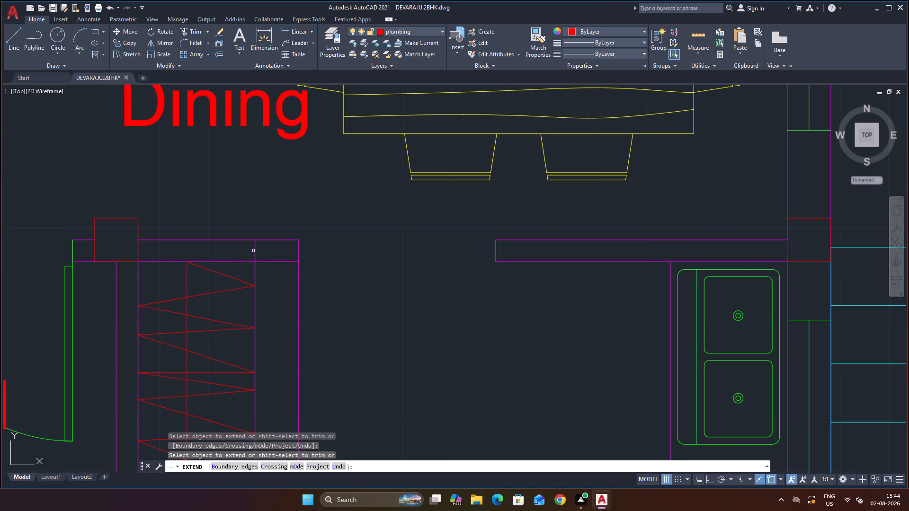
pyautogui.press('Escape')
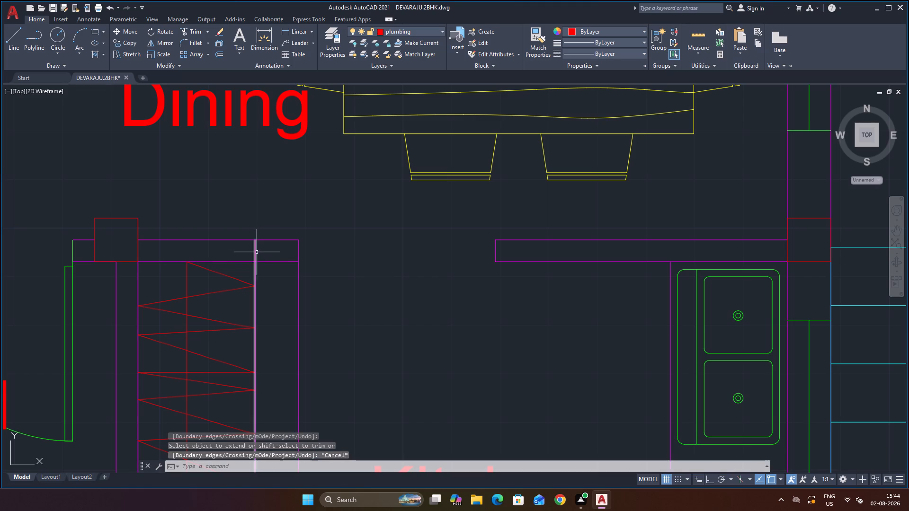
# Trim the wardrobe front line where it crosses the extended wall stub between Dining and Kitchen.
pyautogui.write('tr')
pyautogui.press('Return')
pyautogui.click(266, 251)
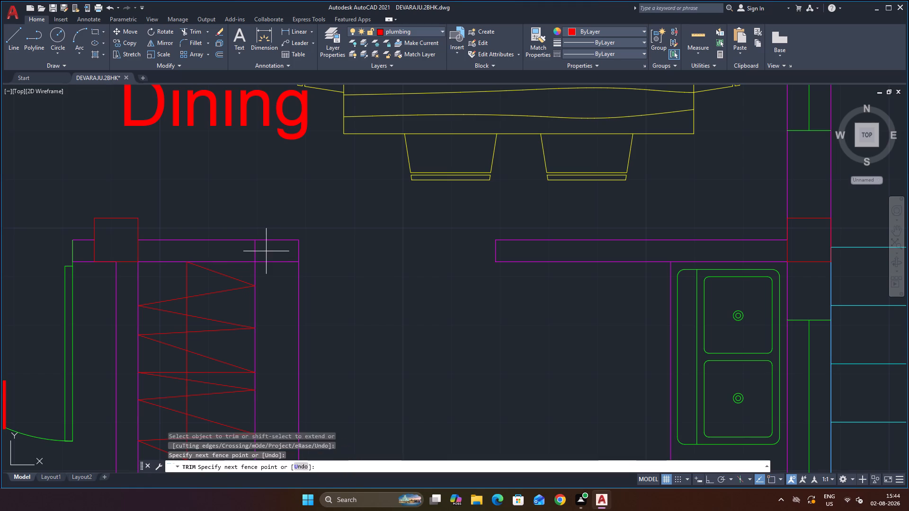
pyautogui.click(250, 254)
pyautogui.scroll(-2, 323, 248)
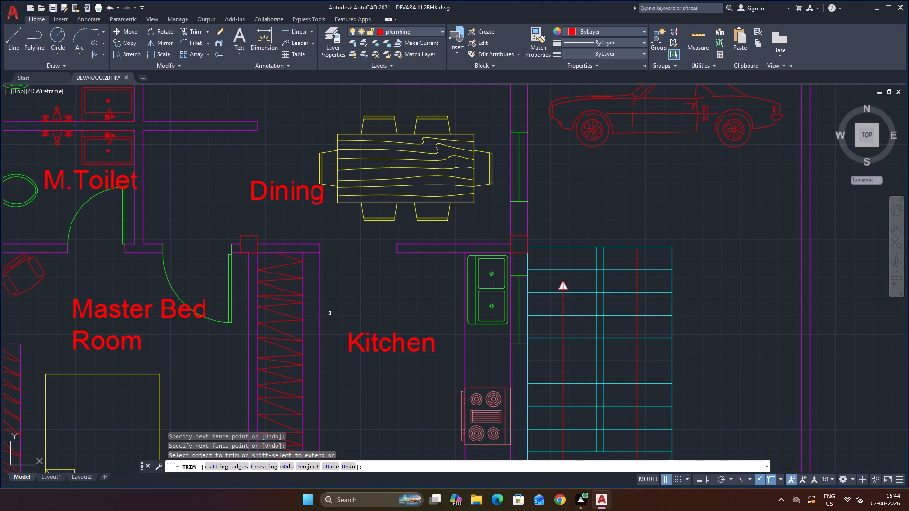
# Trim both lines of the kitchen's lower wall across the opening of the placed door.
pyautogui.click(321, 296)
pyautogui.scroll(-4, 342, 278)
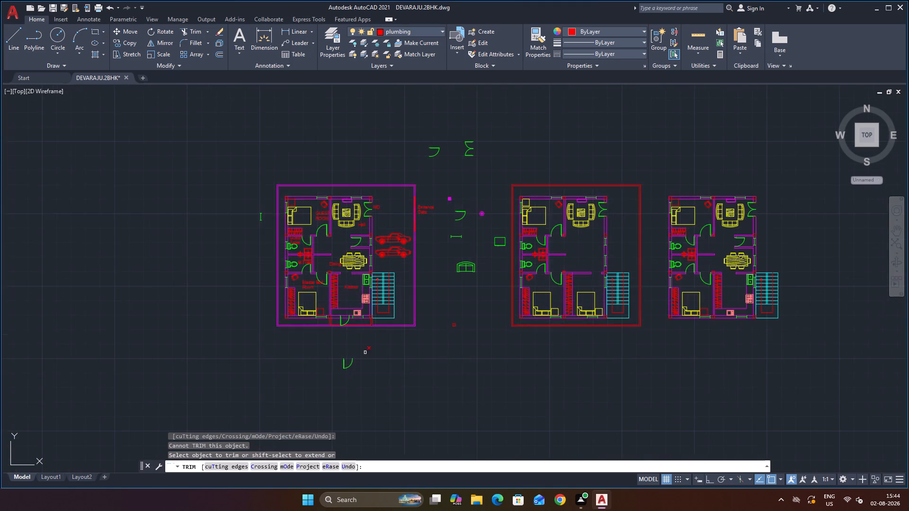
pyautogui.scroll(3, 368, 352)
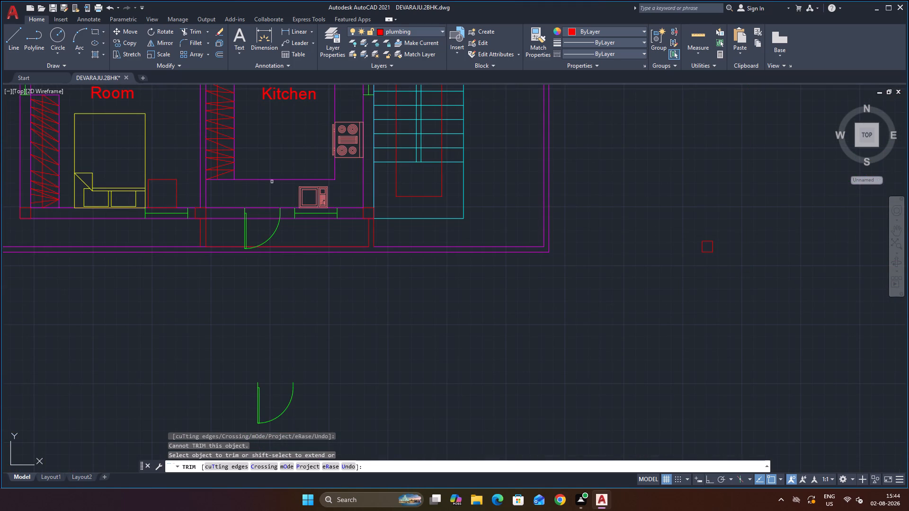
pyautogui.click(260, 204)
pyautogui.click(259, 224)
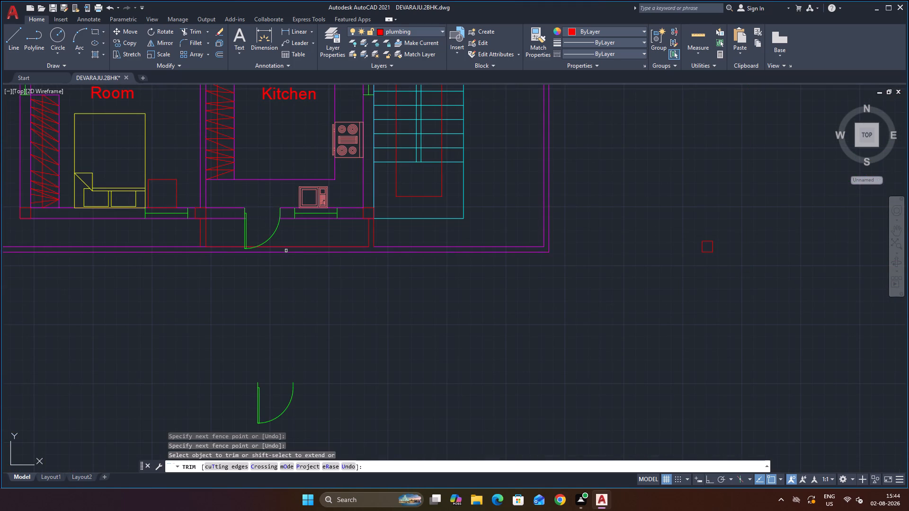
pyautogui.scroll(2, 292, 232)
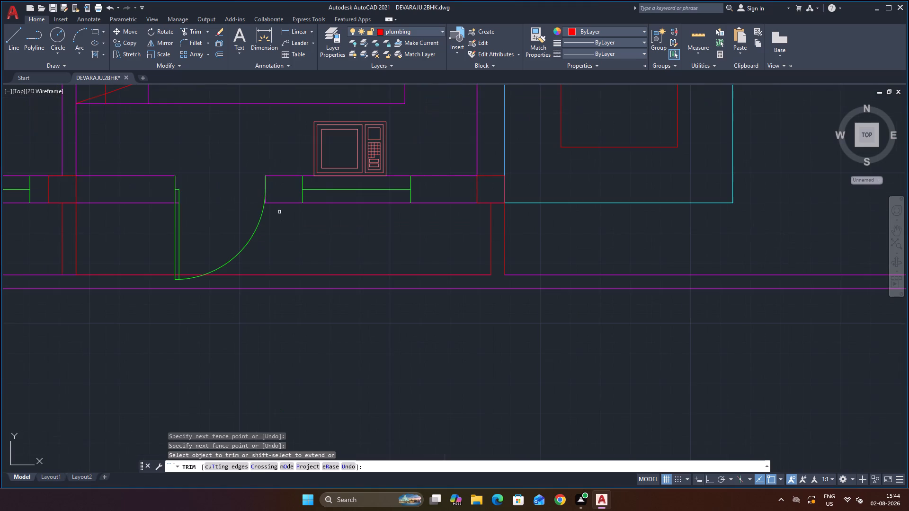
pyautogui.scroll(-2, 242, 183)
pyautogui.scroll(-1, 206, 255)
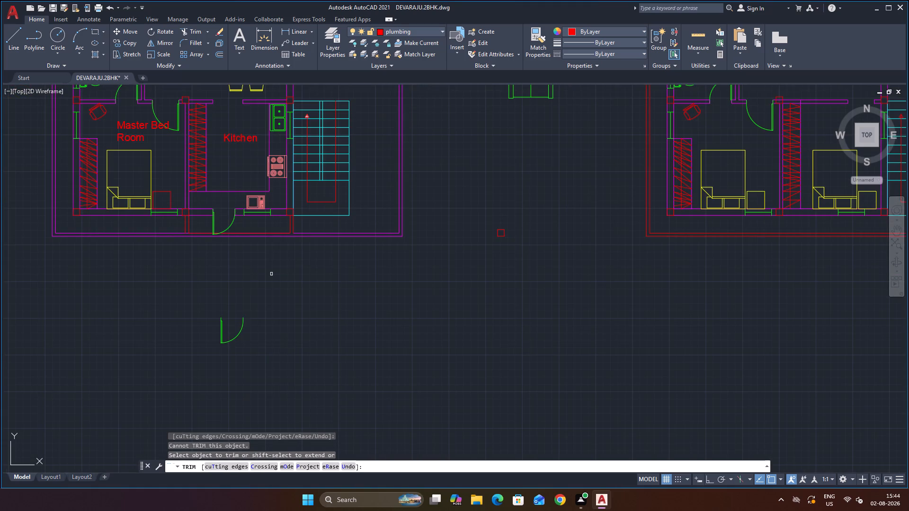
pyautogui.scroll(-1, 271, 274)
pyautogui.scroll(3, 224, 253)
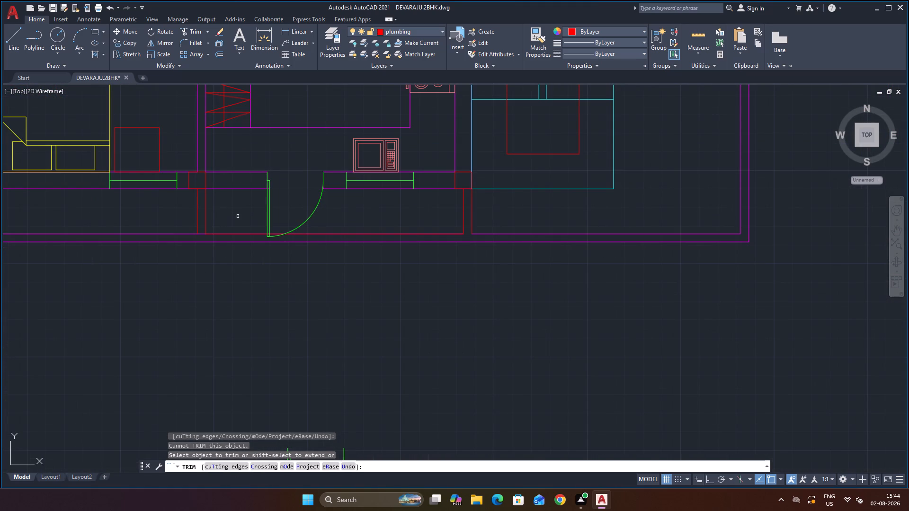
pyautogui.press('Escape')
# Delete the inner and outer lines of the lower compound wall below the labelled plan, including both inner segments.
pyautogui.scroll(-4, 240, 227)
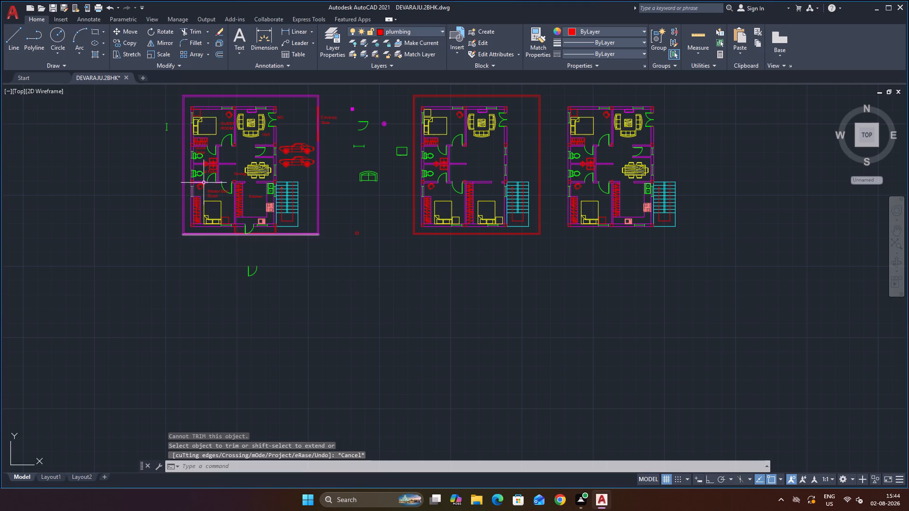
pyautogui.scroll(-1, 223, 175)
pyautogui.scroll(1, 222, 112)
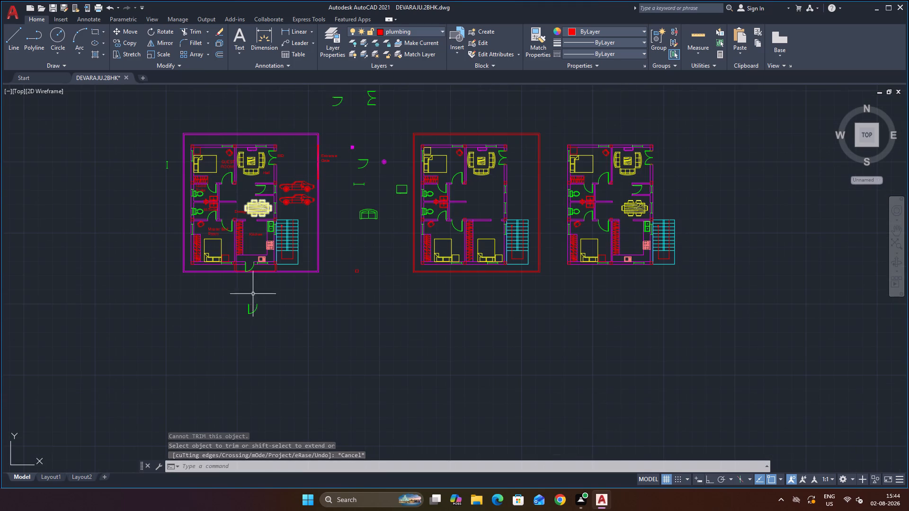
pyautogui.scroll(2, 253, 321)
pyautogui.press('Escape')
pyautogui.press('Escape')
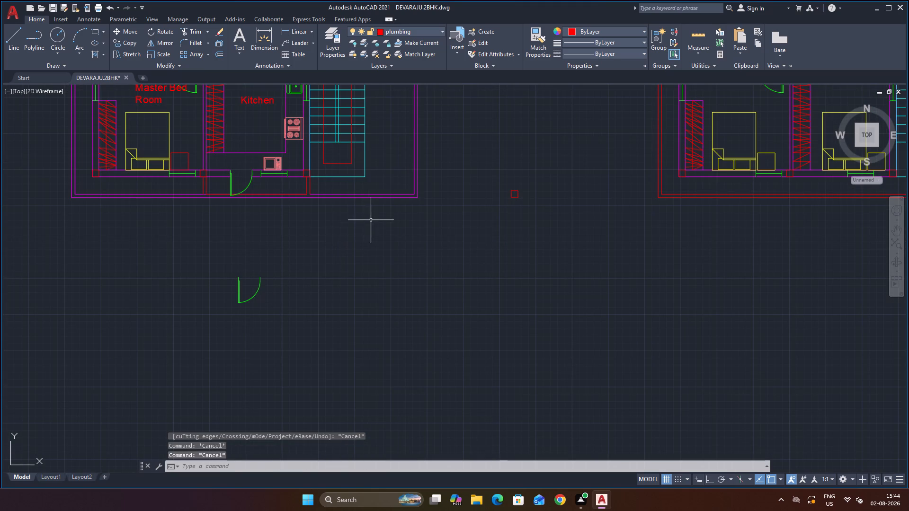
pyautogui.click(389, 169)
pyautogui.click(367, 226)
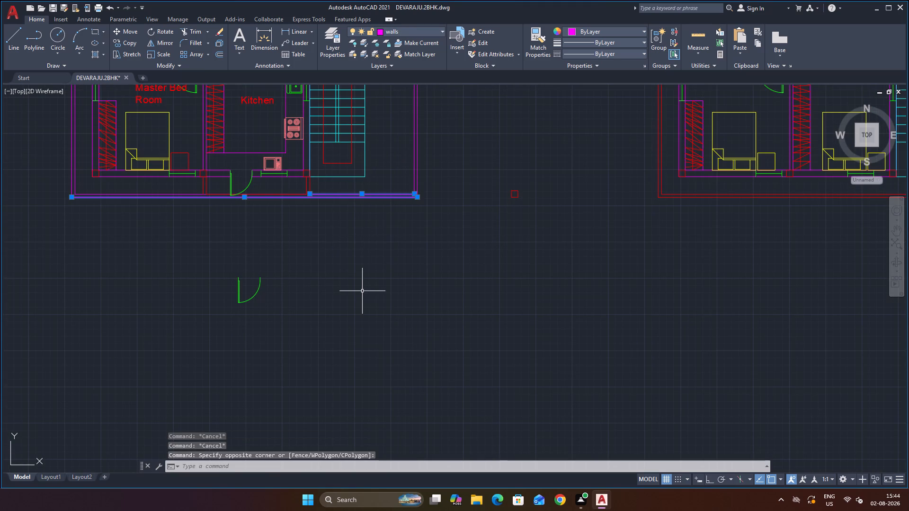
pyautogui.press('Delete')
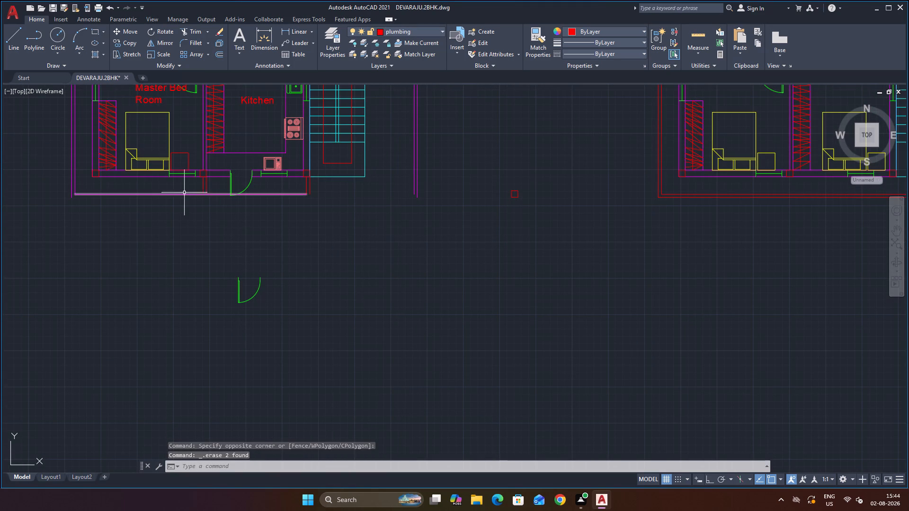
pyautogui.click(181, 189)
pyautogui.click(180, 205)
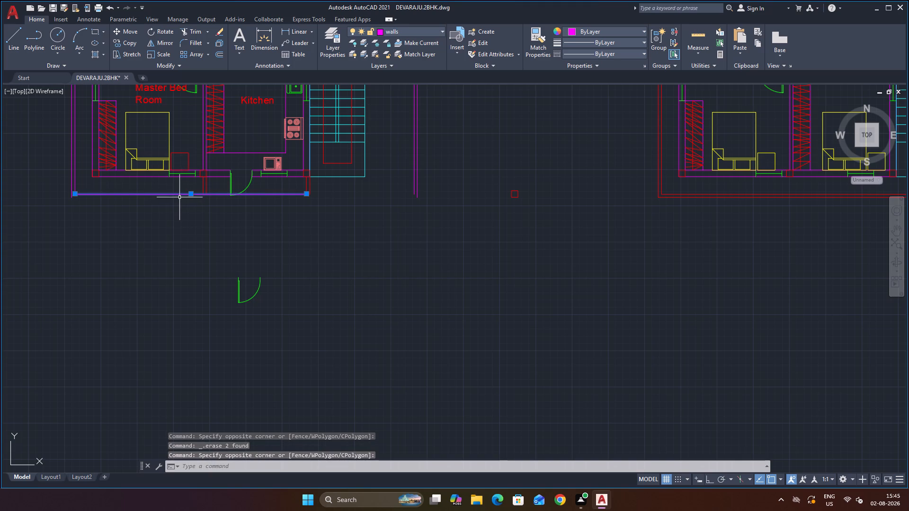
pyautogui.press('Delete')
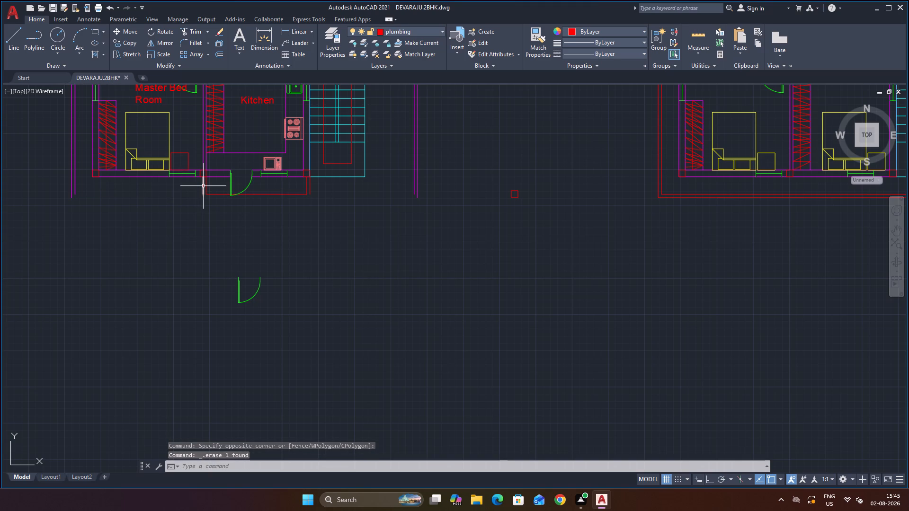
# Delete the red enclosure lines below the kitchen: both vertical pairs and the horizontal line joining them.
pyautogui.click(203, 186)
pyautogui.press('Delete')
pyautogui.click(205, 186)
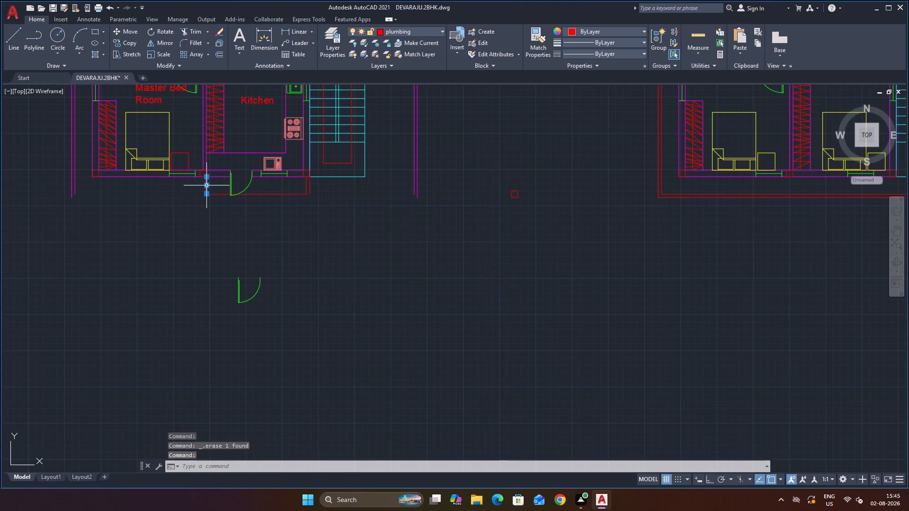
pyautogui.press('Delete')
pyautogui.click(210, 195)
pyautogui.press('Delete')
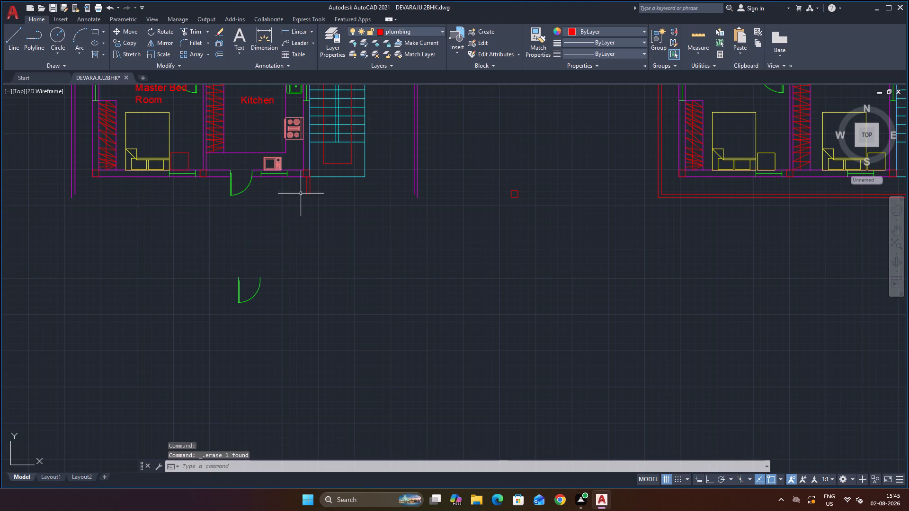
pyautogui.click(306, 189)
pyautogui.press('Delete')
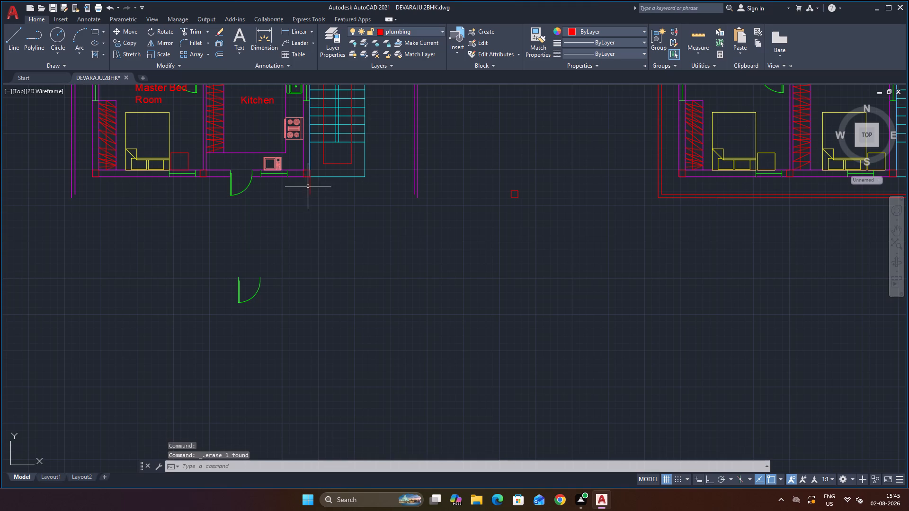
pyautogui.click(310, 184)
pyautogui.press('Delete')
# Draw a line 3' down from the building's lower-left outer corner and, with Ortho on, across to the right compound wall's inner line.
pyautogui.scroll(-1, 223, 237)
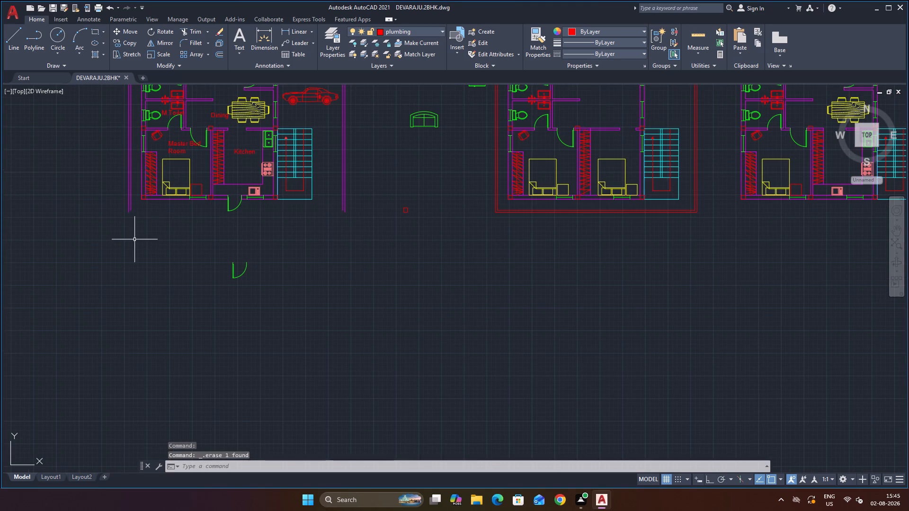
pyautogui.scroll(1, 158, 216)
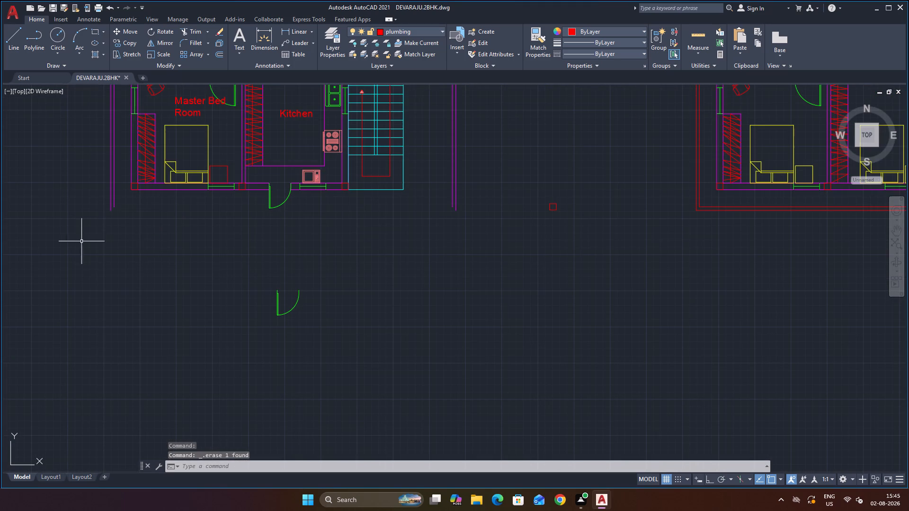
pyautogui.scroll(1, 136, 224)
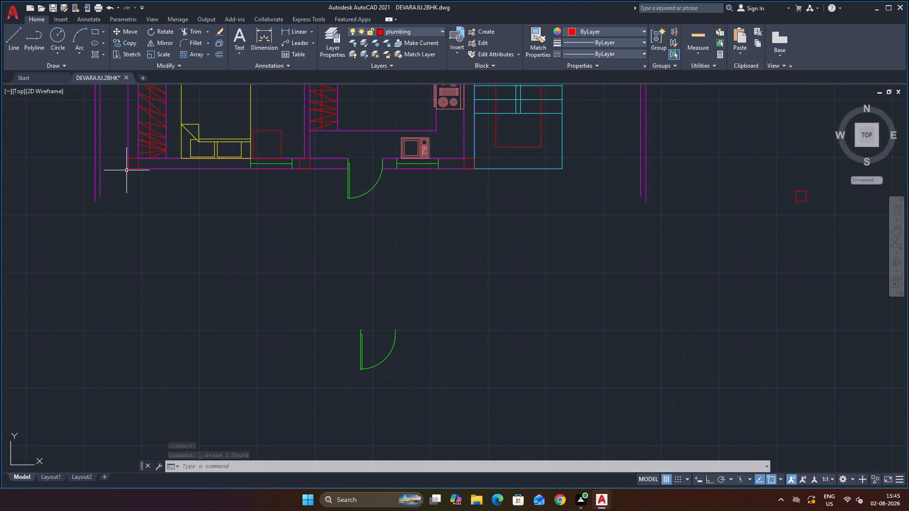
pyautogui.press('l')
pyautogui.press('Return')
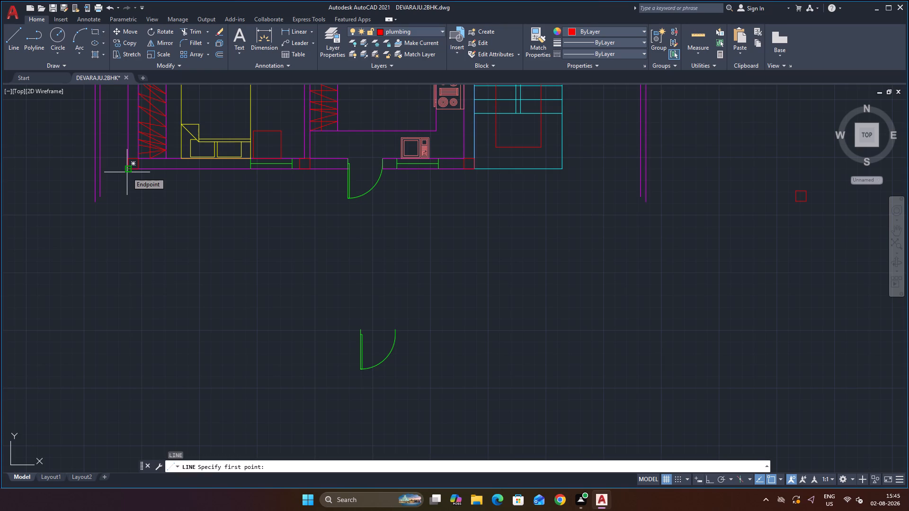
pyautogui.click(127, 172)
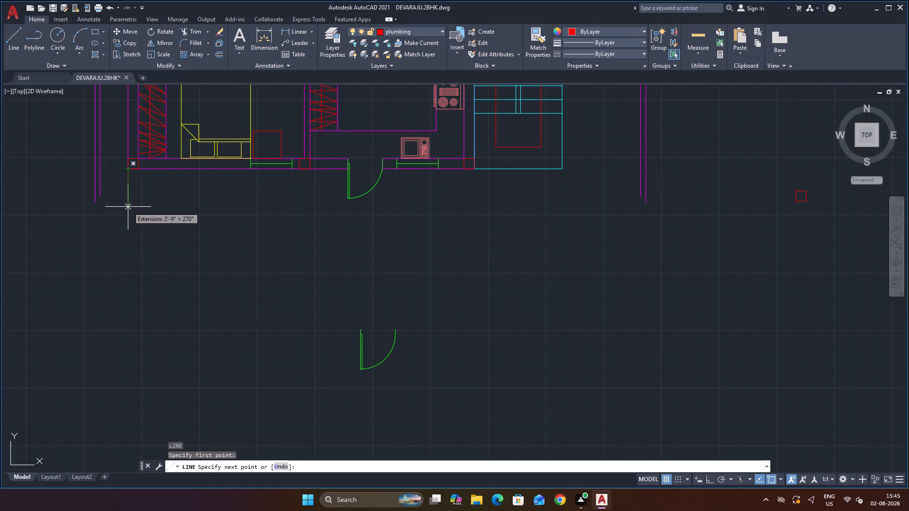
pyautogui.press('3')
pyautogui.press("'")
pyautogui.press('Return')
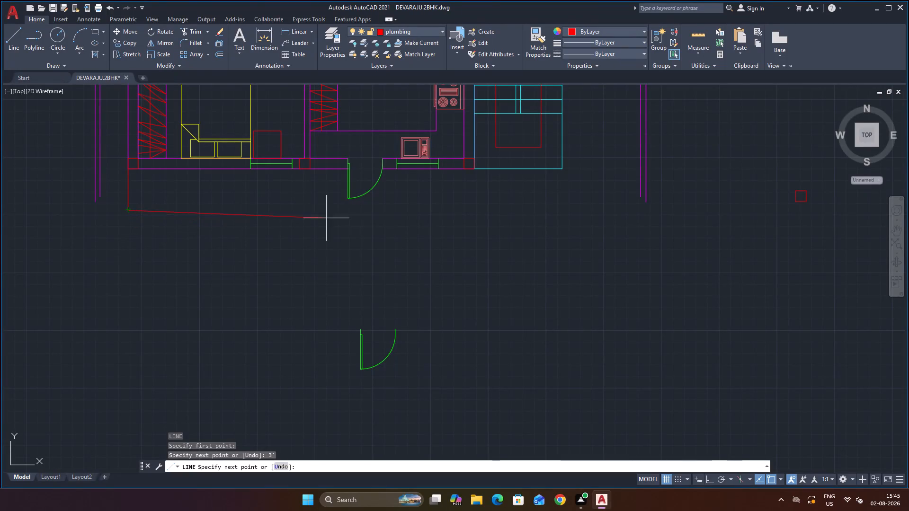
pyautogui.press('F8')
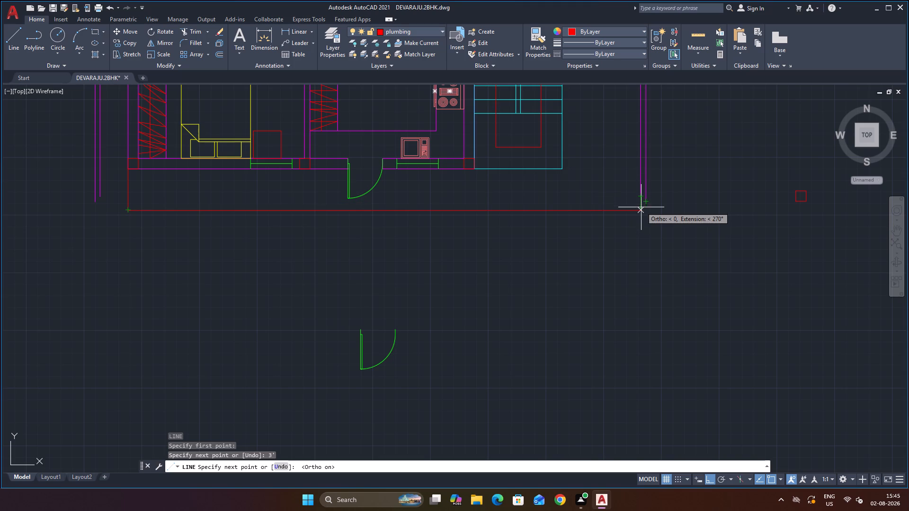
pyautogui.click(641, 212)
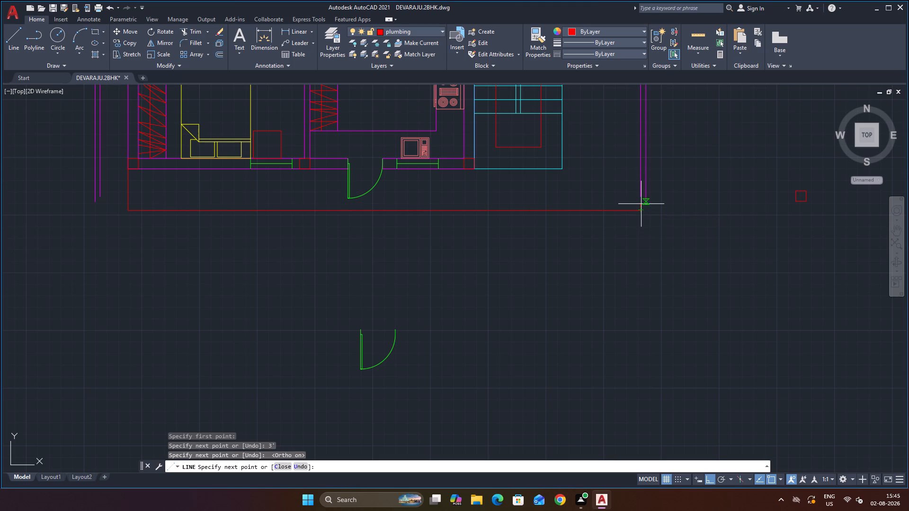
pyautogui.press('Escape')
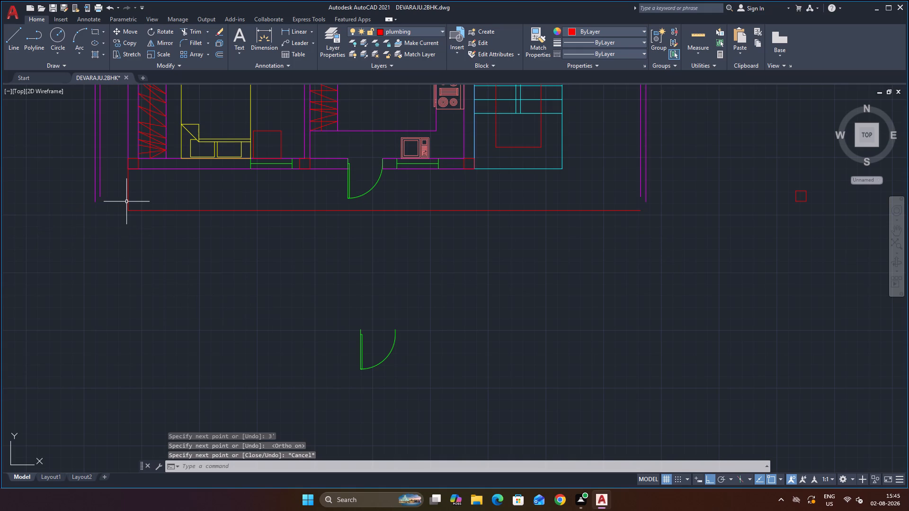
# Delete the 3' vertical helper line below the building's lower-left corner.
pyautogui.scroll(-2, 151, 217)
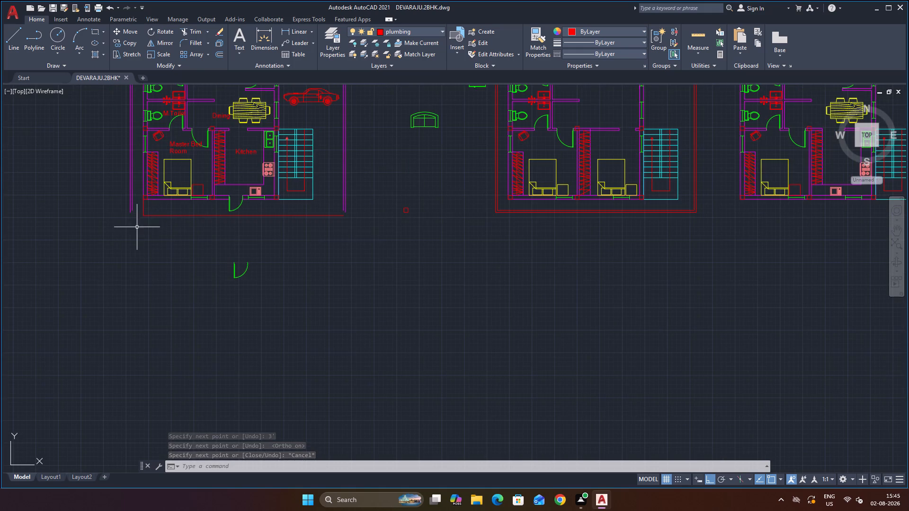
pyautogui.scroll(2, 139, 203)
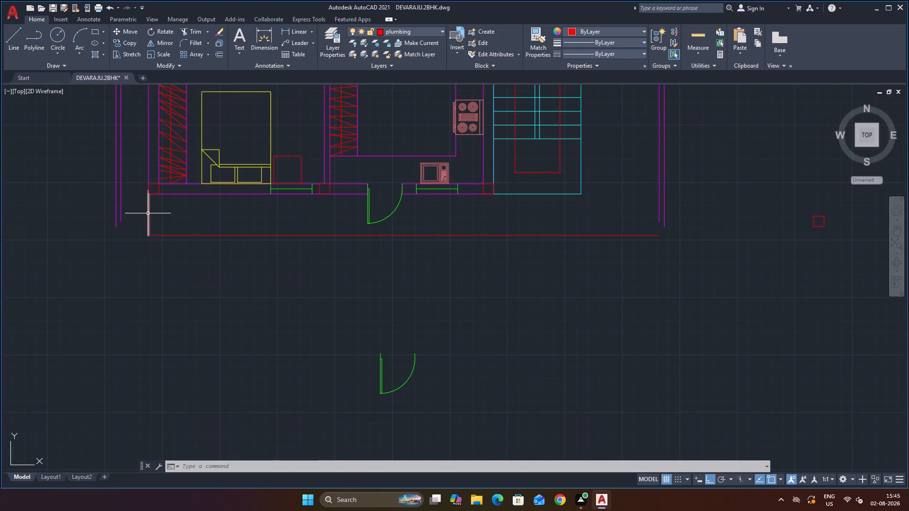
pyautogui.click(148, 213)
pyautogui.press('Delete')
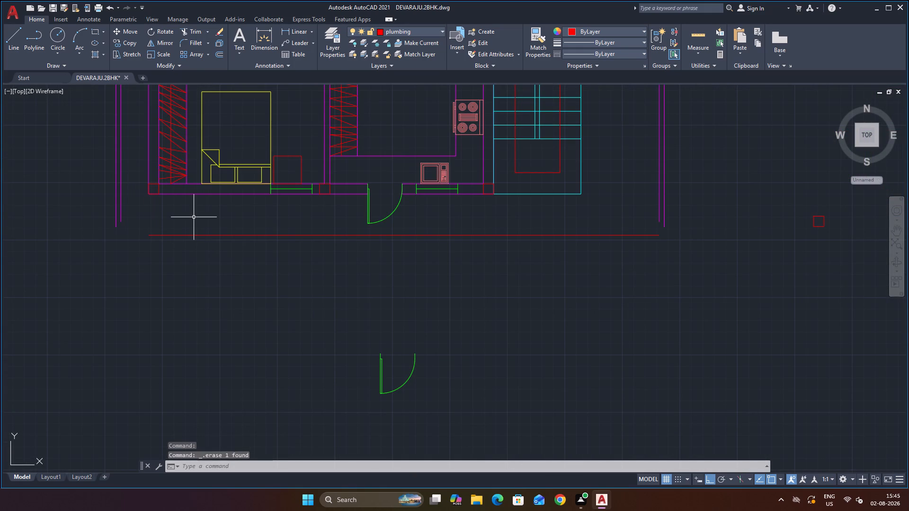
# Fillet the new horizontal line with the left compound wall's inner line at radius 0 to form a square corner.
pyautogui.scroll(-2, 194, 217)
pyautogui.scroll(1, 173, 214)
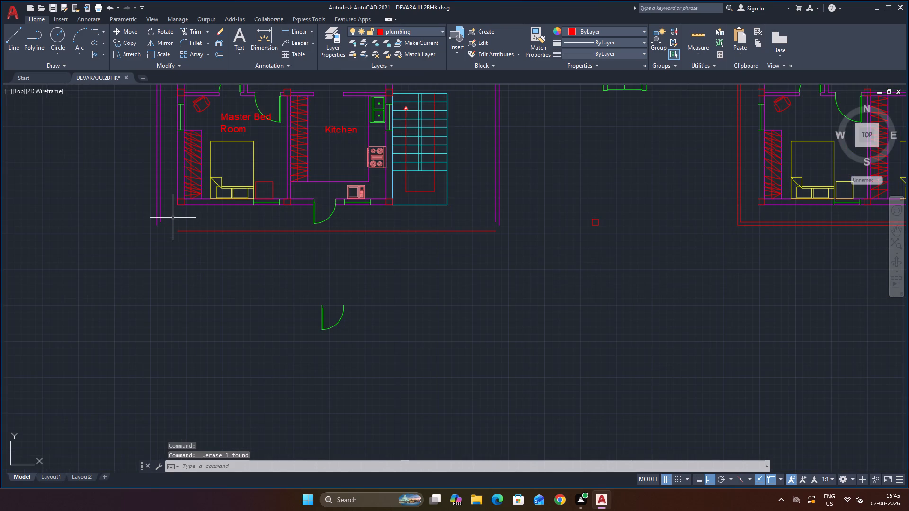
pyautogui.press('f')
pyautogui.press('Return')
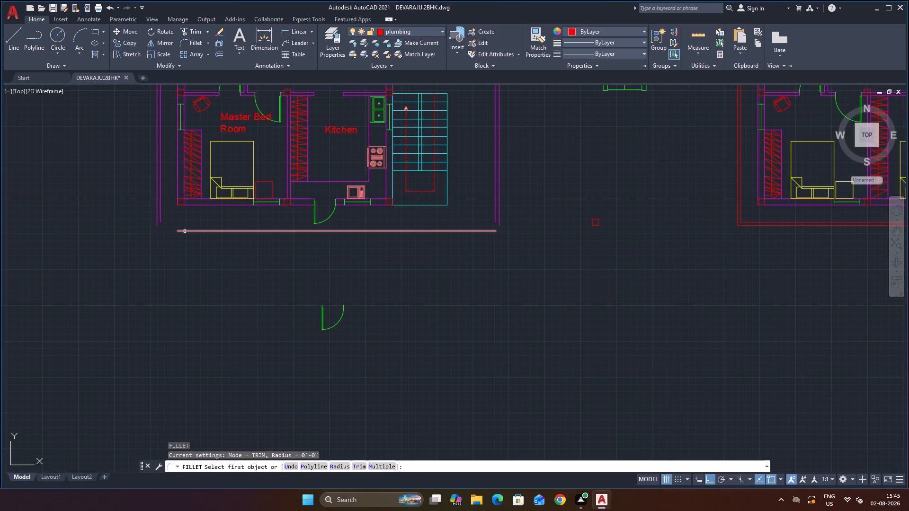
pyautogui.click(186, 231)
pyautogui.click(160, 216)
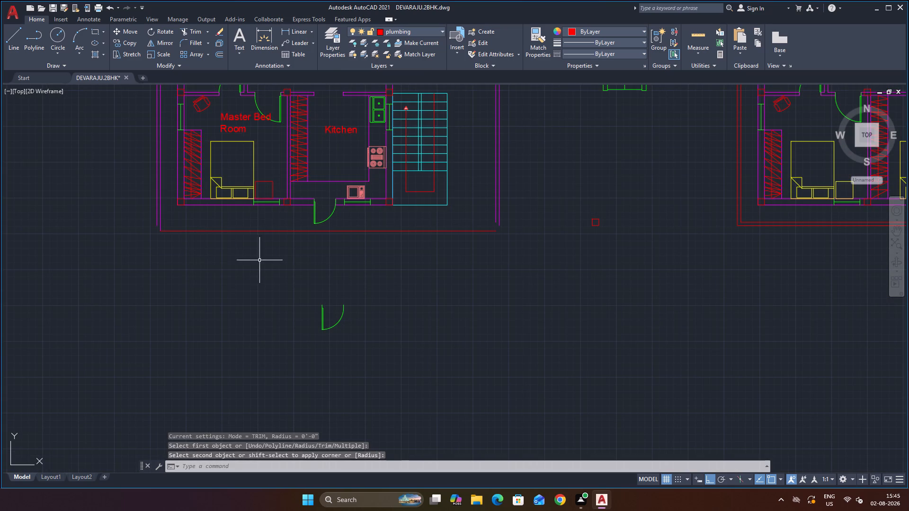
pyautogui.press('Escape')
# Fillet the right compound wall's inner line with the new lower horizontal line at radius 0 to form a square corner.
pyautogui.press('f')
pyautogui.press('Return')
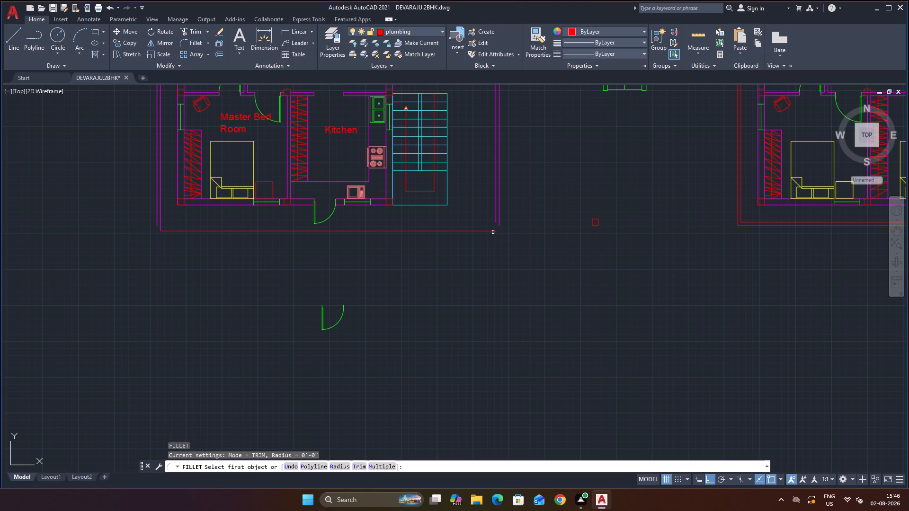
pyautogui.scroll(3, 493, 227)
pyautogui.click(499, 204)
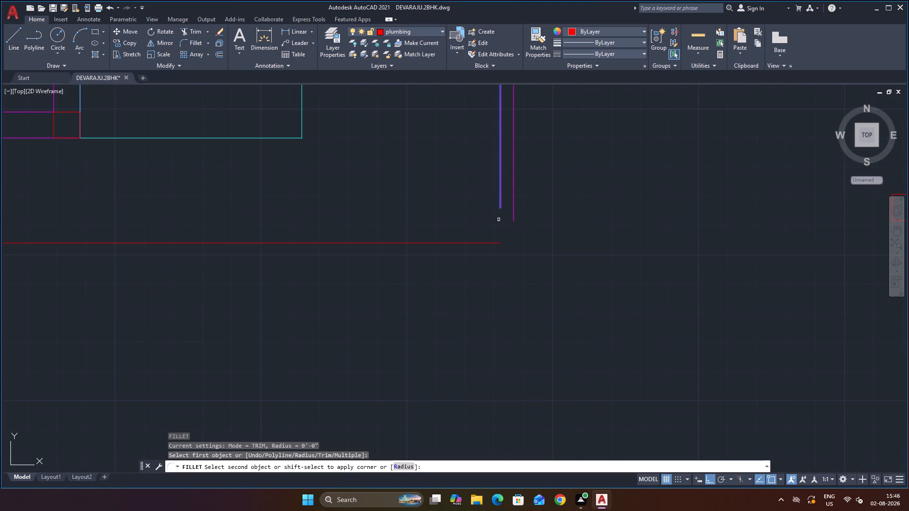
pyautogui.click(490, 244)
pyautogui.scroll(-3, 470, 264)
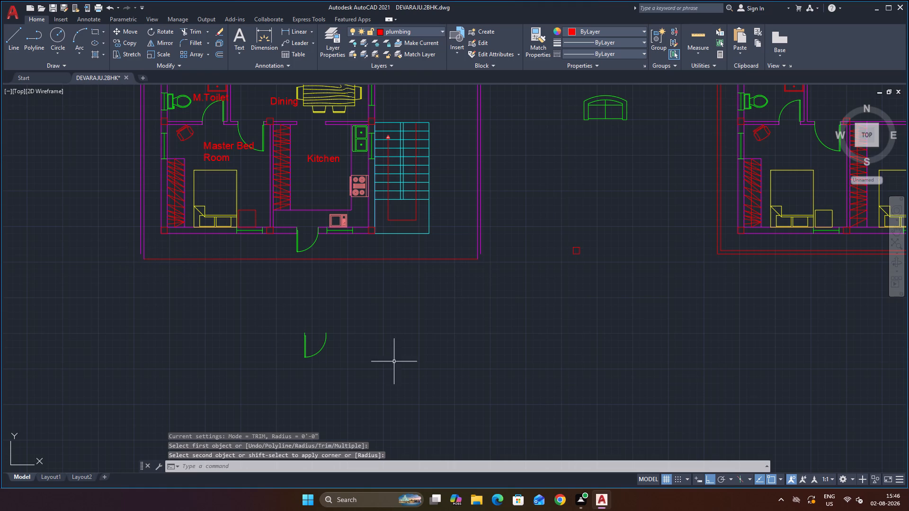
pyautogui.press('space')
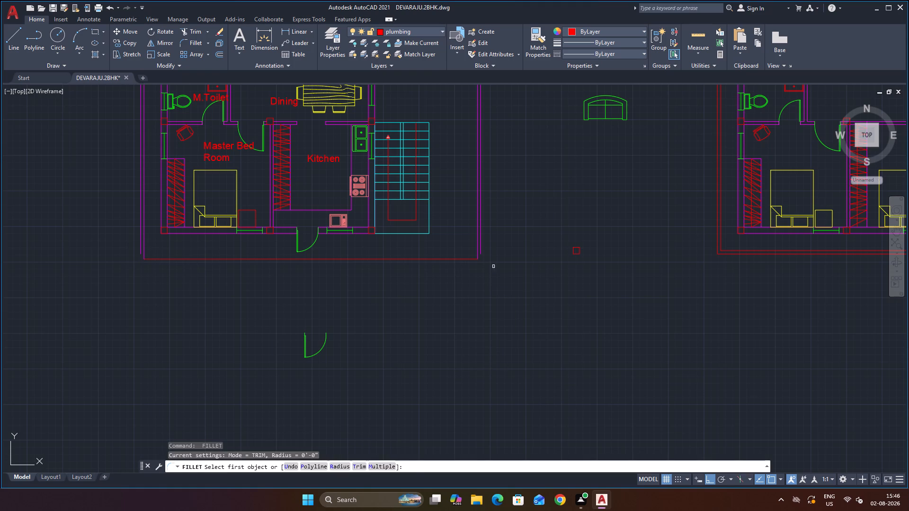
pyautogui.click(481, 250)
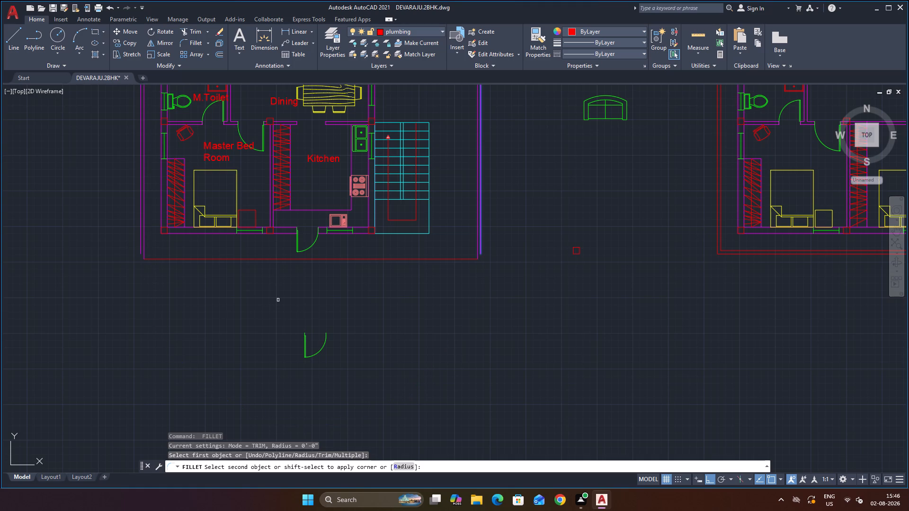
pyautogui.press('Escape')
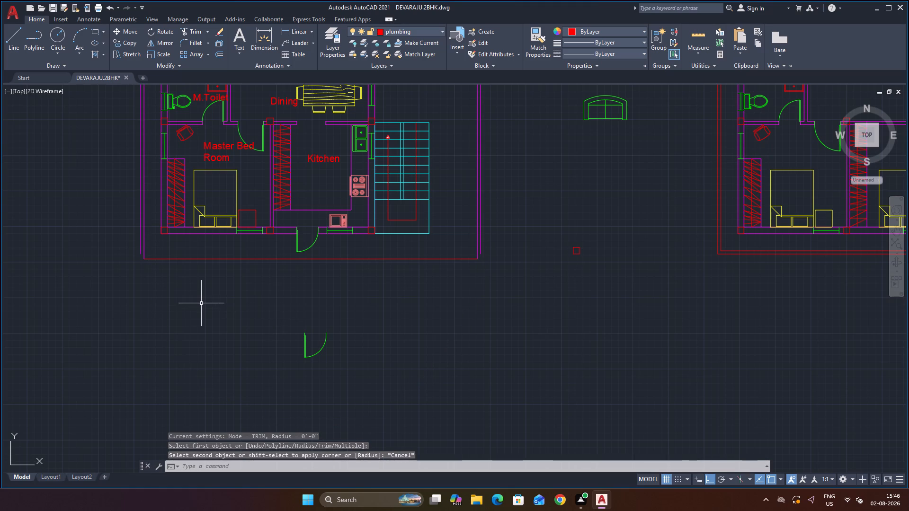
# Offset the new lower compound wall line 4.5" outward, away from the house, to form the wall's outer line.
pyautogui.press('o')
pyautogui.press('Return')
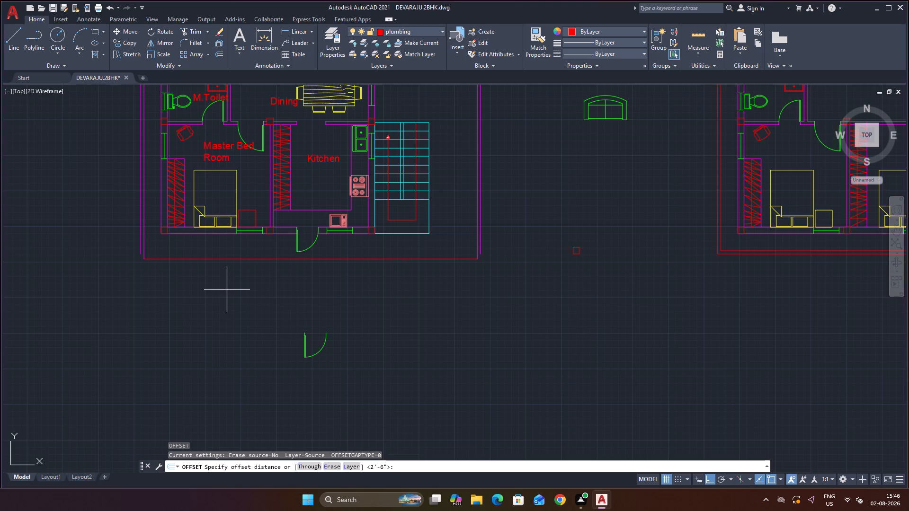
pyautogui.write('4.5')
pyautogui.press('Return')
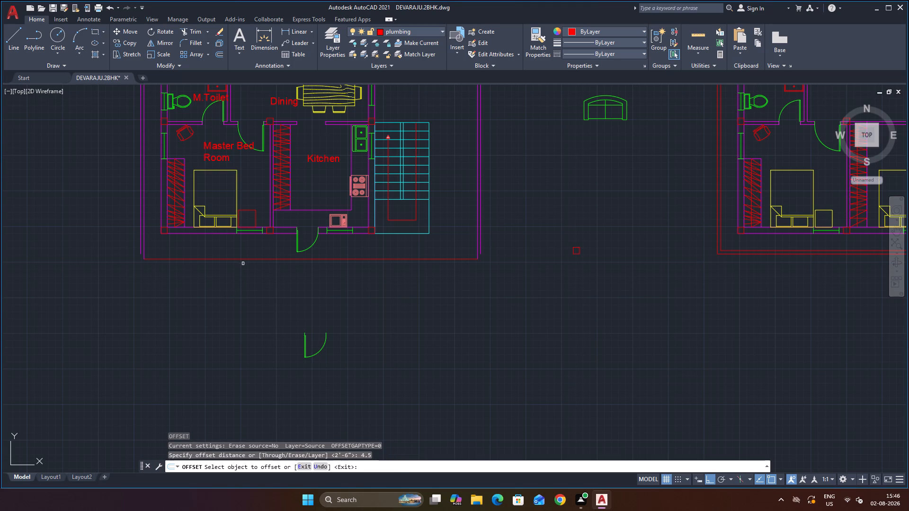
pyautogui.click(244, 259)
pyautogui.click(239, 284)
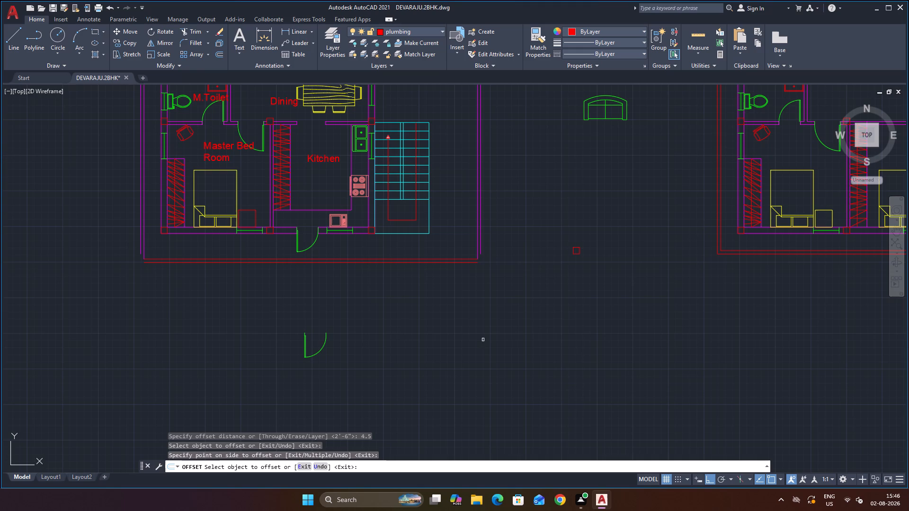
pyautogui.scroll(1, 520, 233)
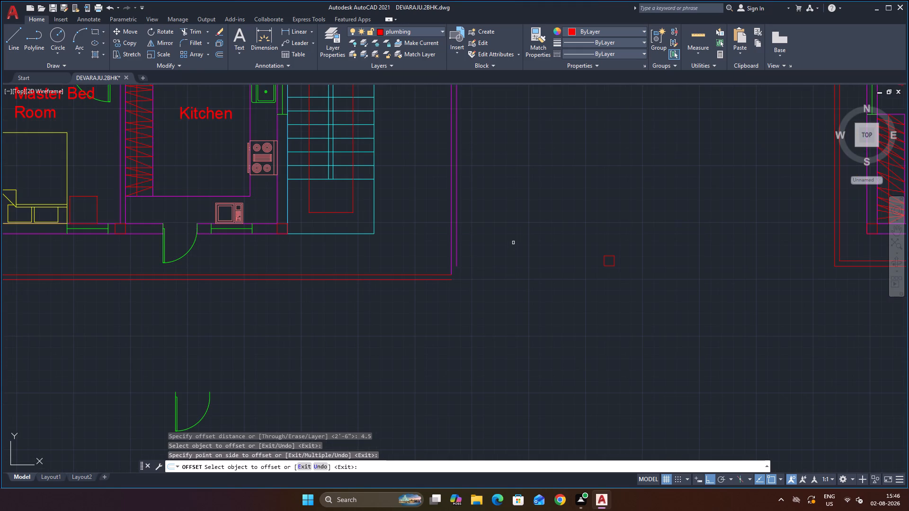
pyautogui.press('Escape')
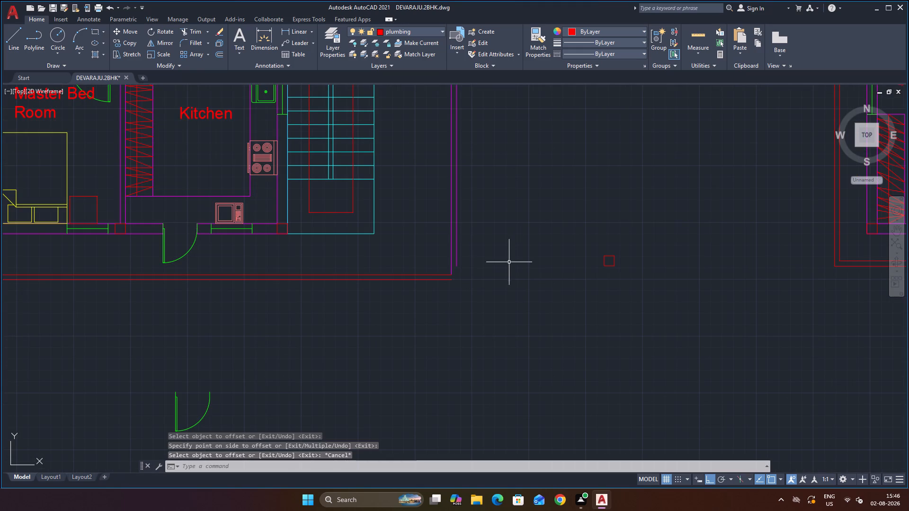
# Fillet the offset line at radius 0 with the right and left compound walls' outer lines to close both lower outer corners.
pyautogui.press('f')
pyautogui.press('Return')
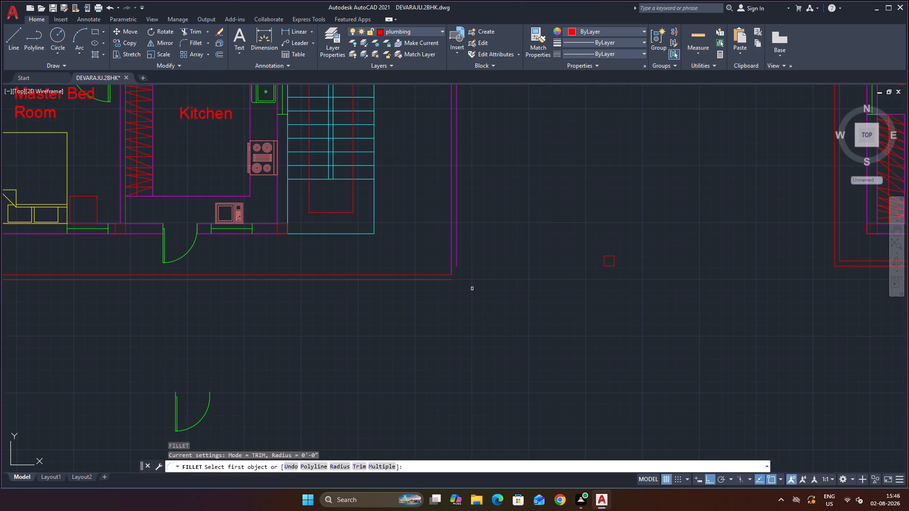
pyautogui.click(449, 281)
pyautogui.click(457, 258)
pyautogui.scroll(-1, 502, 259)
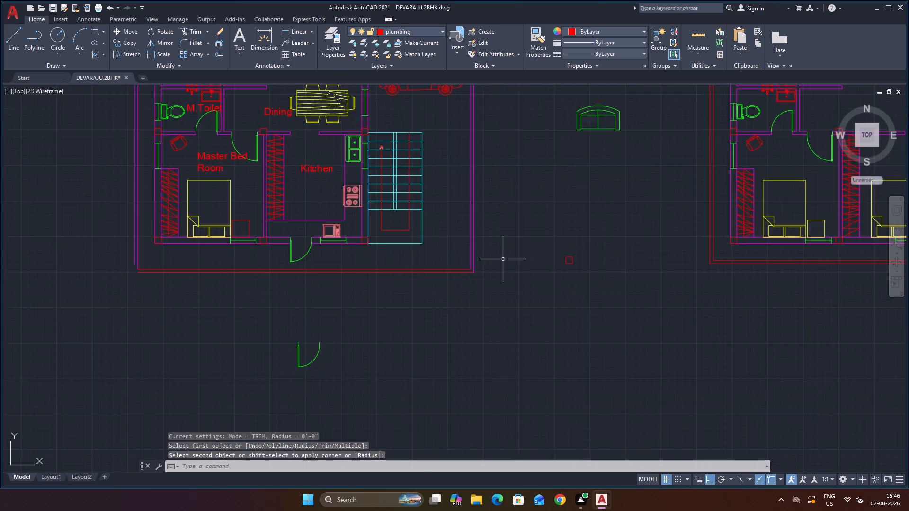
pyautogui.scroll(-1, 503, 259)
pyautogui.scroll(3, 294, 268)
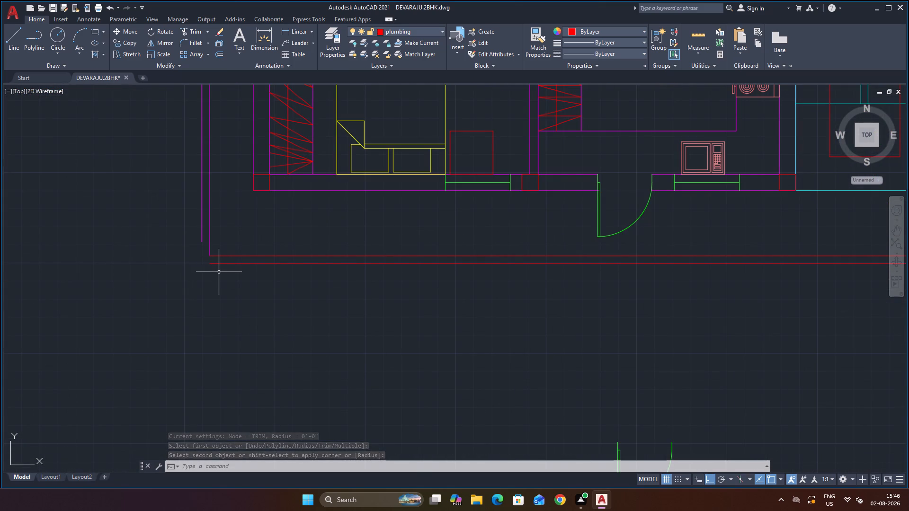
pyautogui.press('space')
pyautogui.click(220, 264)
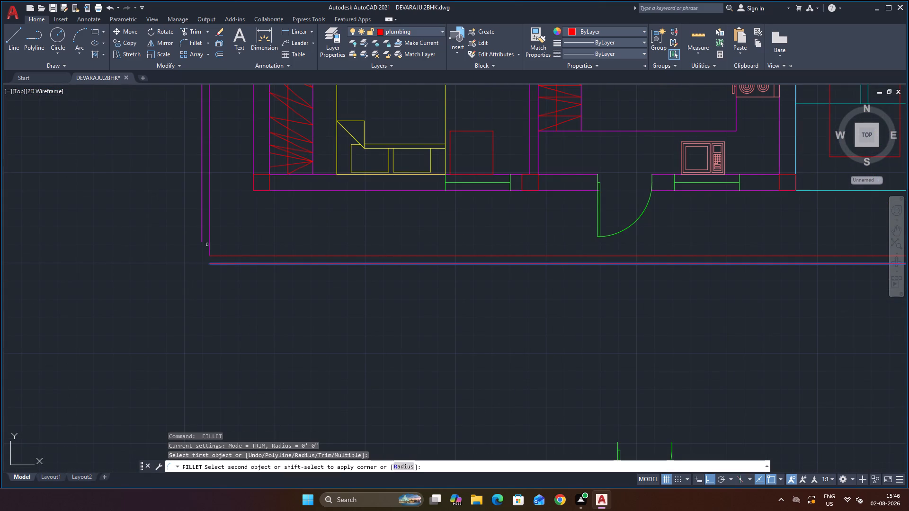
pyautogui.click(201, 236)
pyautogui.scroll(-2, 227, 296)
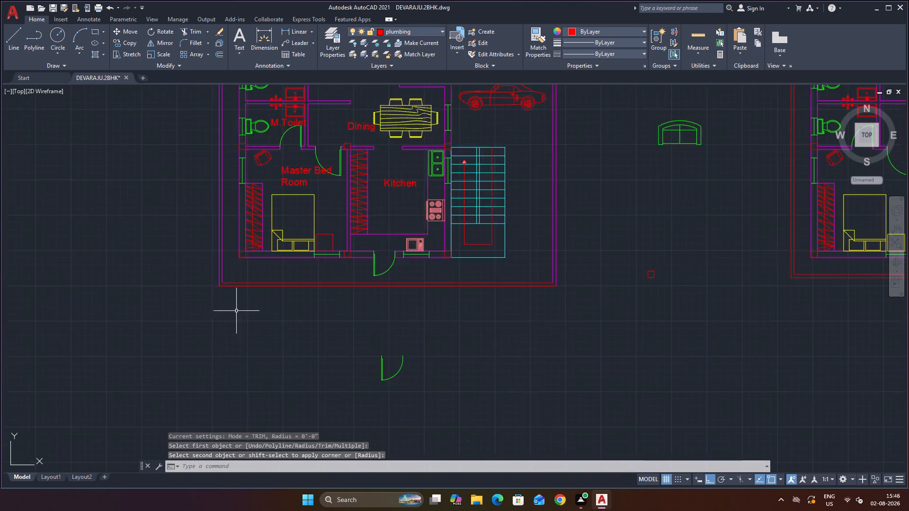
# Save the drawing.
pyautogui.scroll(-1, 236, 311)
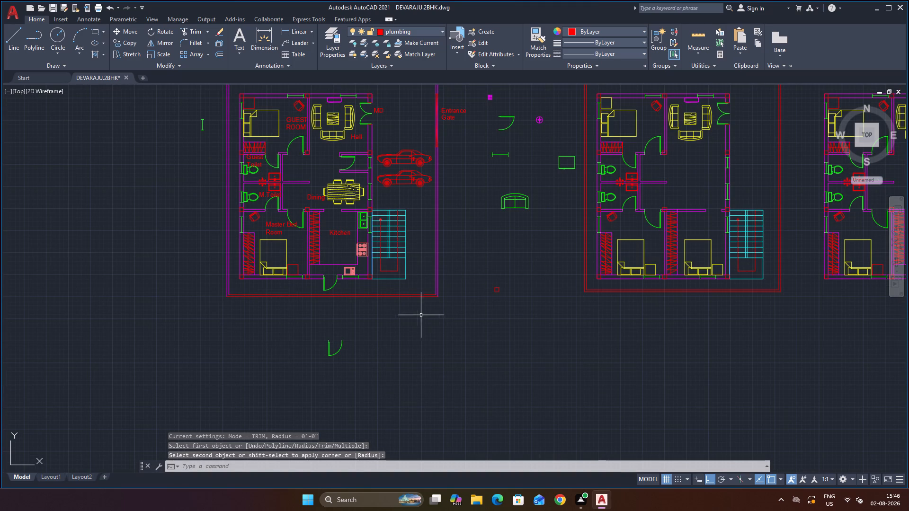
pyautogui.scroll(1, 475, 276)
pyautogui.scroll(-2, 476, 279)
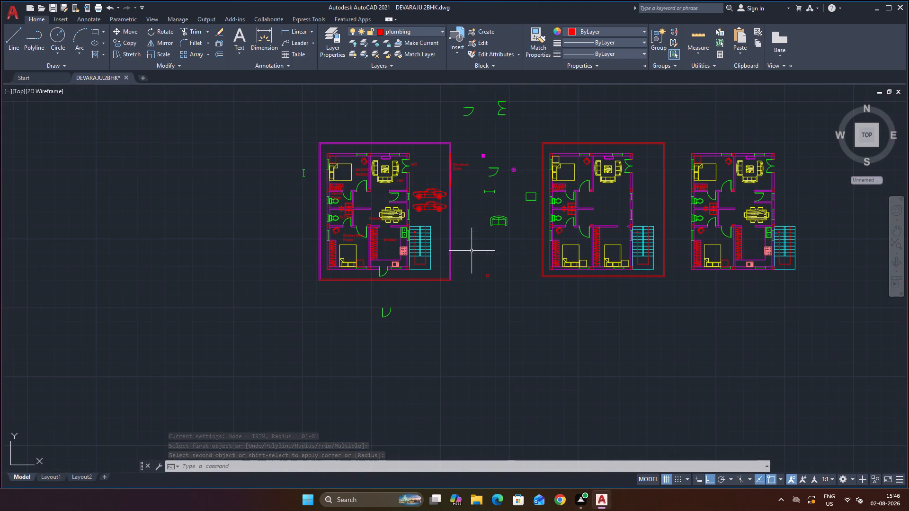
pyautogui.scroll(1, 469, 228)
pyautogui.press('Escape')
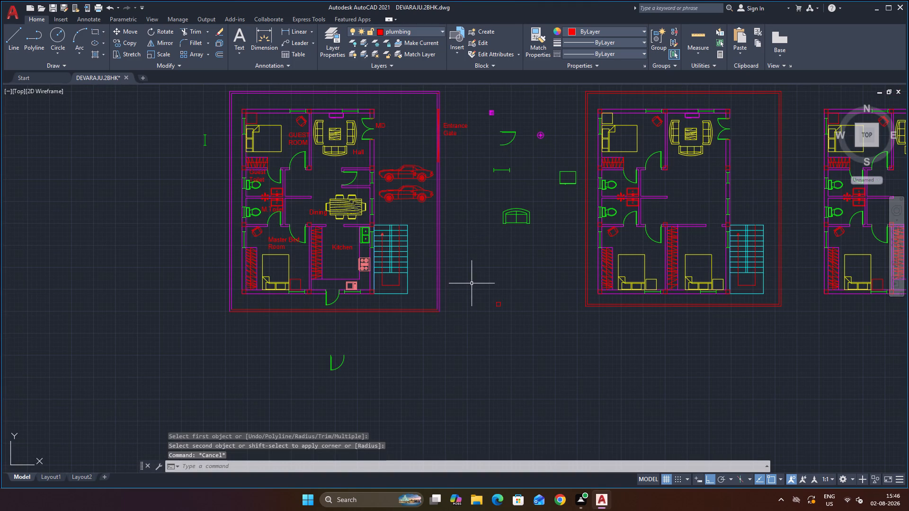
pyautogui.hotkey('ctrl', 's')
pyautogui.hotkey('ctrl', 's')
pyautogui.hotkey('ctrl', 's')
# Extend both lines of the partition wall between master bedroom and kitchen down to the lower compound wall's inner line.
pyautogui.scroll(2, 417, 296)
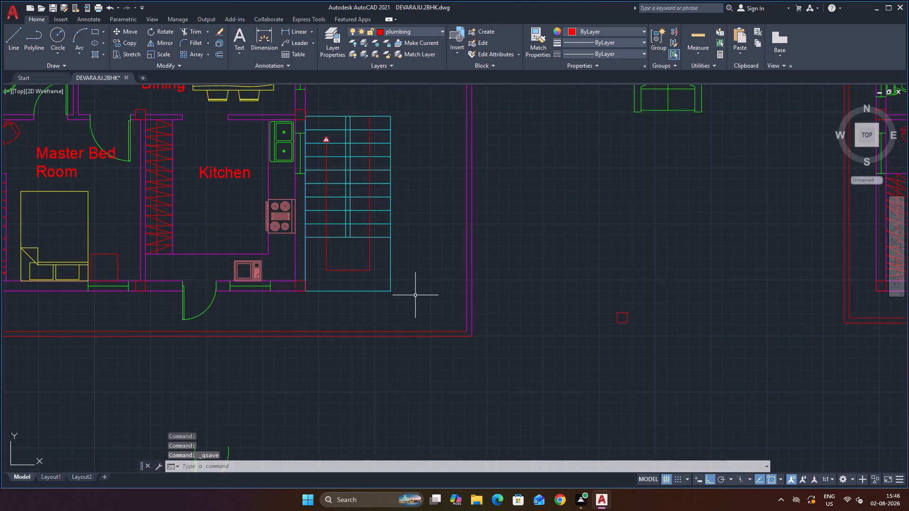
pyautogui.scroll(-1, 418, 294)
pyautogui.scroll(1, 289, 314)
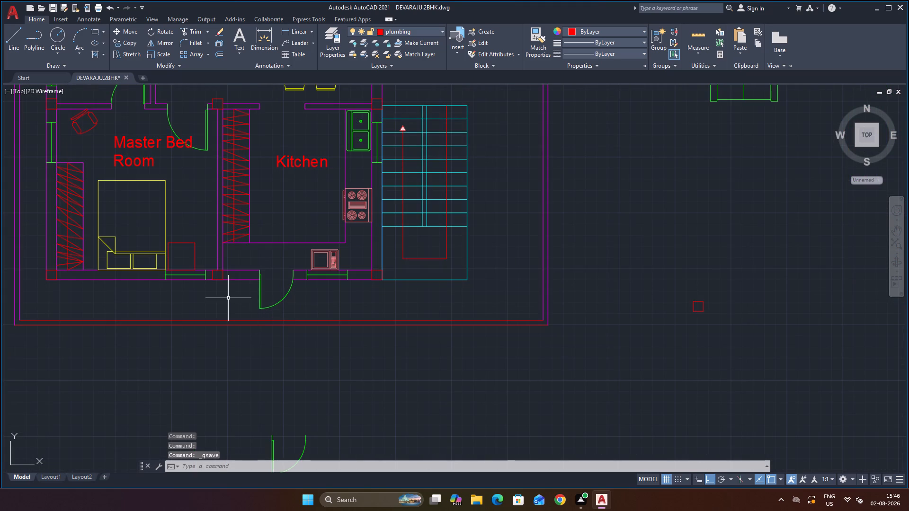
pyautogui.scroll(1, 229, 297)
pyautogui.scroll(-1, 359, 308)
pyautogui.scroll(1, 290, 317)
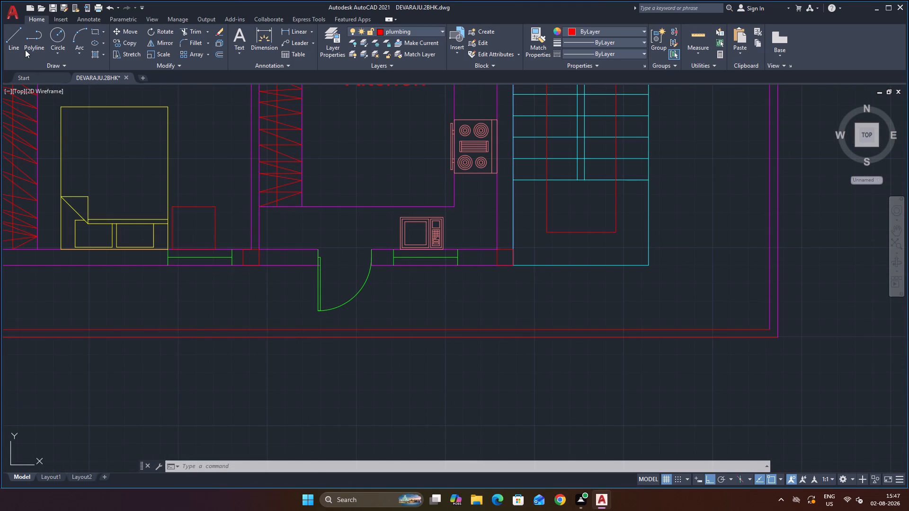
pyautogui.click(9, 45)
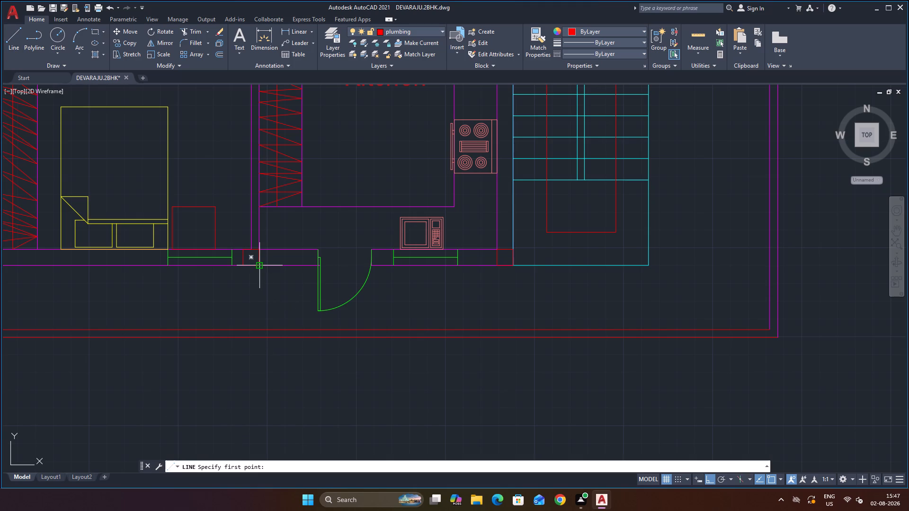
pyautogui.press('Escape')
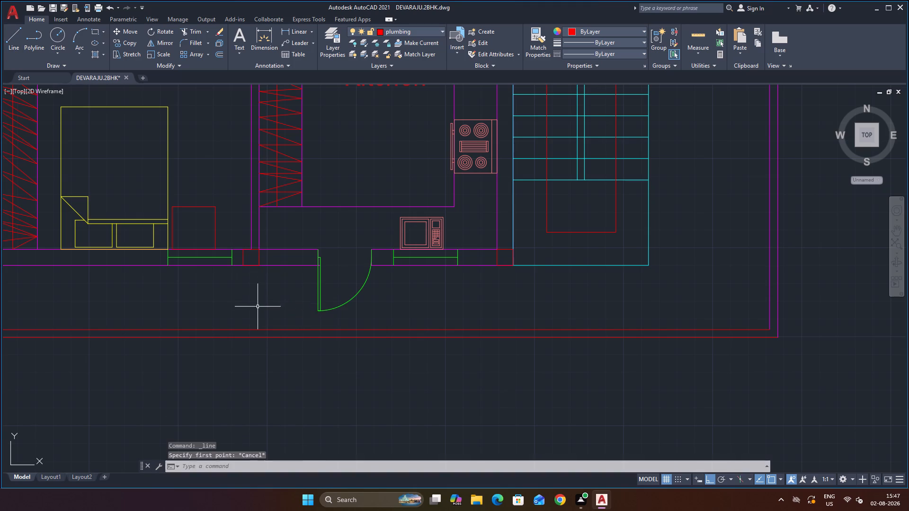
pyautogui.write('ex')
pyautogui.press('Return')
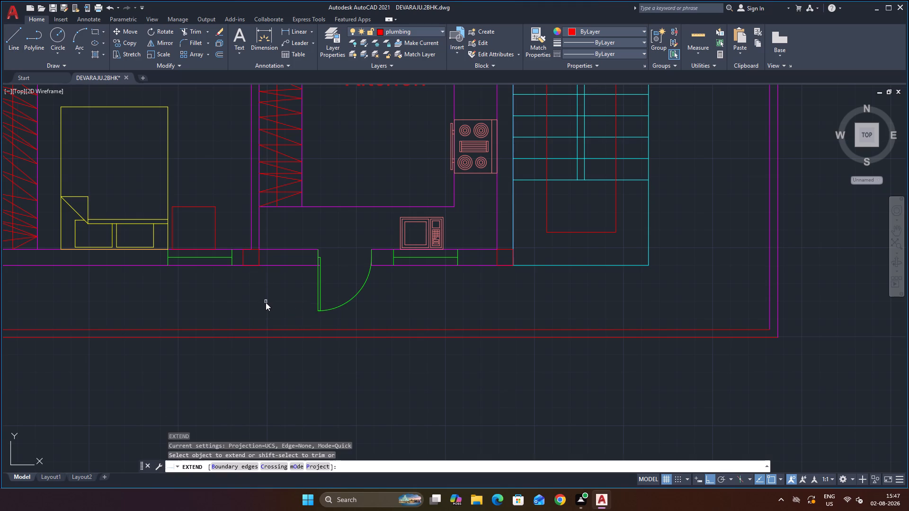
pyautogui.click(251, 237)
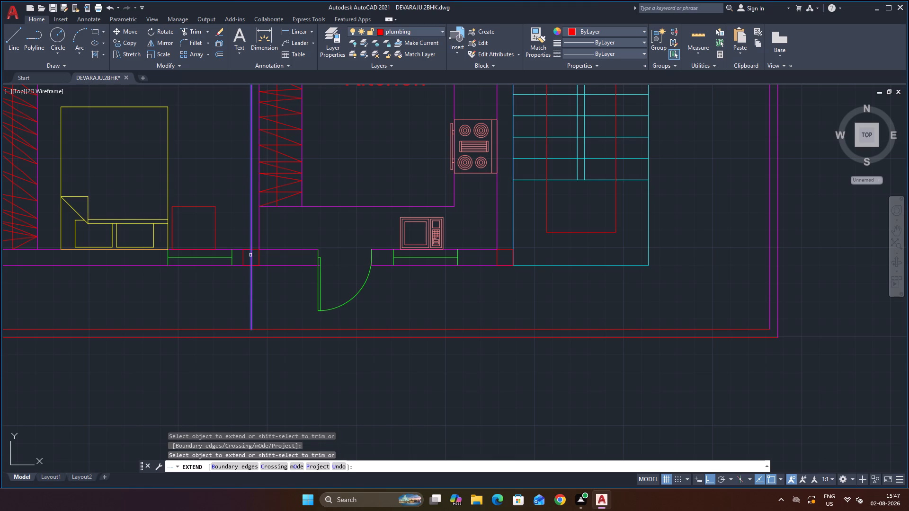
pyautogui.click(250, 255)
pyautogui.click(259, 240)
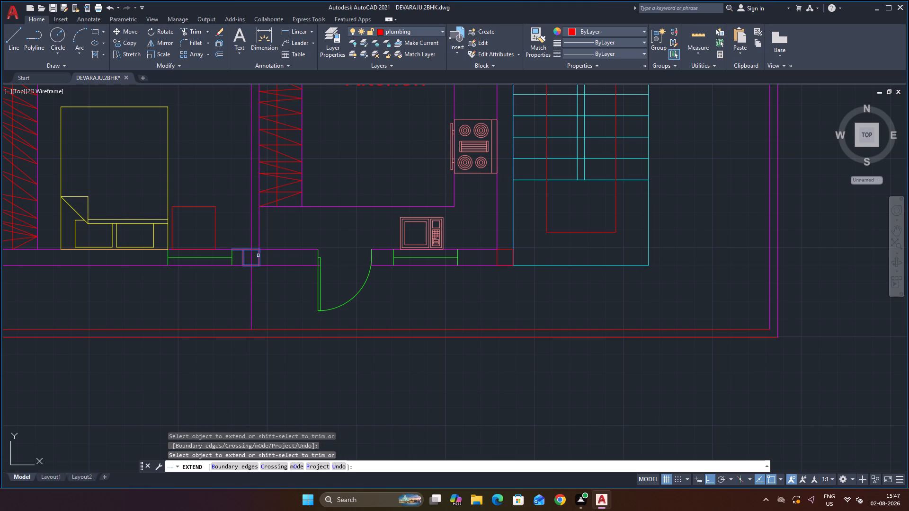
pyautogui.click(260, 243)
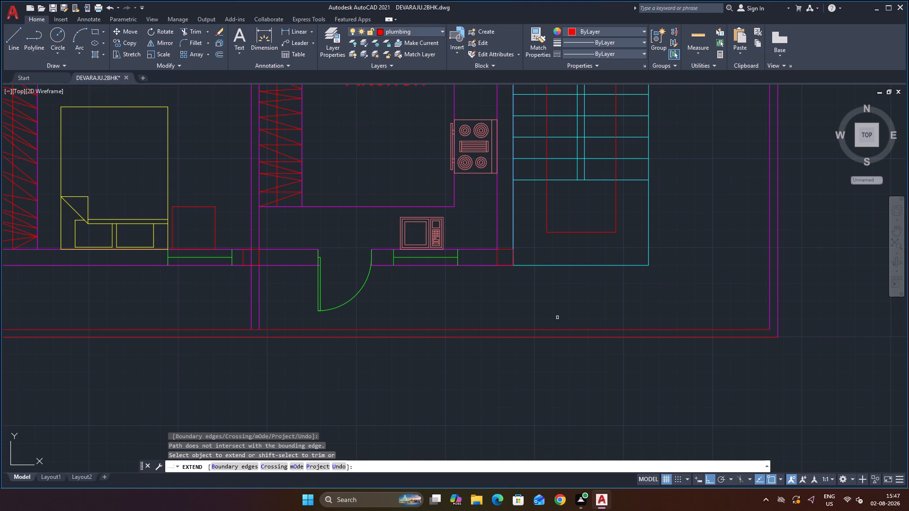
# Examine the labelled plan's lower setback, partition extension and staircase side alongside the neighbouring plans.
pyautogui.scroll(-1, 541, 301)
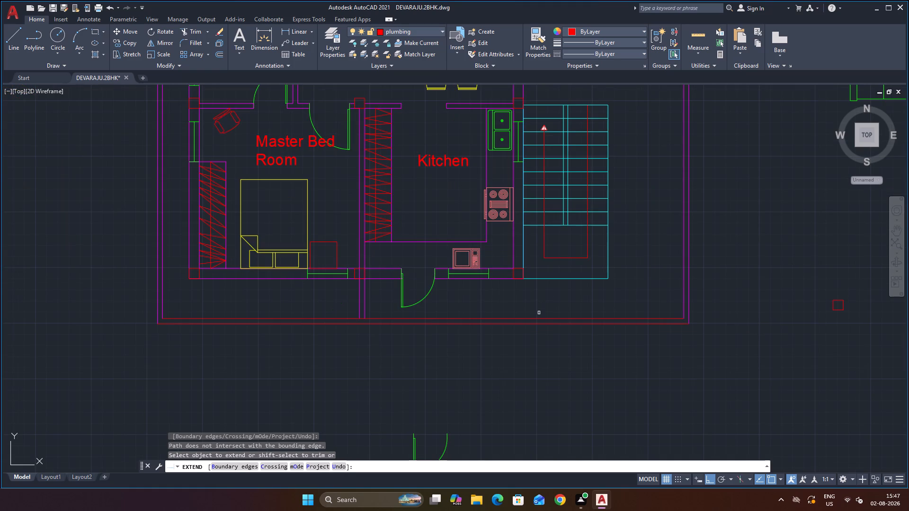
pyautogui.scroll(-1, 539, 313)
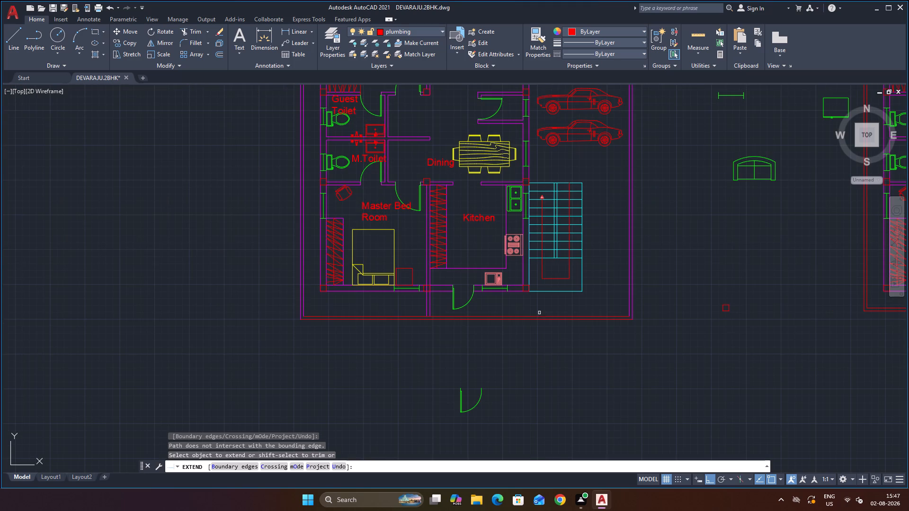
pyautogui.scroll(-1, 540, 315)
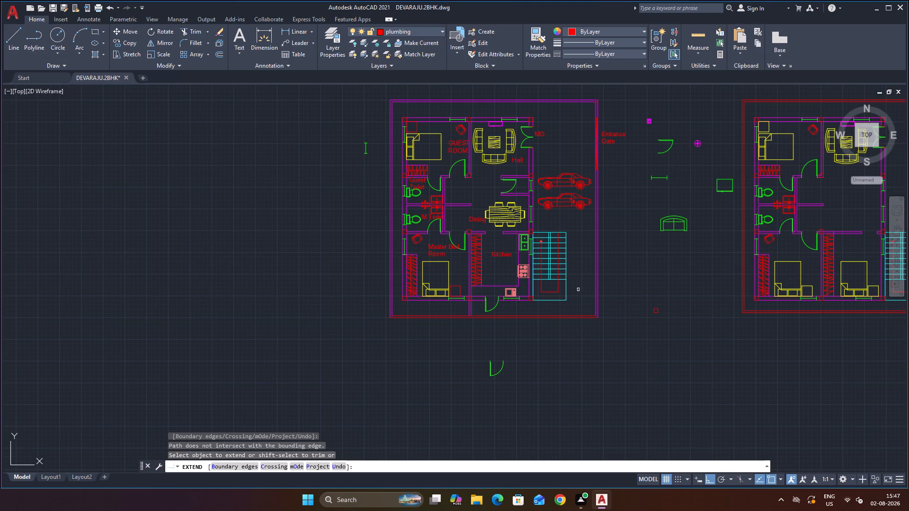
pyautogui.scroll(1, 583, 259)
pyautogui.scroll(-2, 582, 262)
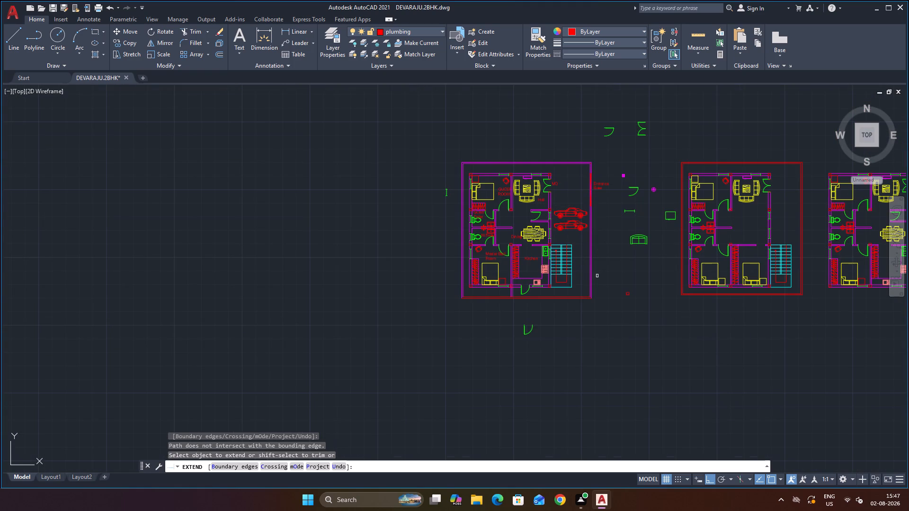
pyautogui.scroll(1, 609, 255)
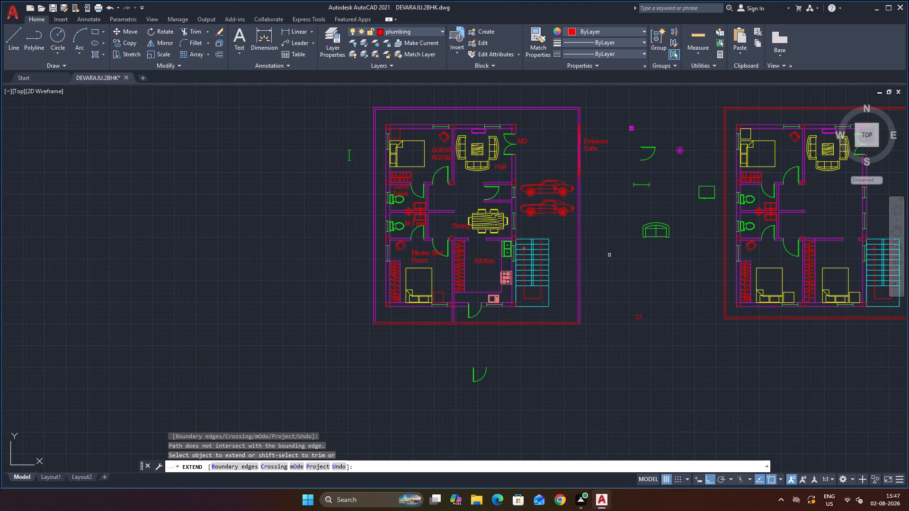
pyautogui.scroll(2, 600, 181)
pyautogui.scroll(-2, 492, 142)
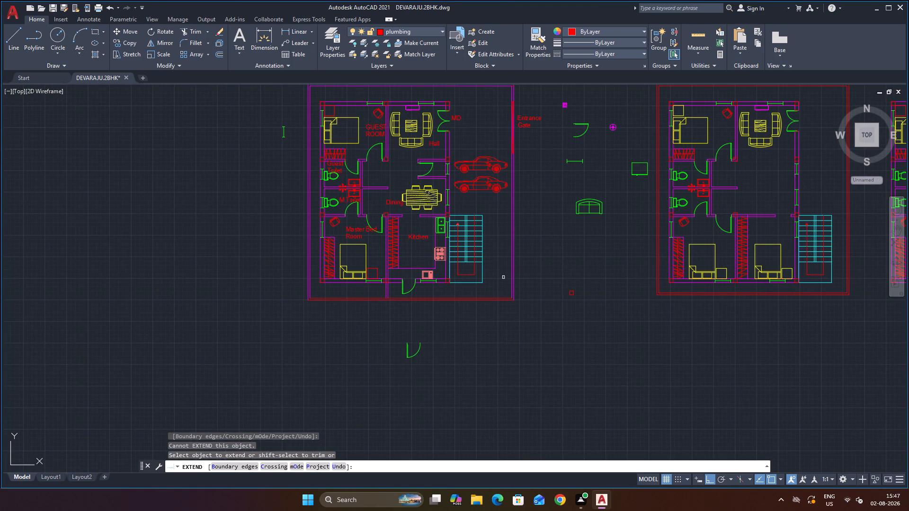
pyautogui.scroll(1, 505, 257)
pyautogui.scroll(-1, 481, 229)
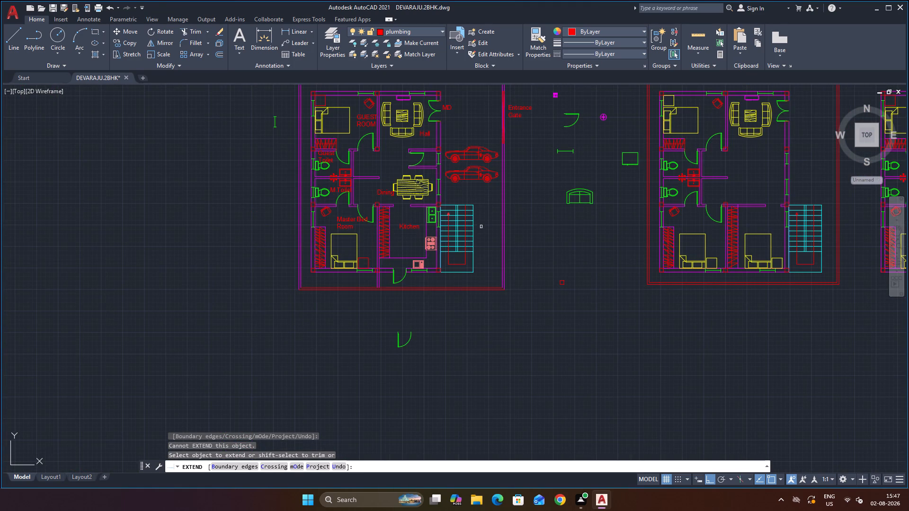
pyautogui.scroll(-1, 490, 191)
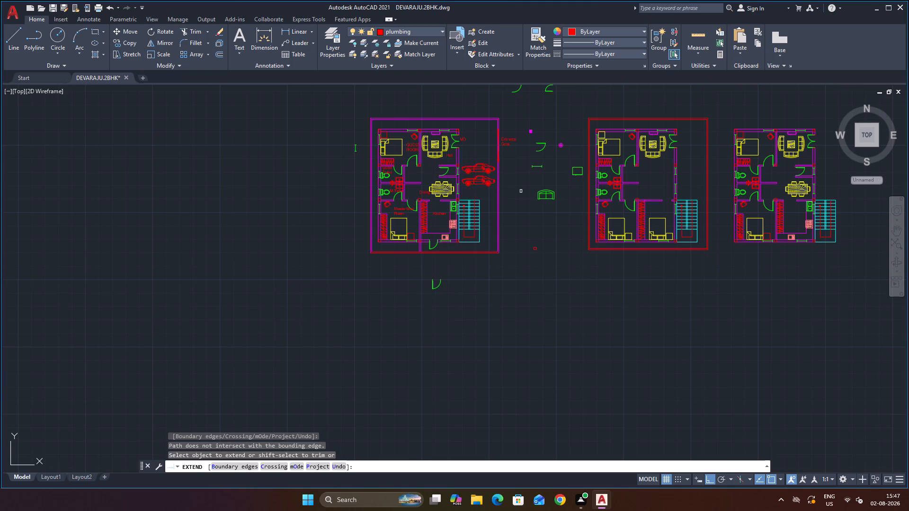
pyautogui.scroll(1, 526, 167)
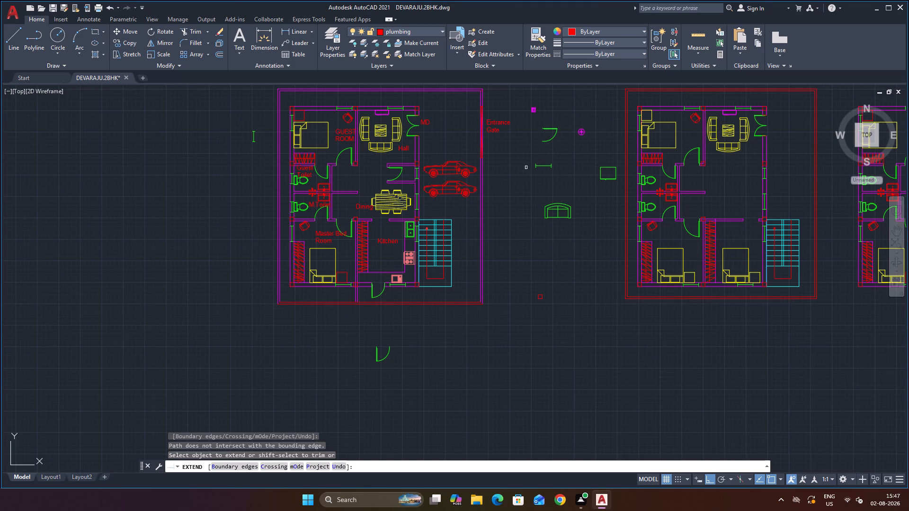
pyautogui.scroll(-1, 527, 168)
pyautogui.scroll(2, 486, 261)
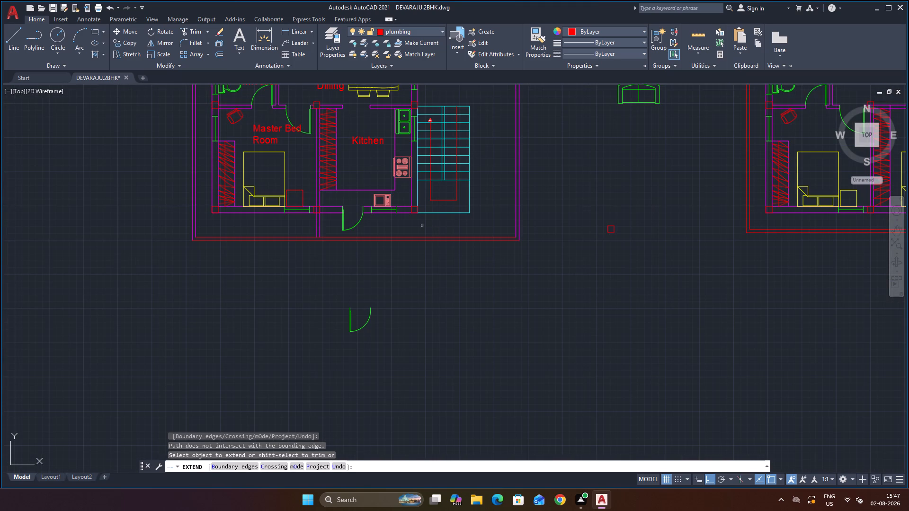
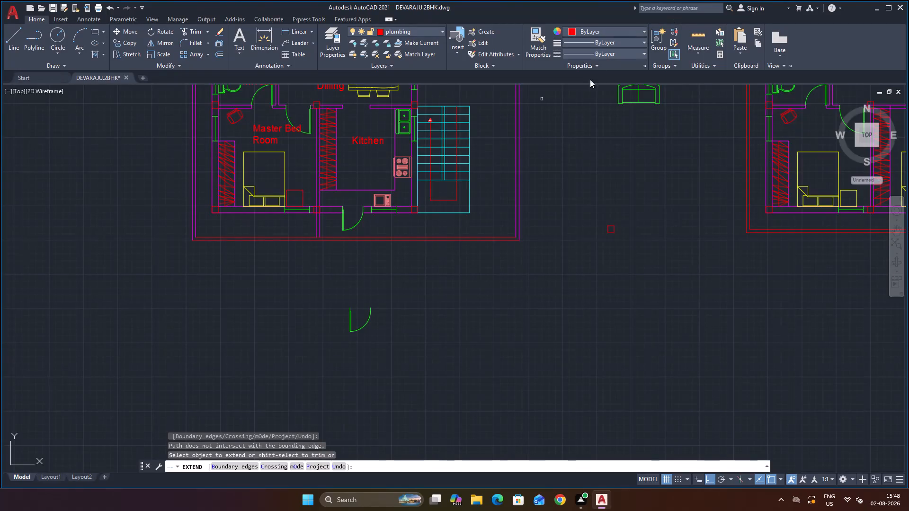
# Extend the inner line of the kitchen's east wall southward to the boundary wall's inner line.
pyautogui.scroll(-2, 503, 215)
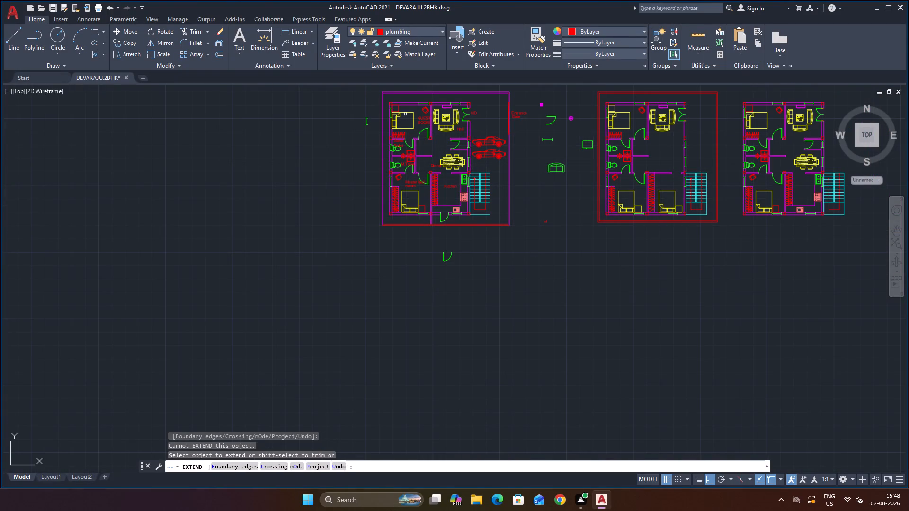
pyautogui.scroll(2, 496, 226)
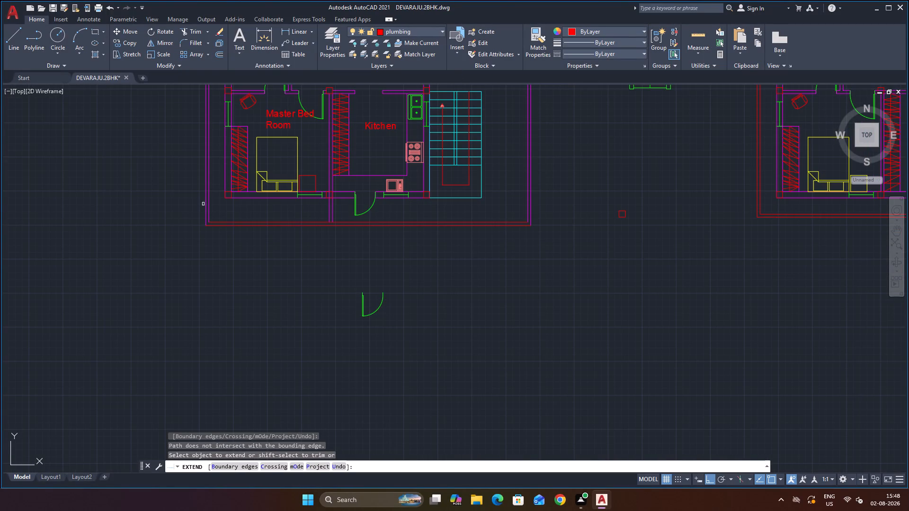
pyautogui.scroll(1, 447, 219)
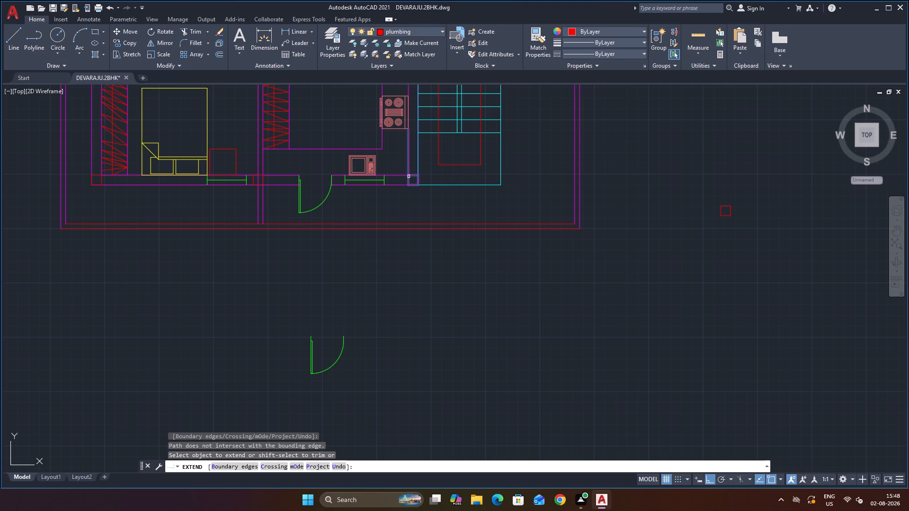
pyautogui.scroll(-2, 402, 203)
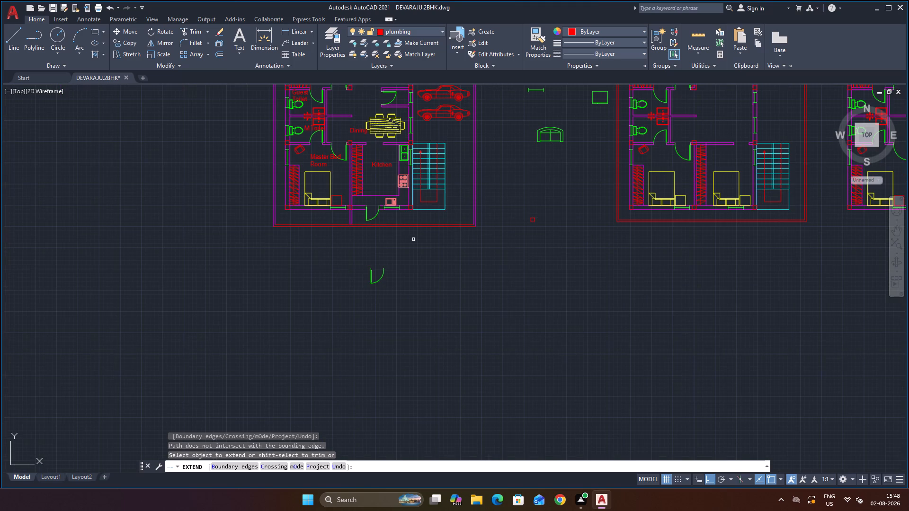
pyautogui.scroll(2, 413, 198)
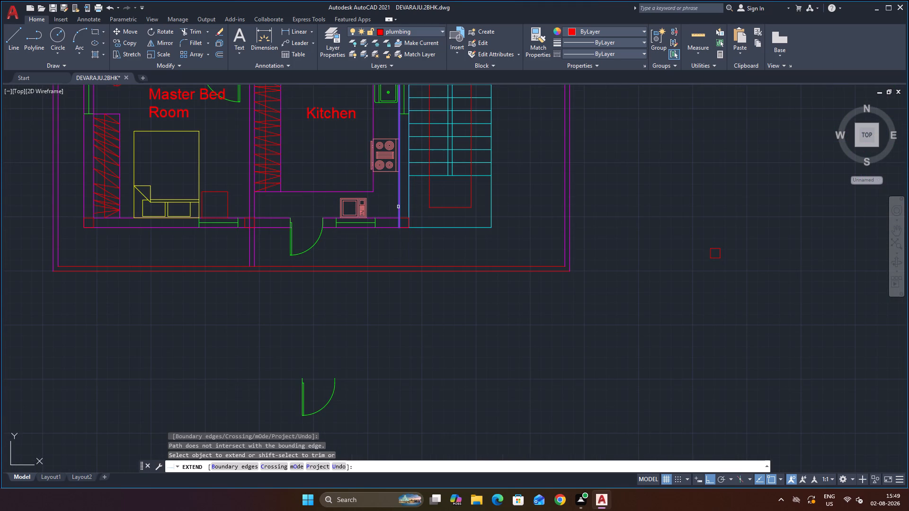
pyautogui.scroll(3, 399, 223)
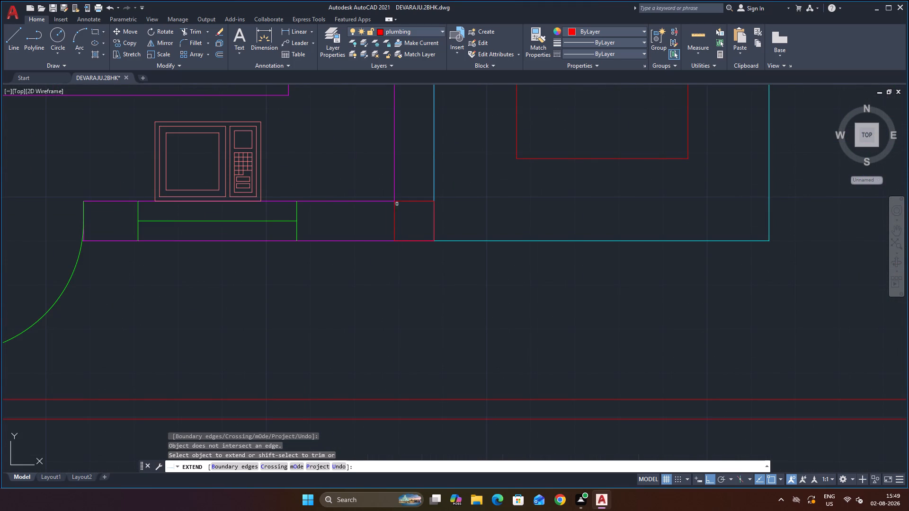
pyautogui.click(395, 180)
pyautogui.click(395, 185)
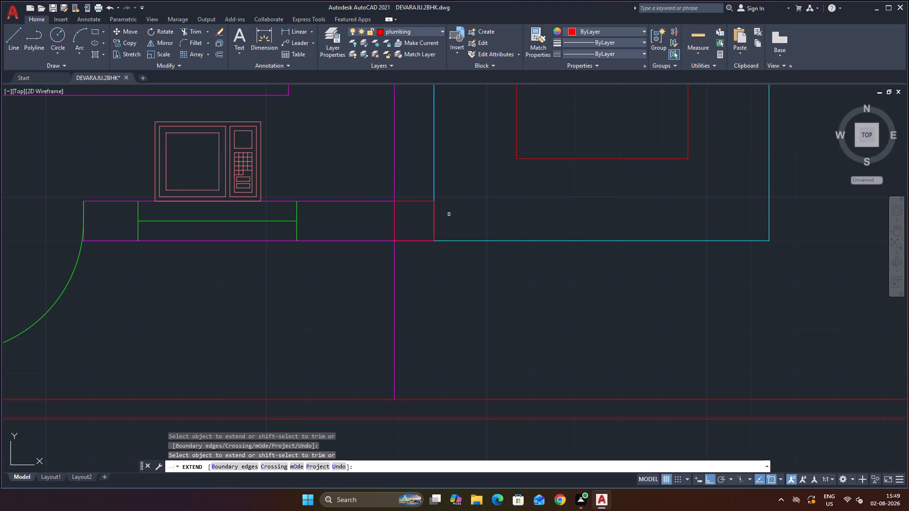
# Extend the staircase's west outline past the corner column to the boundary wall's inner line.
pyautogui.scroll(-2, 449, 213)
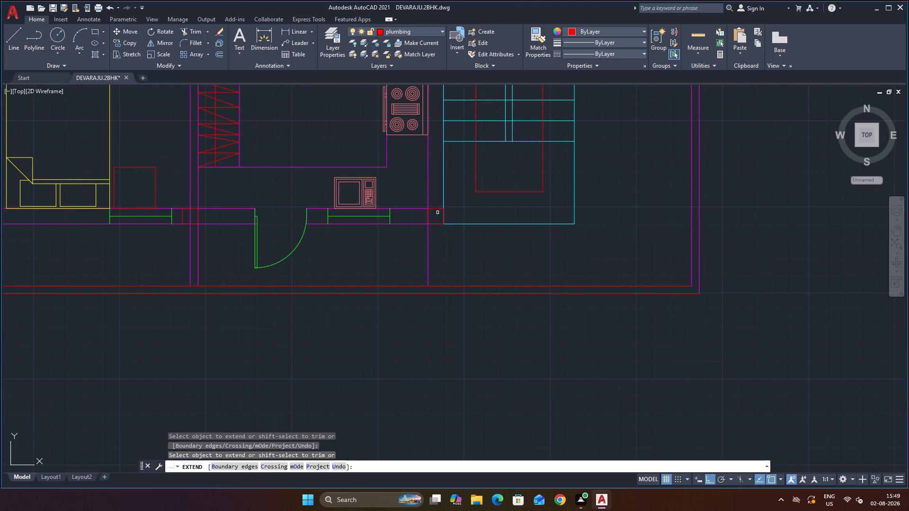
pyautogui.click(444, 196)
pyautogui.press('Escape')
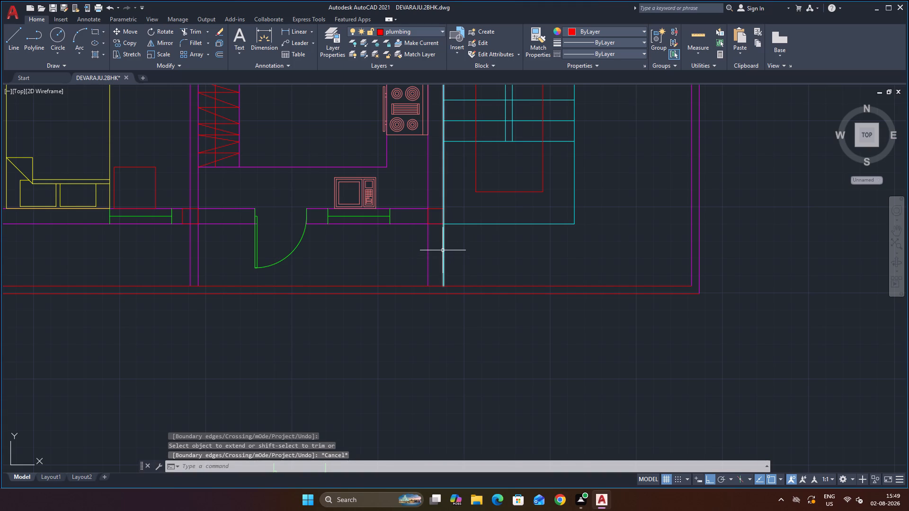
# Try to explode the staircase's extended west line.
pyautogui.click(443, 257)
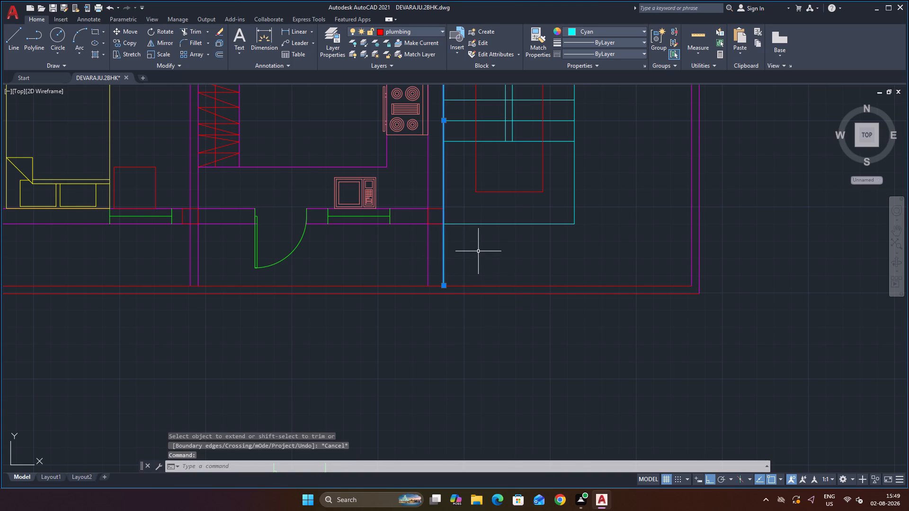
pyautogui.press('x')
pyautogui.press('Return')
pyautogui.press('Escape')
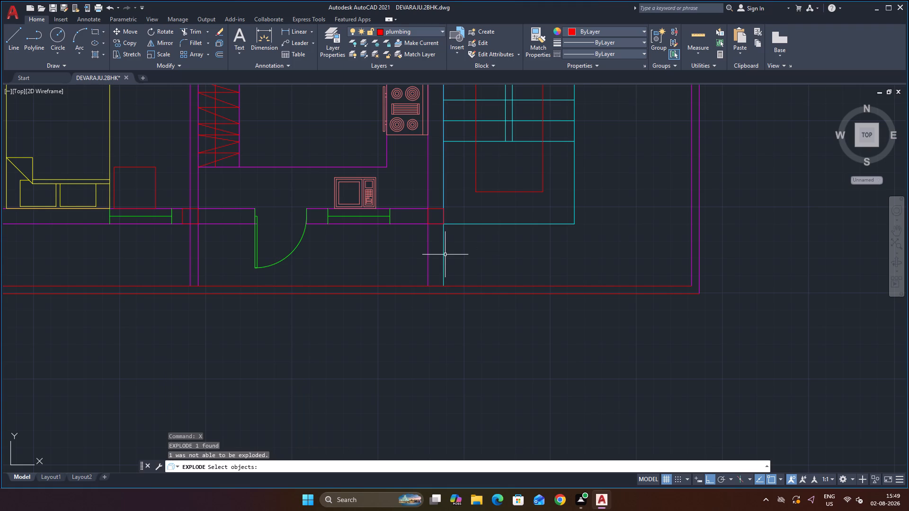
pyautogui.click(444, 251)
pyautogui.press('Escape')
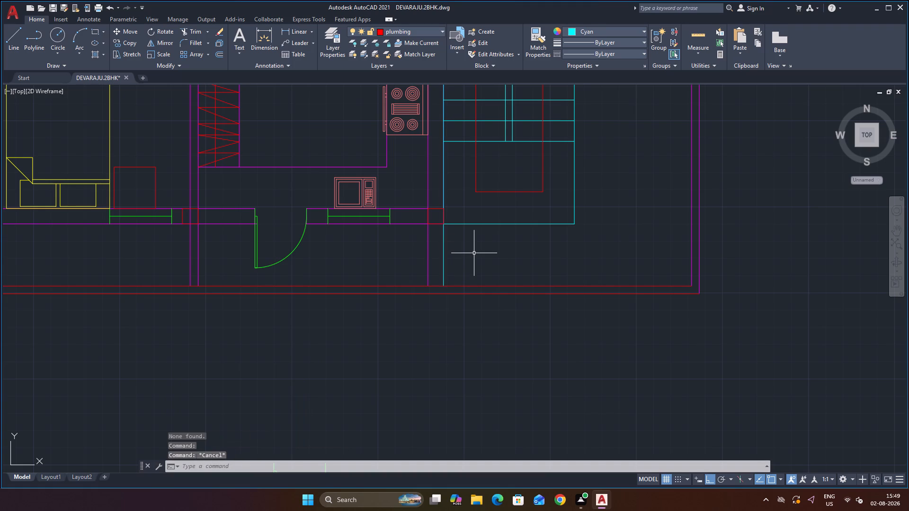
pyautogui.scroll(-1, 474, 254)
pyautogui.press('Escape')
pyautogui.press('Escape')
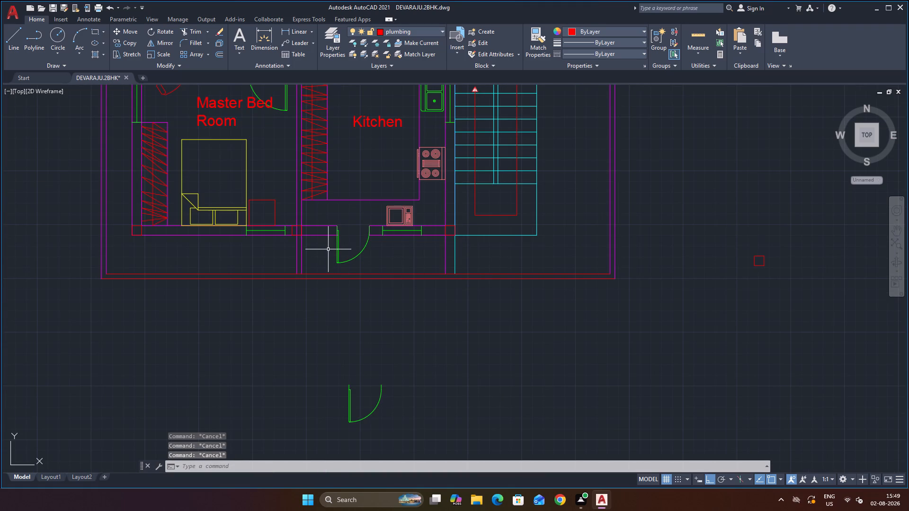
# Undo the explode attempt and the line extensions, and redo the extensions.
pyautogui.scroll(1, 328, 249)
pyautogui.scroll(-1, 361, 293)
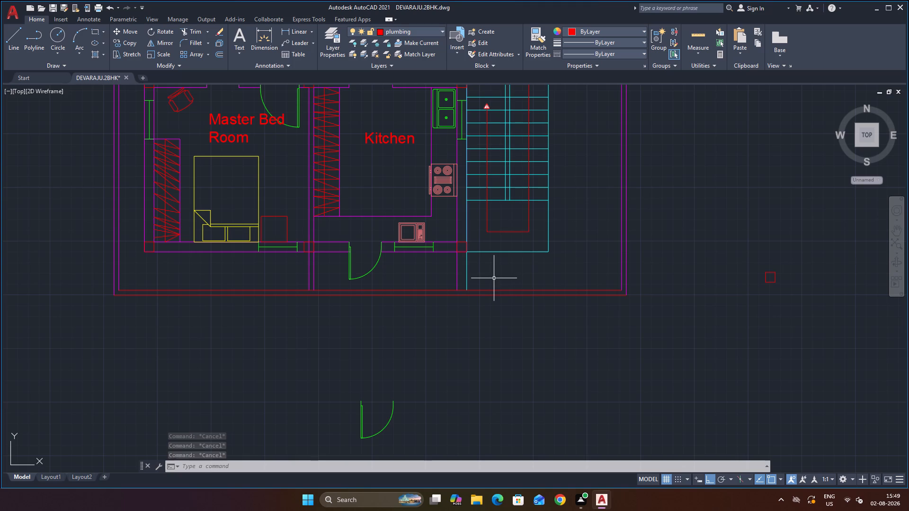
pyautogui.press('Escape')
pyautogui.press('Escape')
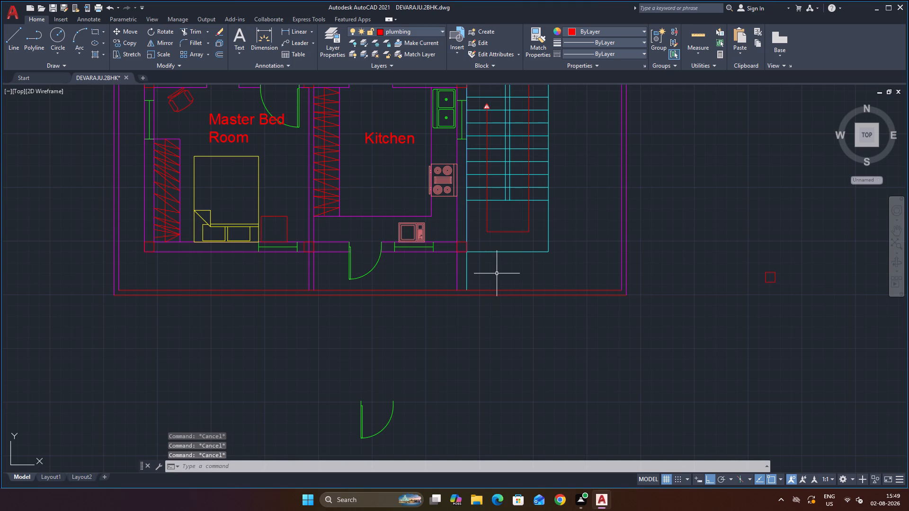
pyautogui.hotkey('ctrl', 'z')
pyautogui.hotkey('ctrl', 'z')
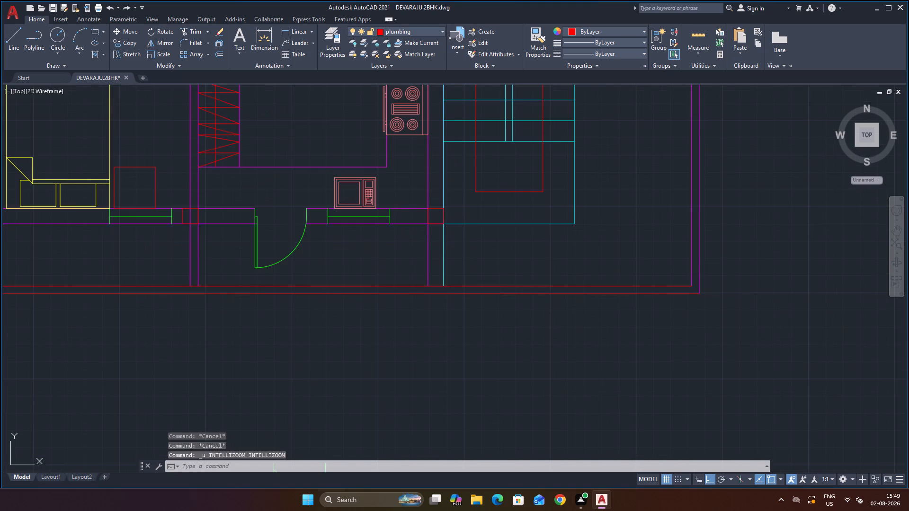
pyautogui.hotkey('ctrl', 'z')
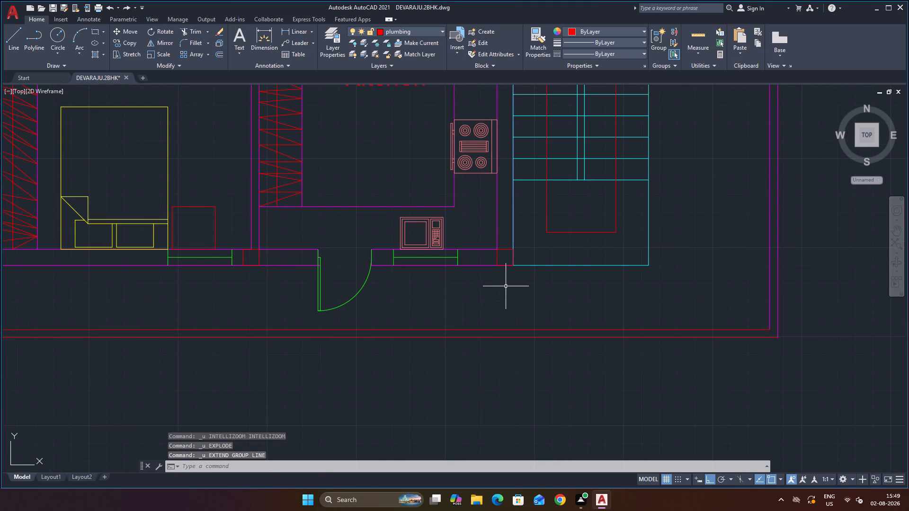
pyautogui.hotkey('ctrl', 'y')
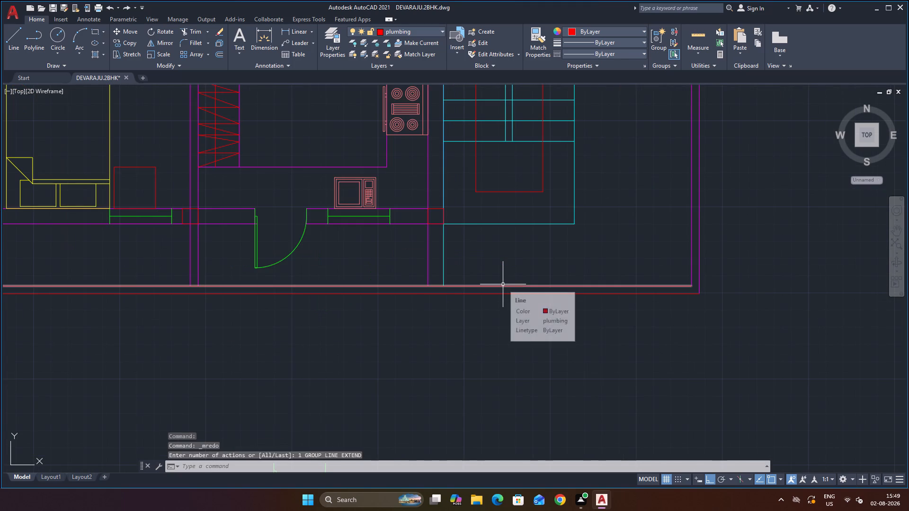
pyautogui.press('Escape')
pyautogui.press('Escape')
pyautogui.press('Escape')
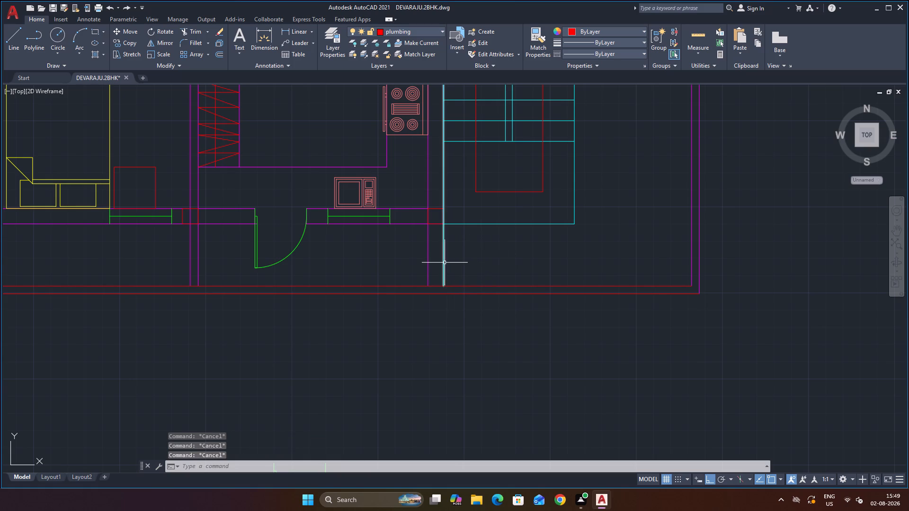
# Trim off the part of the staircase's west line running from the corner column to the boundary wall.
pyautogui.press('Escape')
pyautogui.press('Escape')
pyautogui.write('tr')
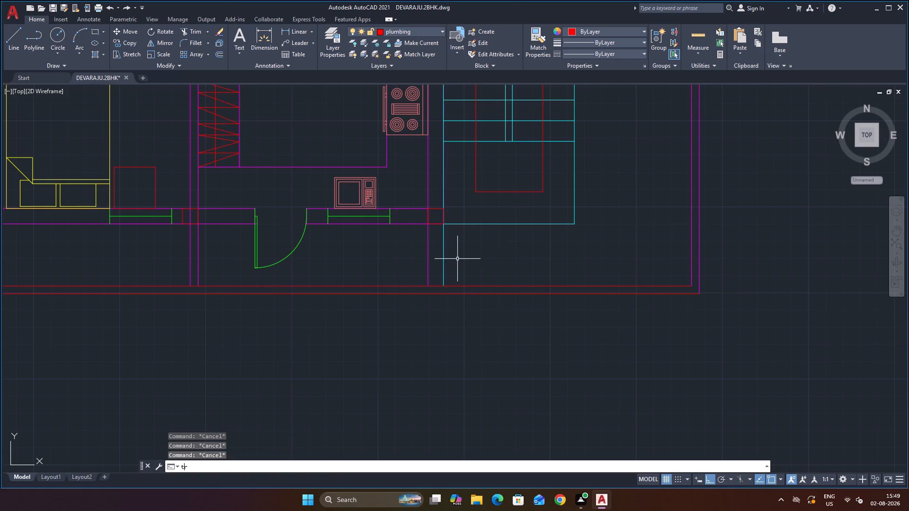
pyautogui.press('Return')
pyautogui.click(445, 255)
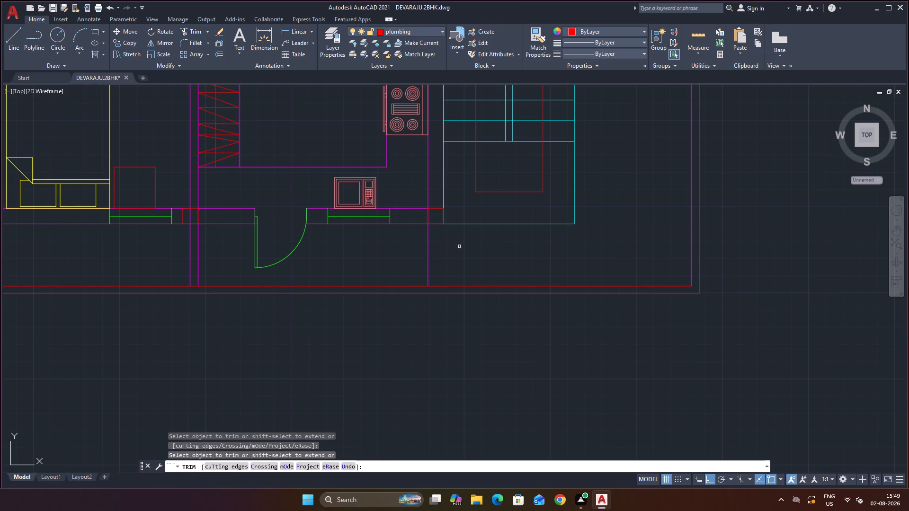
pyautogui.scroll(1, 460, 202)
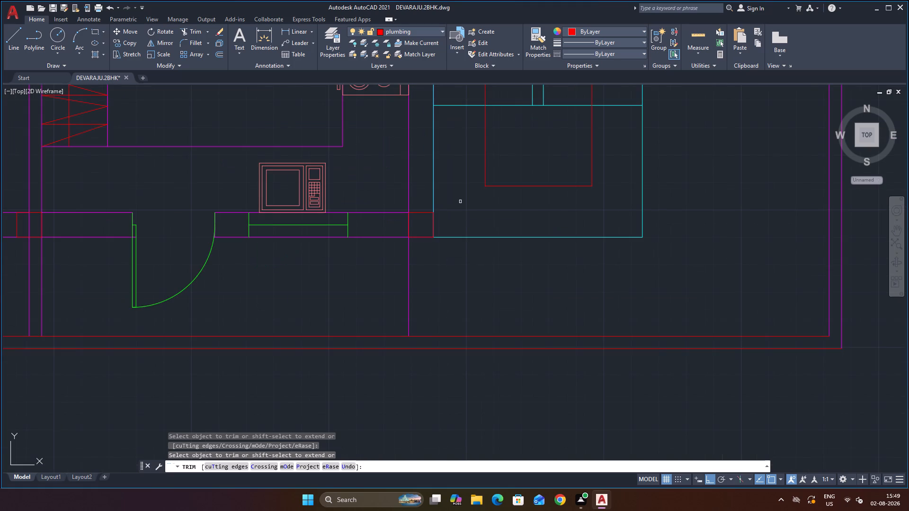
pyautogui.scroll(1, 460, 202)
pyautogui.press('Escape')
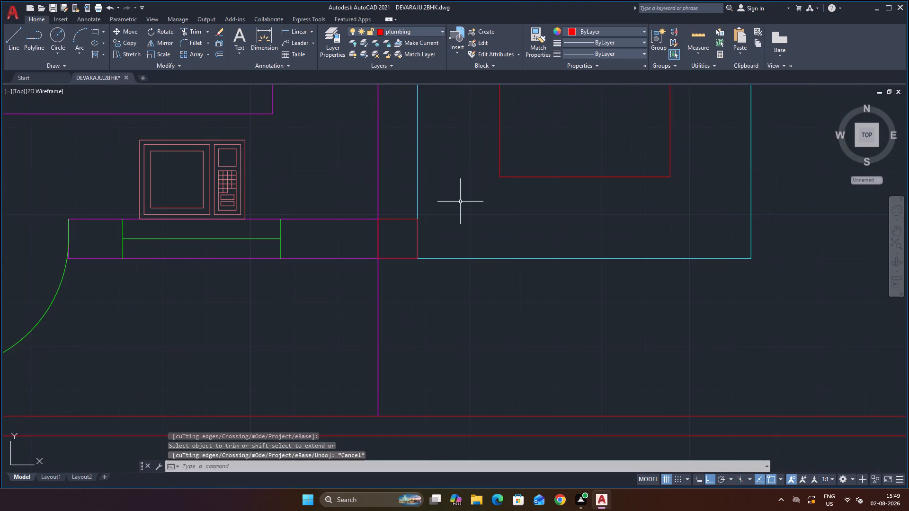
# Fillet the staircase's south and west outline lines with radius 0 to close their corner at the column.
pyautogui.press('f')
pyautogui.press('Return')
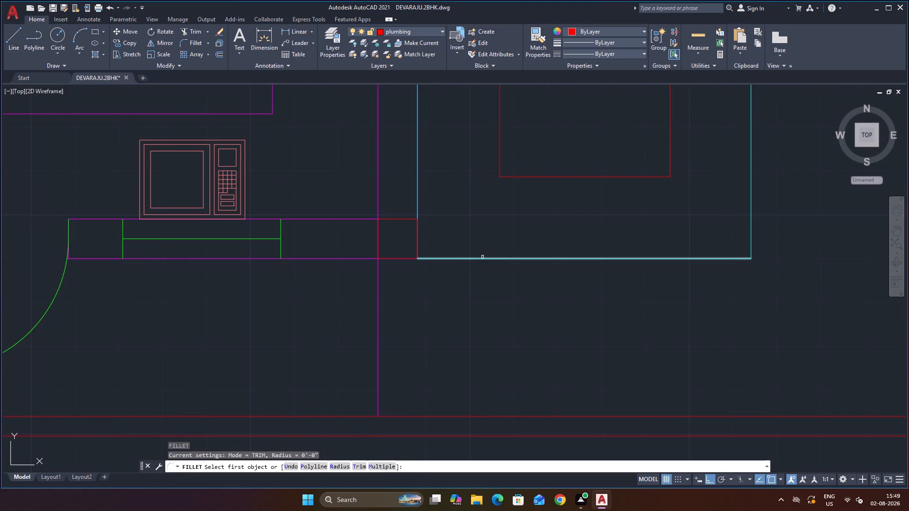
pyautogui.click(482, 257)
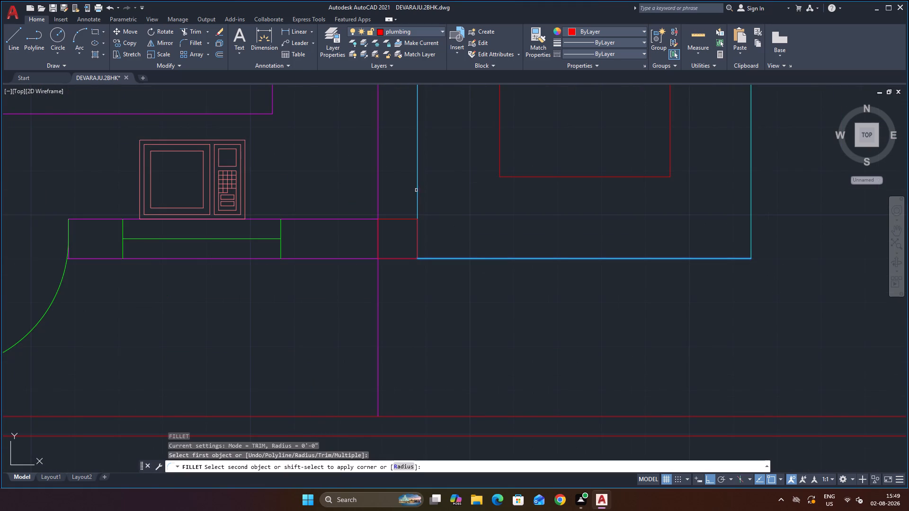
pyautogui.click(417, 188)
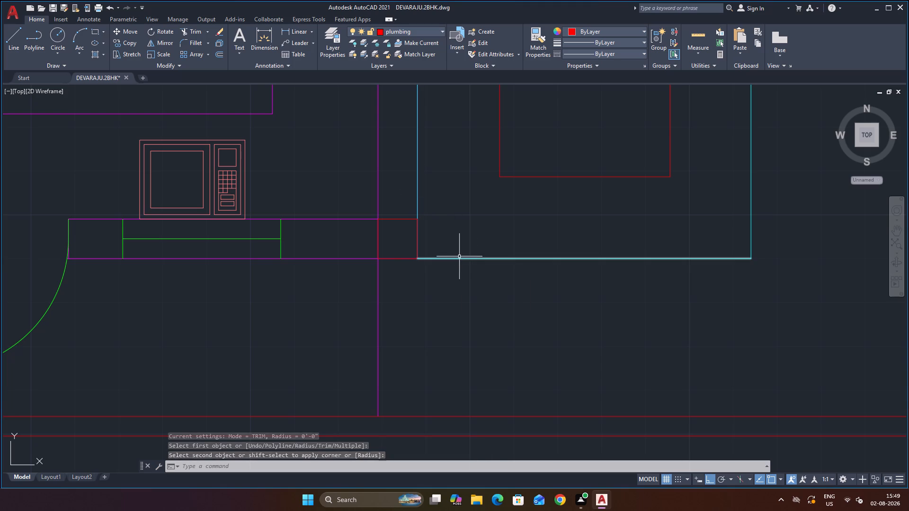
pyautogui.press('space')
pyautogui.click(464, 258)
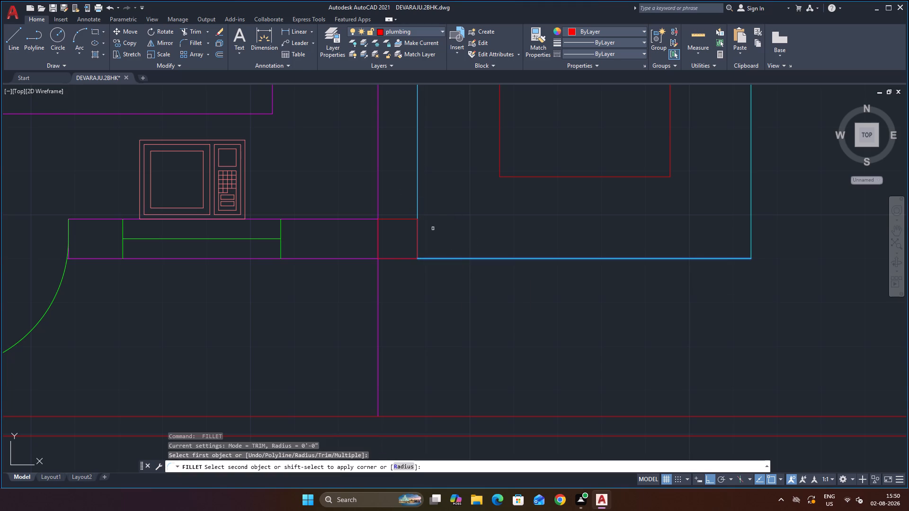
pyautogui.click(417, 201)
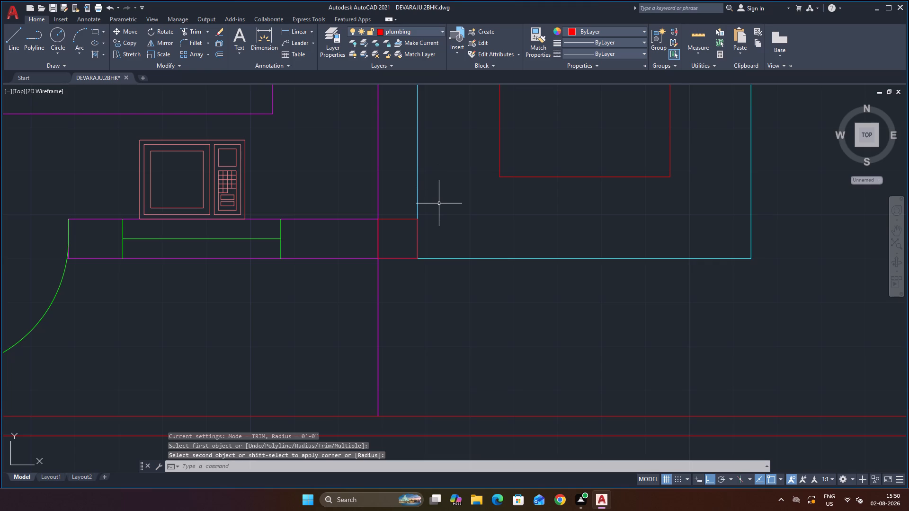
pyautogui.press('Escape')
pyautogui.scroll(-3, 442, 208)
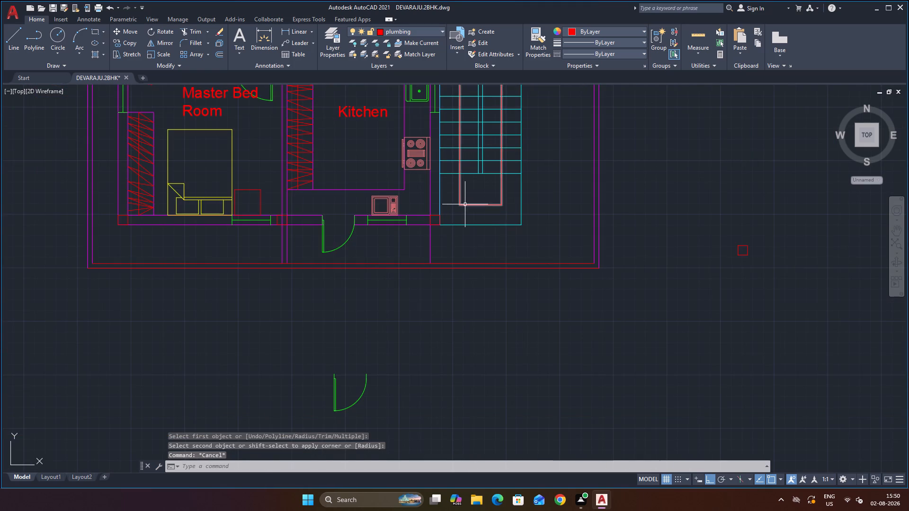
pyautogui.scroll(2, 464, 204)
pyautogui.press('Escape')
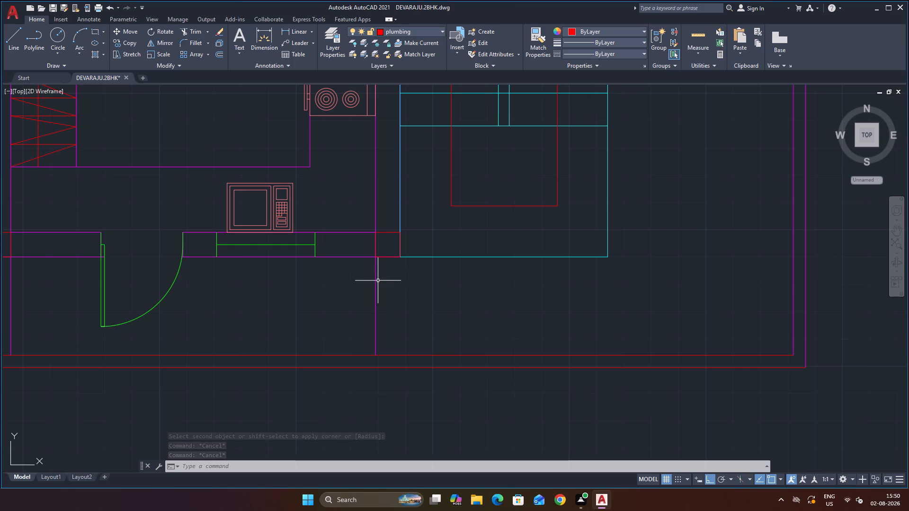
# Draw a vertical line from the southeast corner of the column beside the staircase down to the boundary wall's inner line.
pyautogui.scroll(-2, 397, 291)
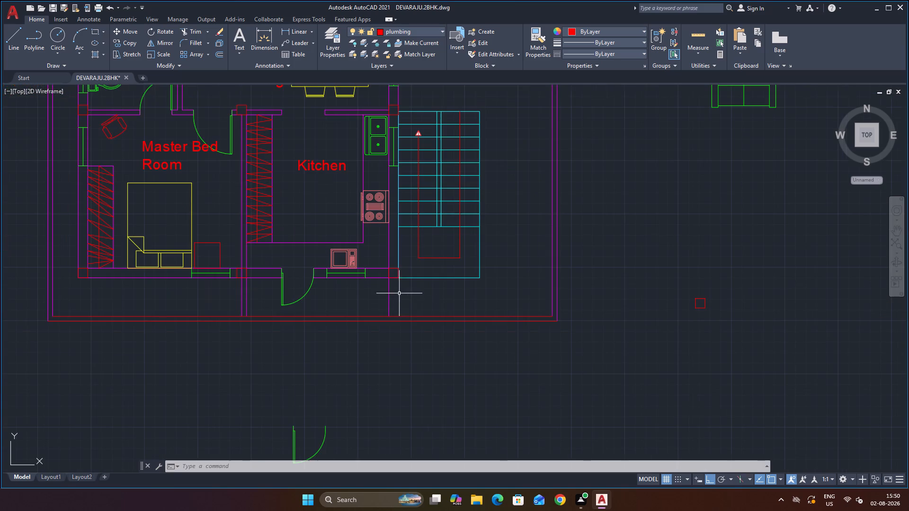
pyautogui.press('Escape')
pyautogui.press('Escape')
pyautogui.press('Escape')
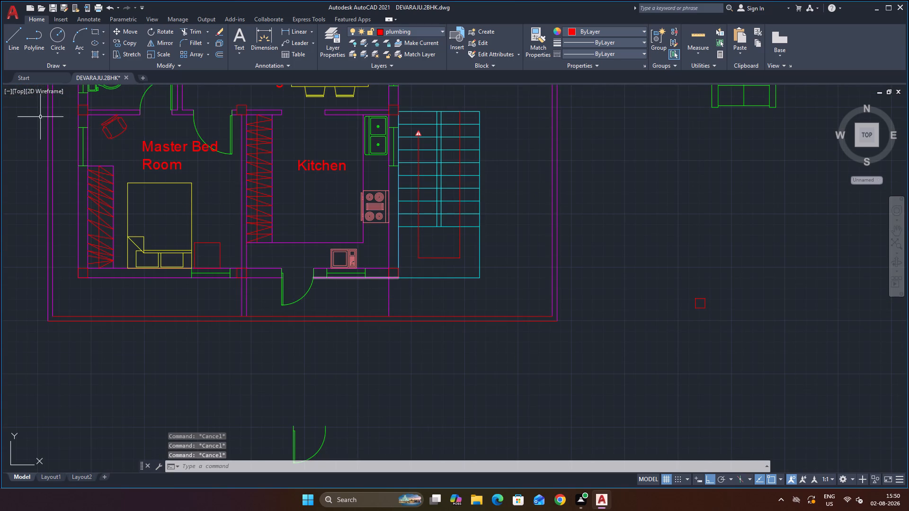
pyautogui.click(11, 48)
pyautogui.scroll(1, 387, 225)
pyautogui.scroll(2, 418, 337)
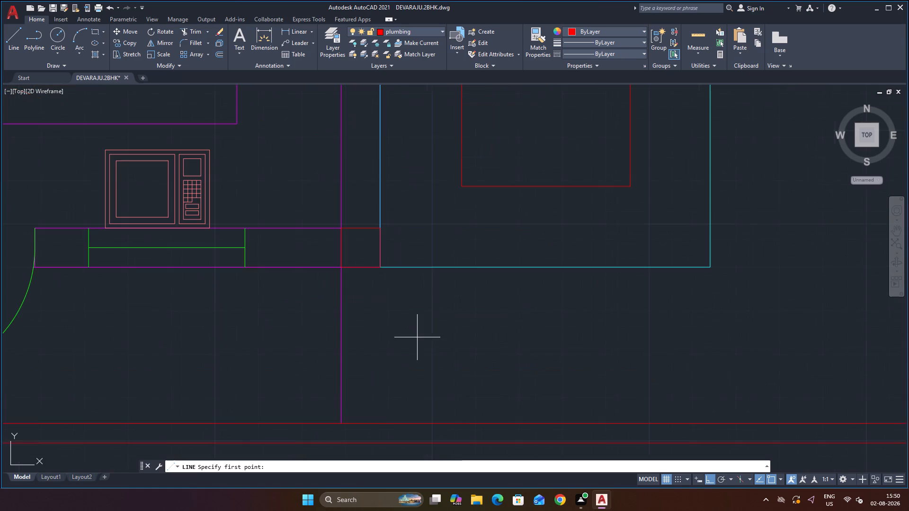
pyautogui.click(380, 267)
pyautogui.scroll(-3, 384, 356)
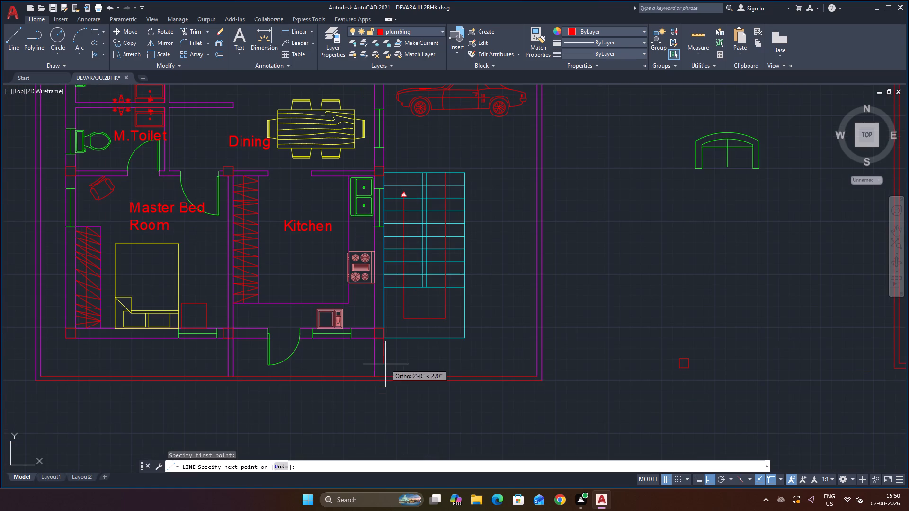
pyautogui.click(381, 377)
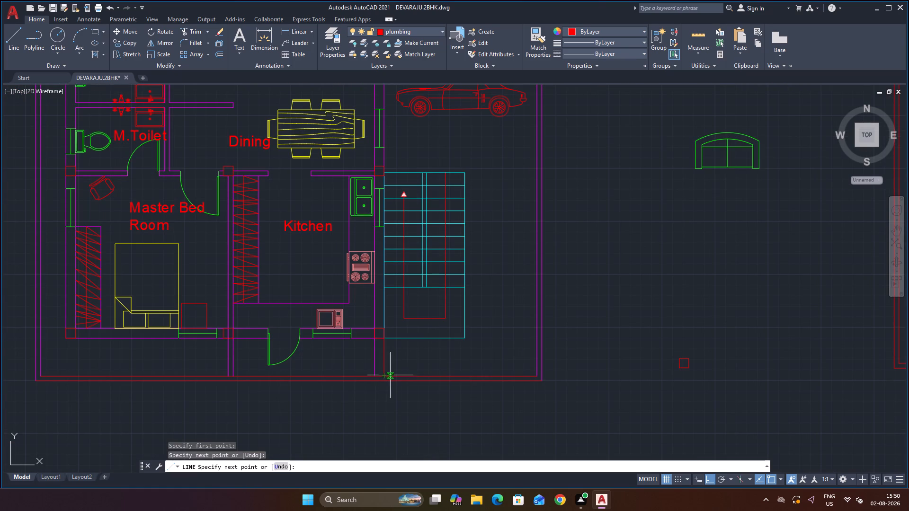
pyautogui.scroll(3, 384, 379)
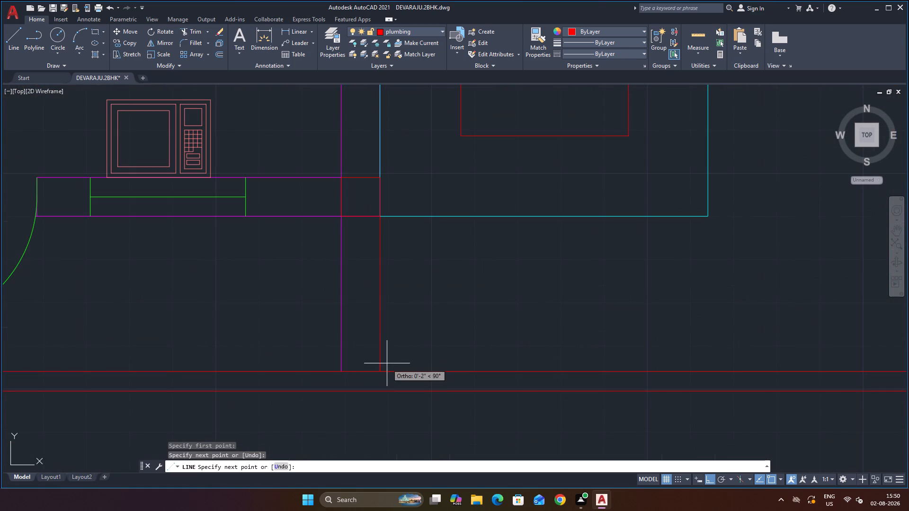
pyautogui.press('Escape')
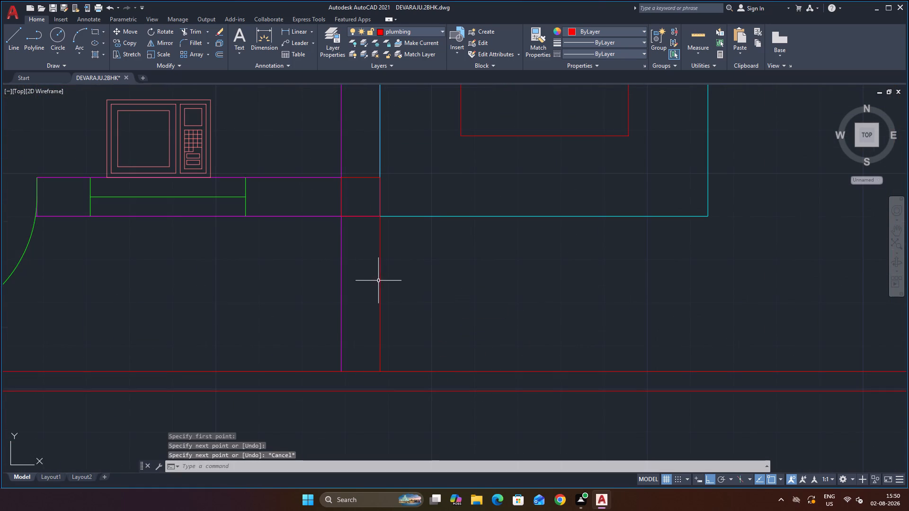
# Put the new line below the staircase corner column on the walls layer, keeping that layer's colour magenta.
pyautogui.click(380, 240)
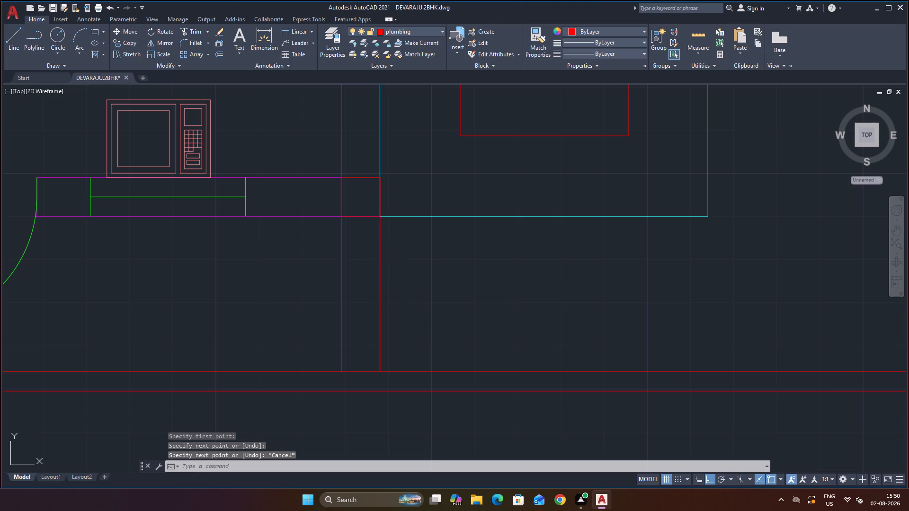
pyautogui.click(398, 29)
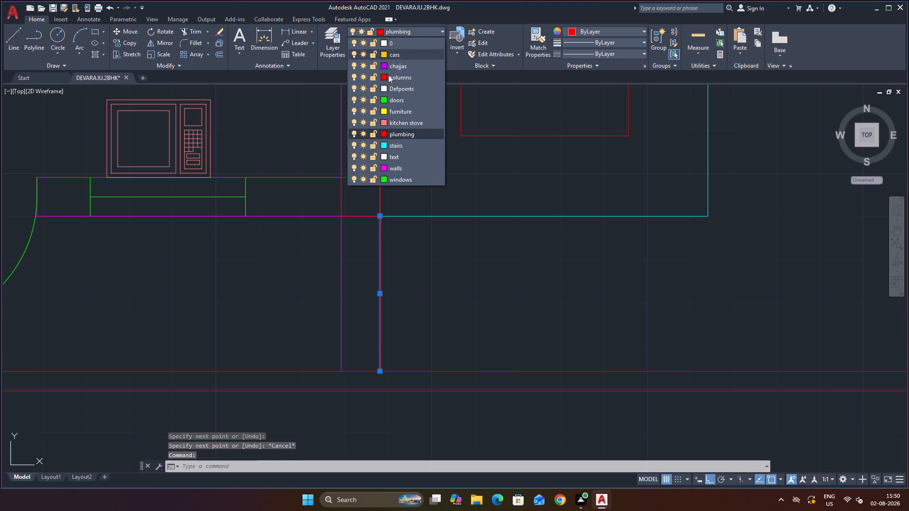
pyautogui.click(384, 167)
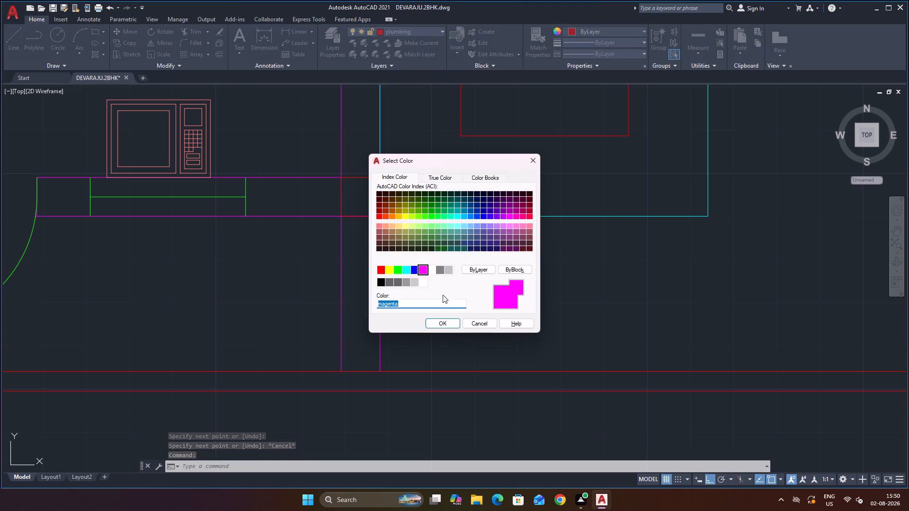
pyautogui.click(443, 325)
pyautogui.scroll(-2, 421, 269)
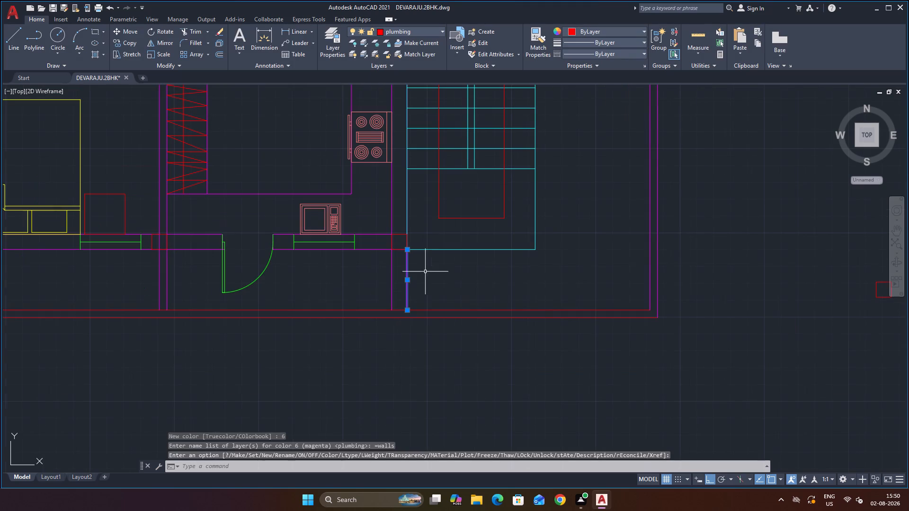
pyautogui.press('Escape')
# Trim the south boundary wall's inner line between both pairs of wall lines beside the utility door area.
pyautogui.scroll(-1, 349, 280)
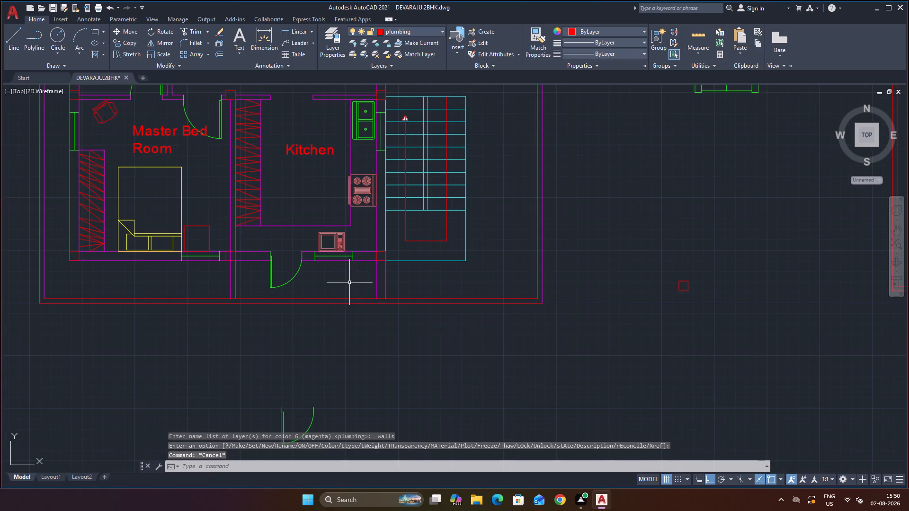
pyautogui.scroll(3, 226, 304)
pyautogui.write('tr')
pyautogui.press('Return')
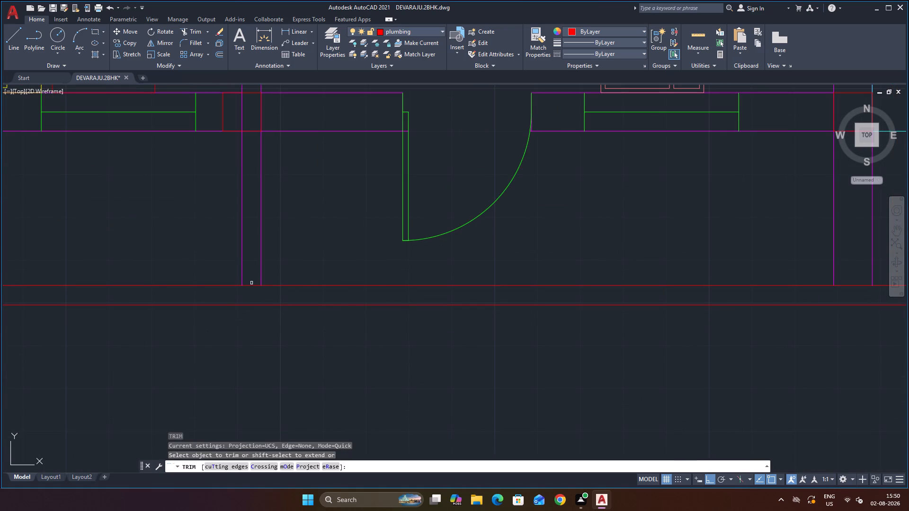
pyautogui.click(251, 286)
pyautogui.scroll(-3, 494, 260)
pyautogui.scroll(2, 591, 260)
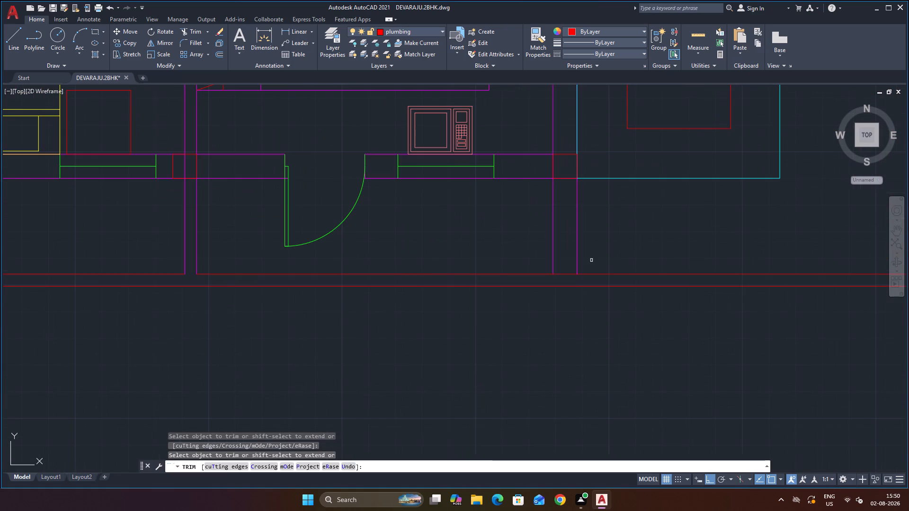
pyautogui.click(564, 274)
pyautogui.scroll(-4, 575, 263)
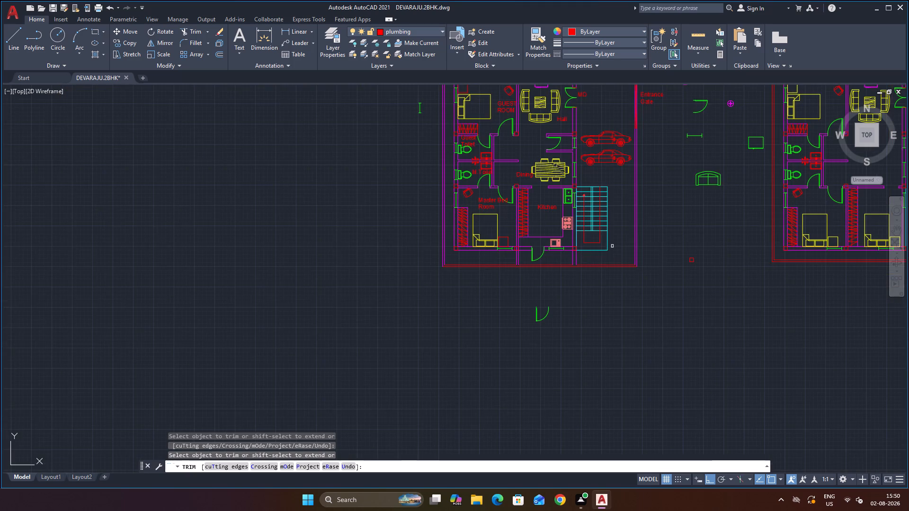
pyautogui.scroll(2, 600, 241)
pyautogui.scroll(-2, 529, 274)
pyautogui.scroll(2, 528, 242)
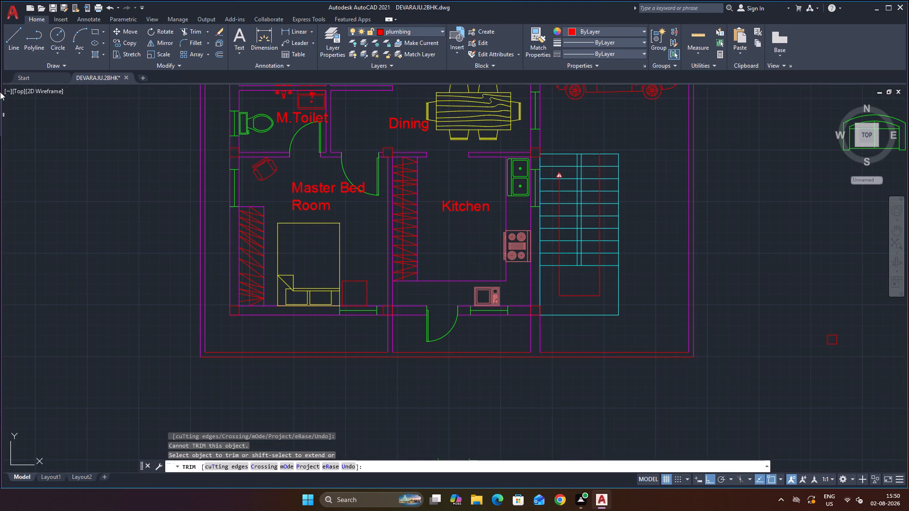
# Draw a vertical line from the east jamb of the kitchen's south door up to the counter line.
pyautogui.click(9, 40)
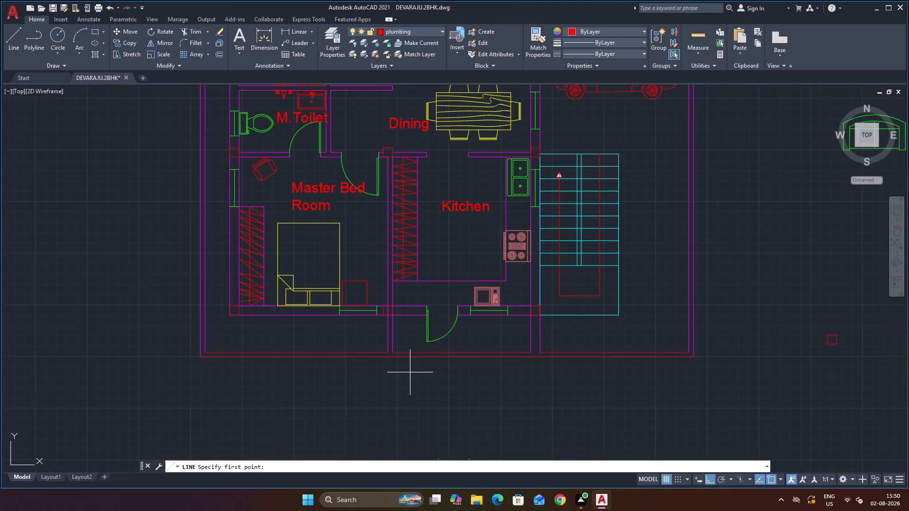
pyautogui.scroll(2, 489, 317)
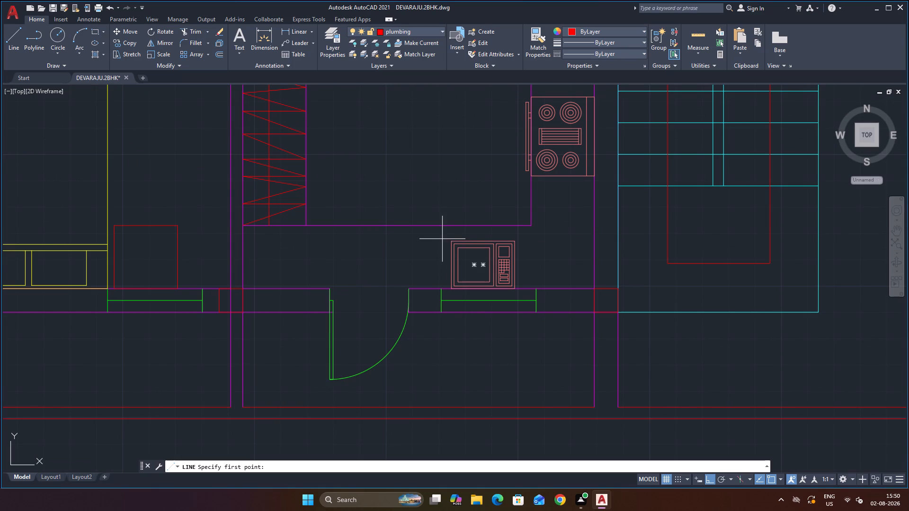
pyautogui.scroll(-2, 443, 257)
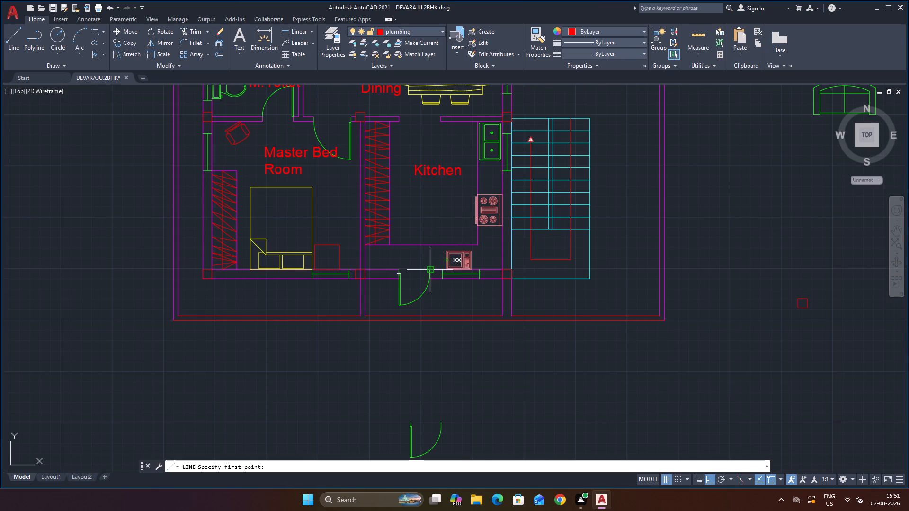
pyautogui.scroll(1, 428, 270)
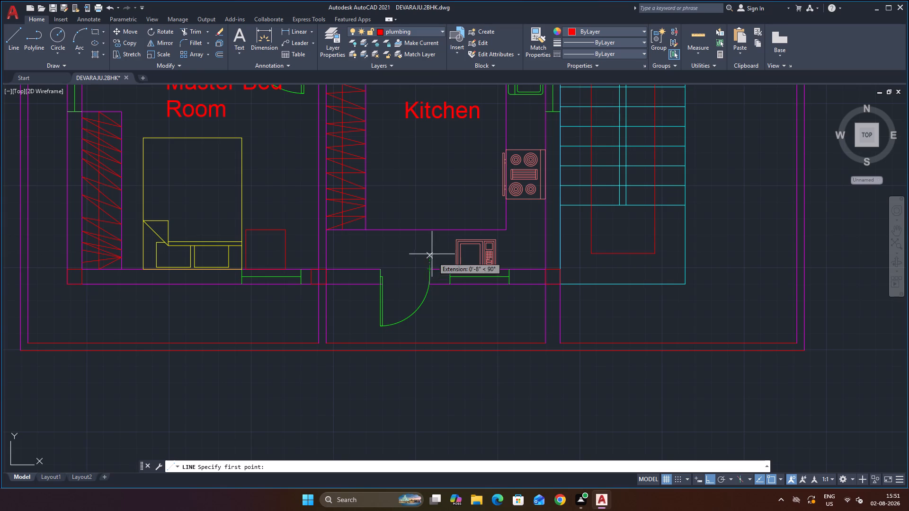
pyautogui.click(430, 268)
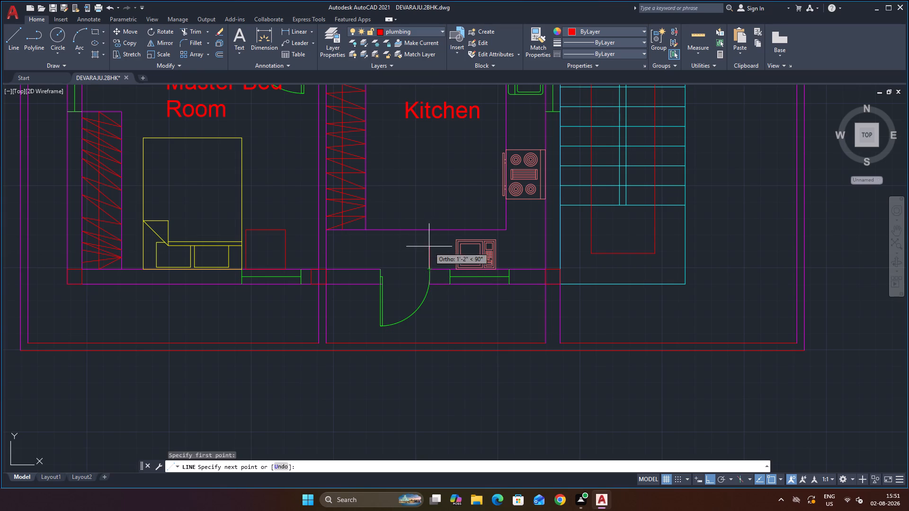
pyautogui.click(430, 230)
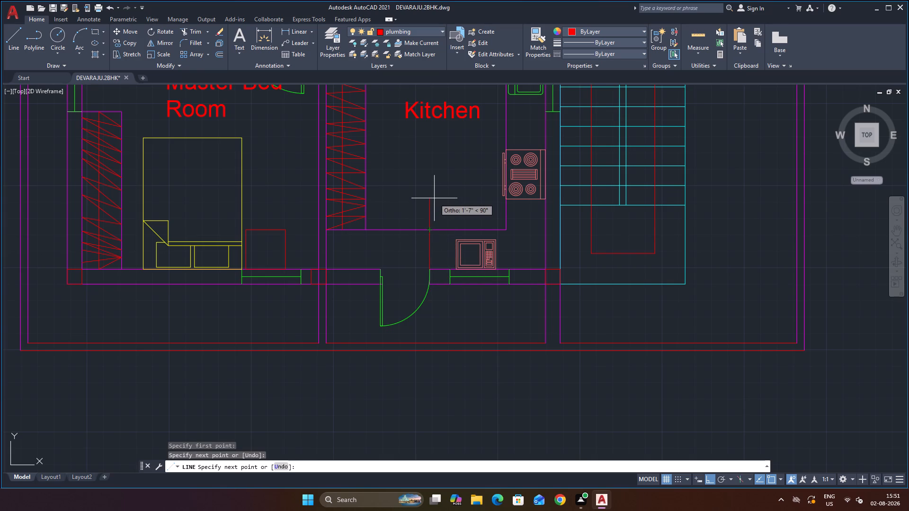
pyautogui.press('Escape')
# Put the new line above the kitchen door's east jamb on the walls layer, keeping that layer's colour magenta.
pyautogui.click(429, 244)
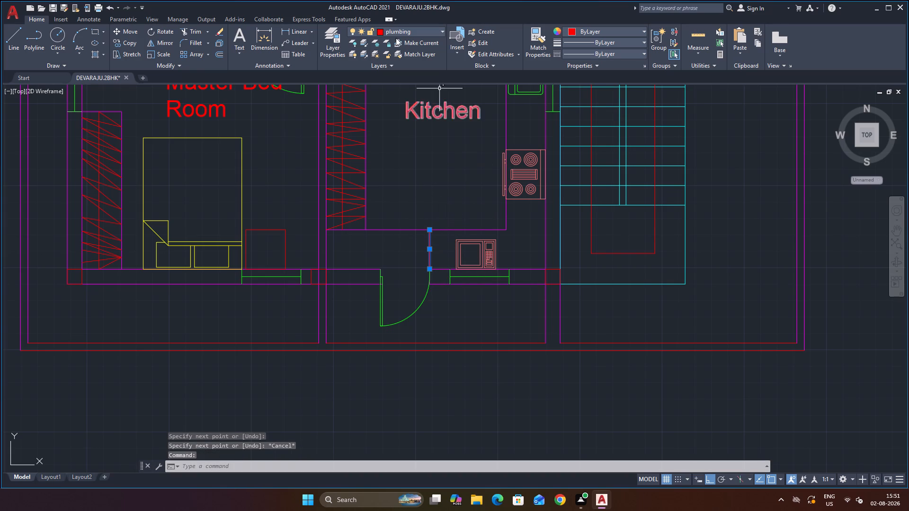
pyautogui.click(390, 33)
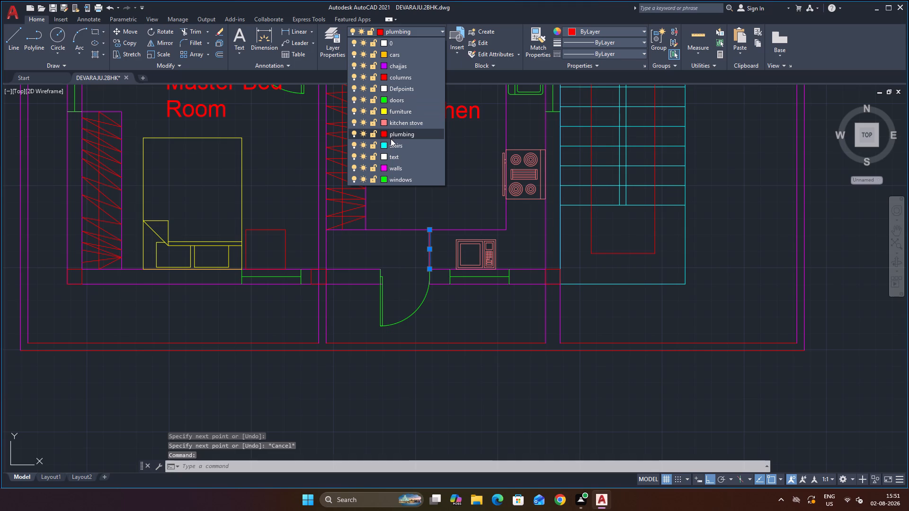
pyautogui.click(382, 168)
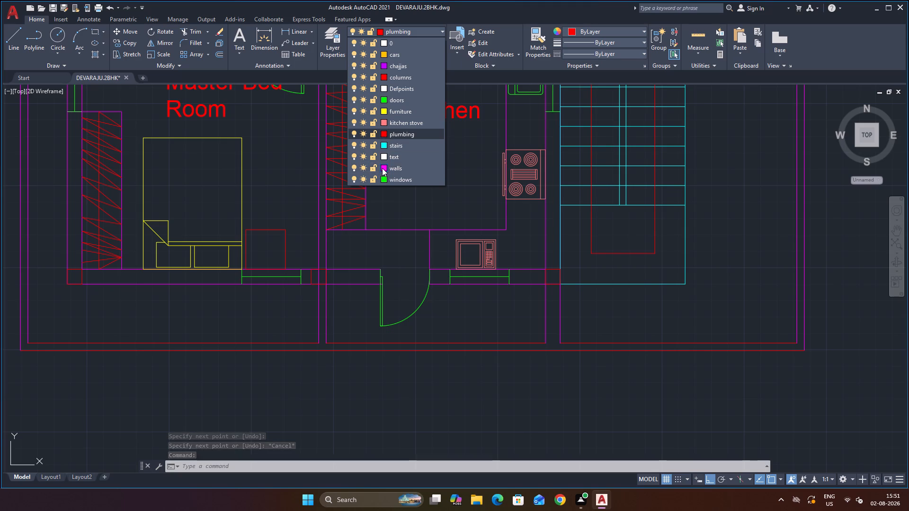
pyautogui.click(440, 319)
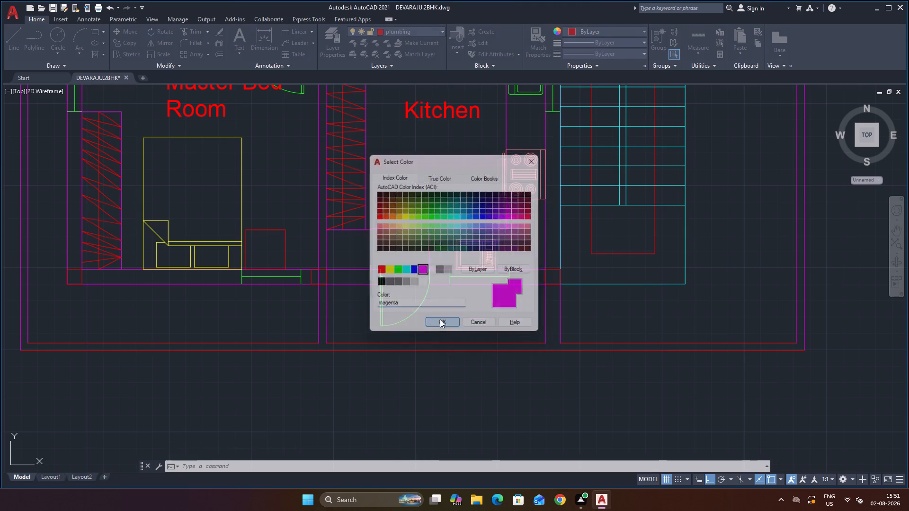
pyautogui.press('Escape')
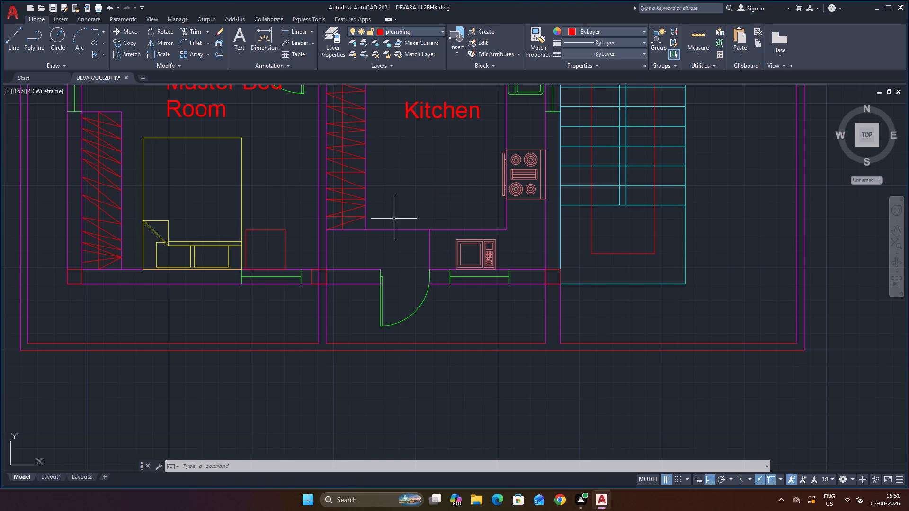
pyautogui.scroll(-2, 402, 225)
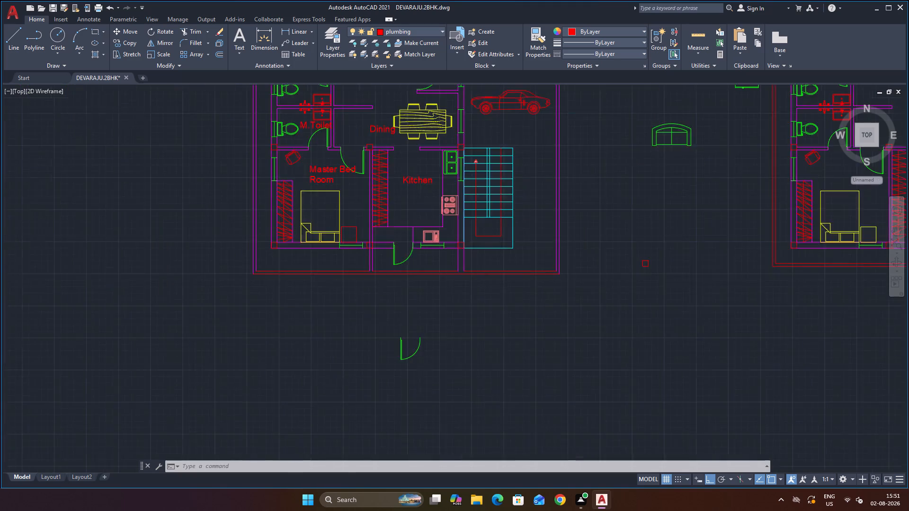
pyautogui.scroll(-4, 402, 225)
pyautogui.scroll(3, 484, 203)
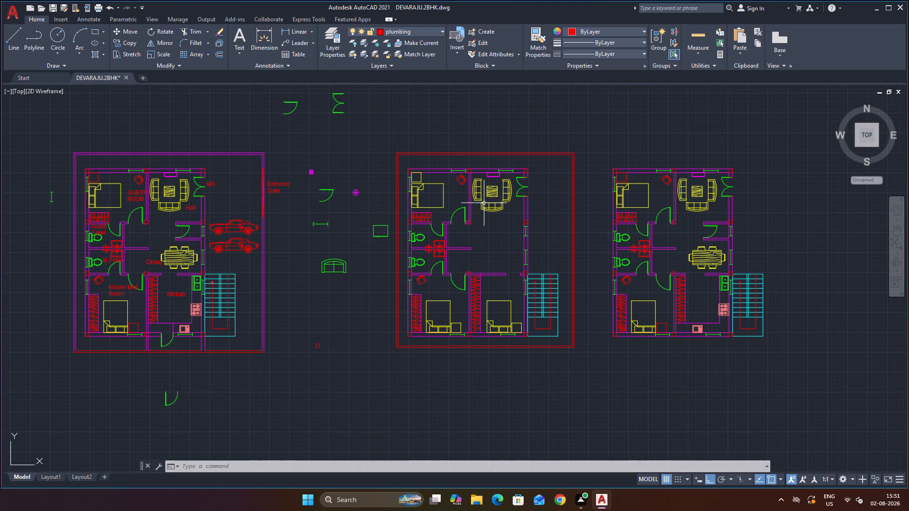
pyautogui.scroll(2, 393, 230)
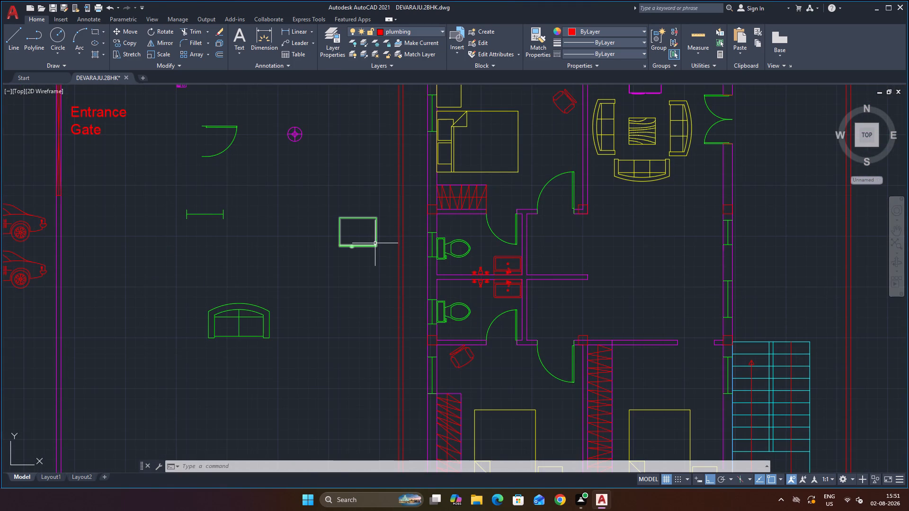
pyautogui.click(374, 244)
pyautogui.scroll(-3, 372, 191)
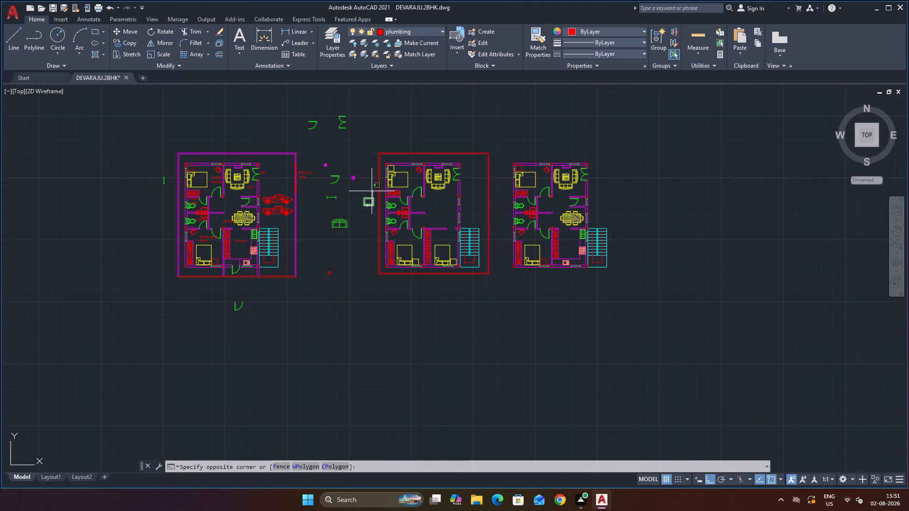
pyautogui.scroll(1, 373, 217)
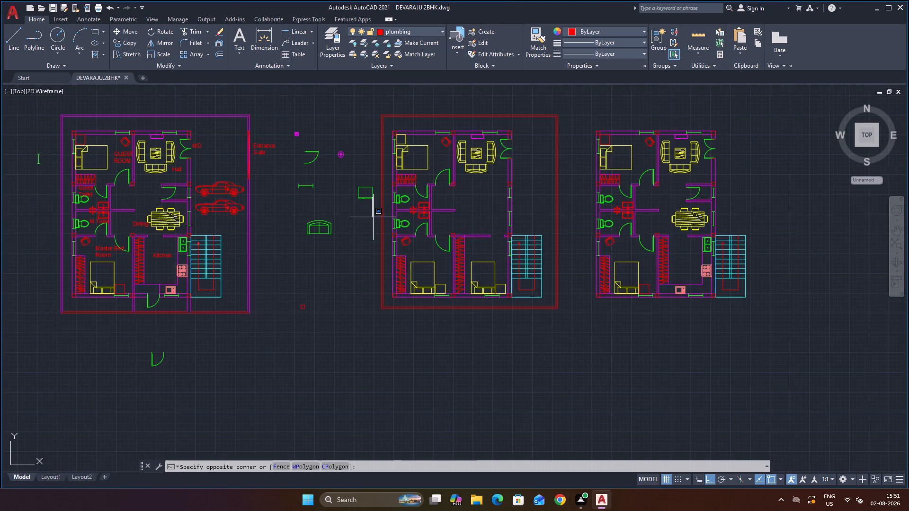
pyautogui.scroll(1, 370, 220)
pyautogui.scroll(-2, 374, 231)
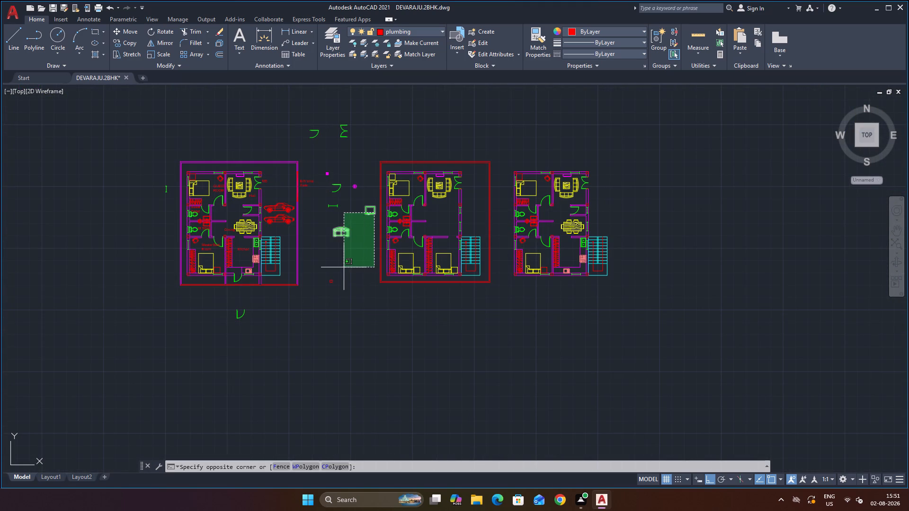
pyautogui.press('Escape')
# Trim the counter line in the kitchen between the tall shelf and the vertical line above the south door's east jamb.
pyautogui.scroll(3, 244, 284)
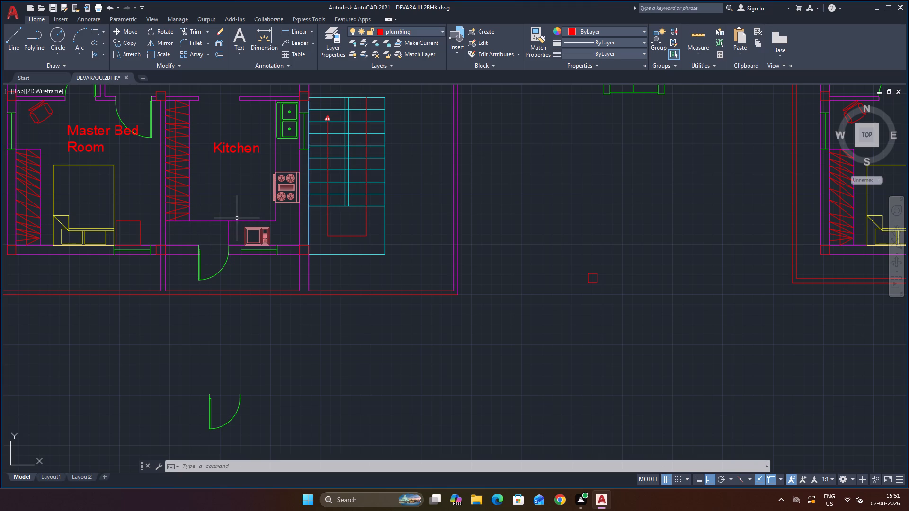
pyautogui.click(182, 196)
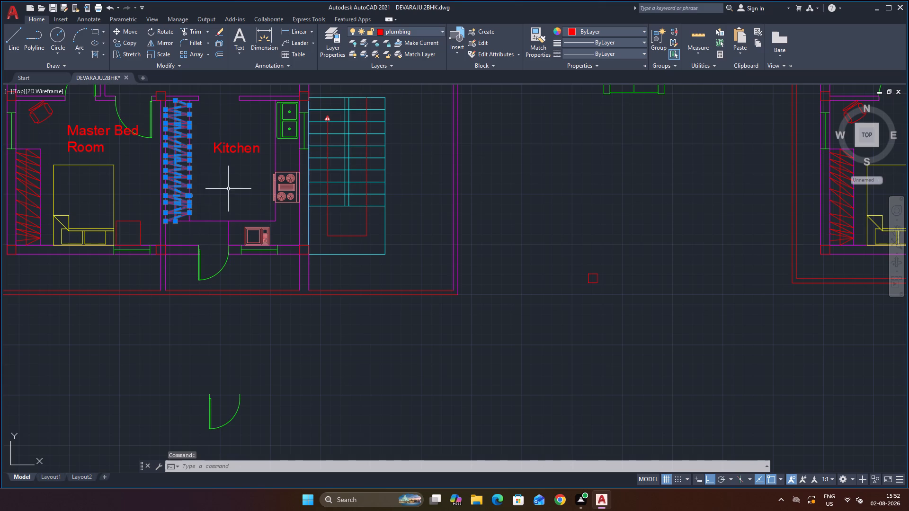
pyautogui.scroll(2, 210, 218)
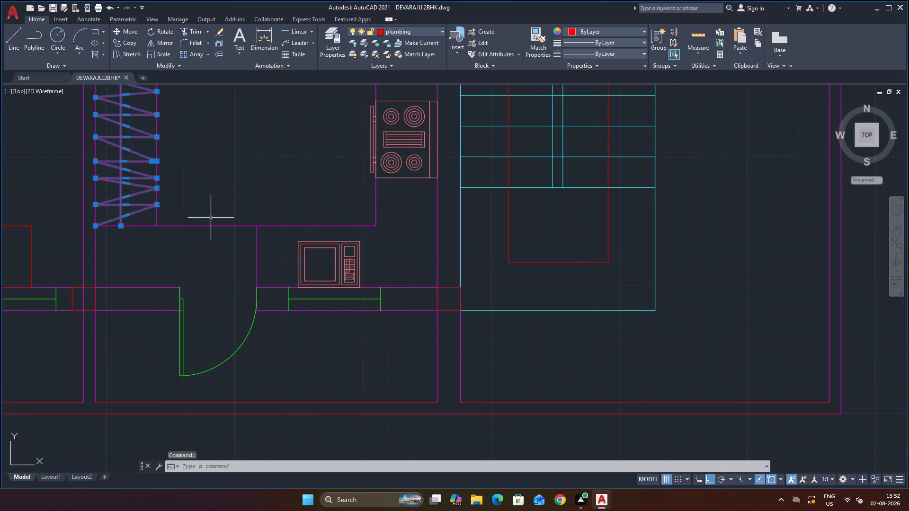
pyautogui.press('Escape')
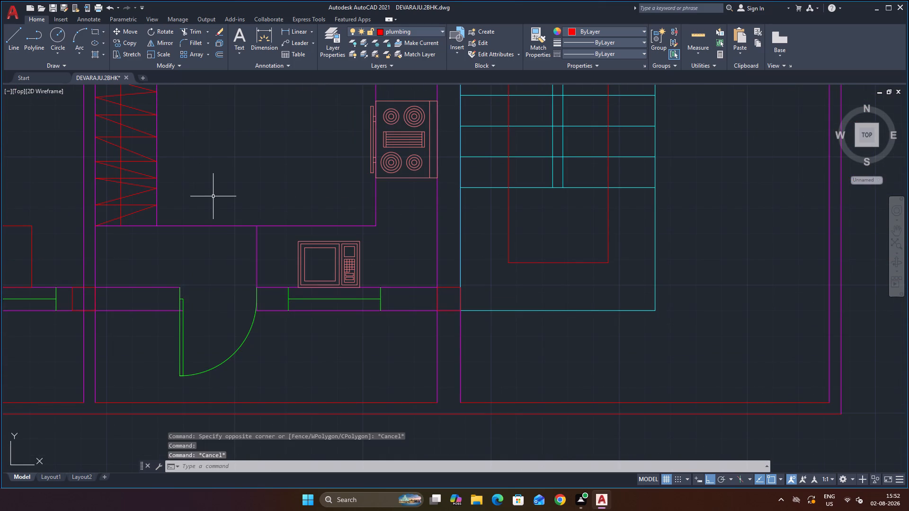
pyautogui.press('Escape')
pyautogui.write('tr')
pyautogui.press('Return')
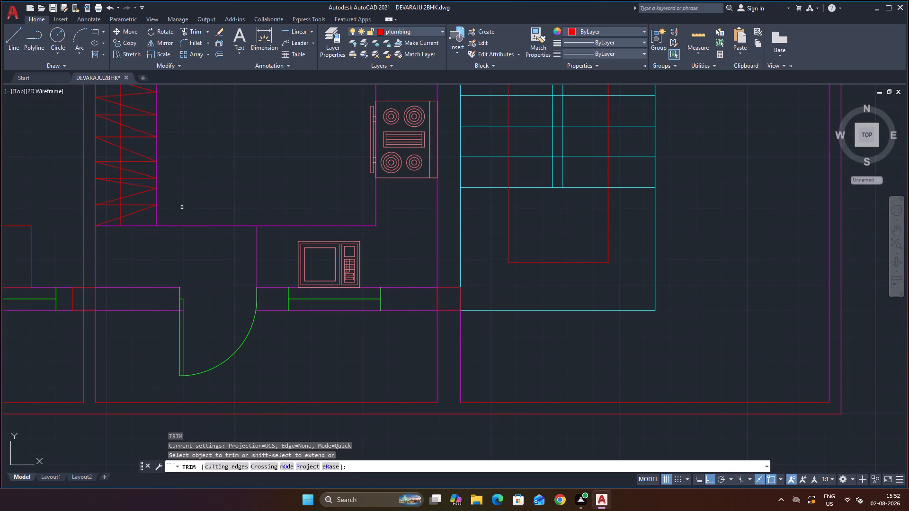
pyautogui.click(168, 225)
pyautogui.scroll(-2, 215, 210)
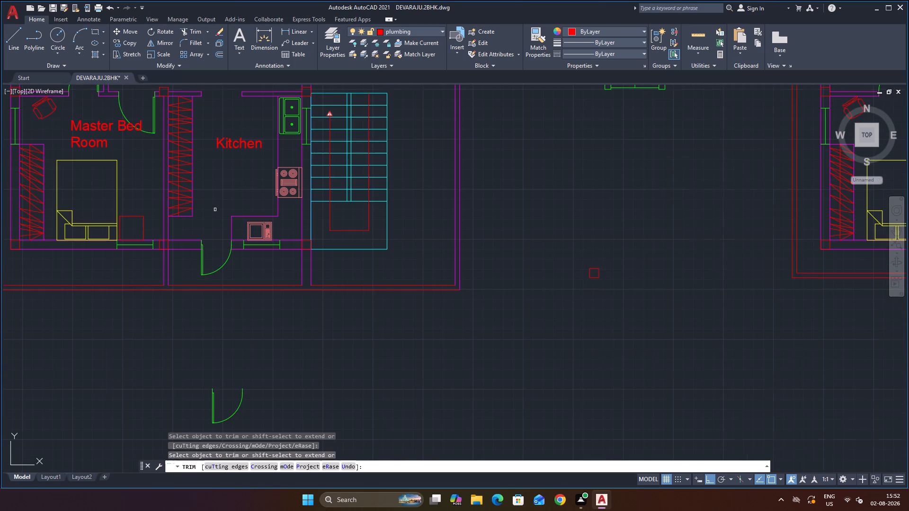
pyautogui.press('Escape')
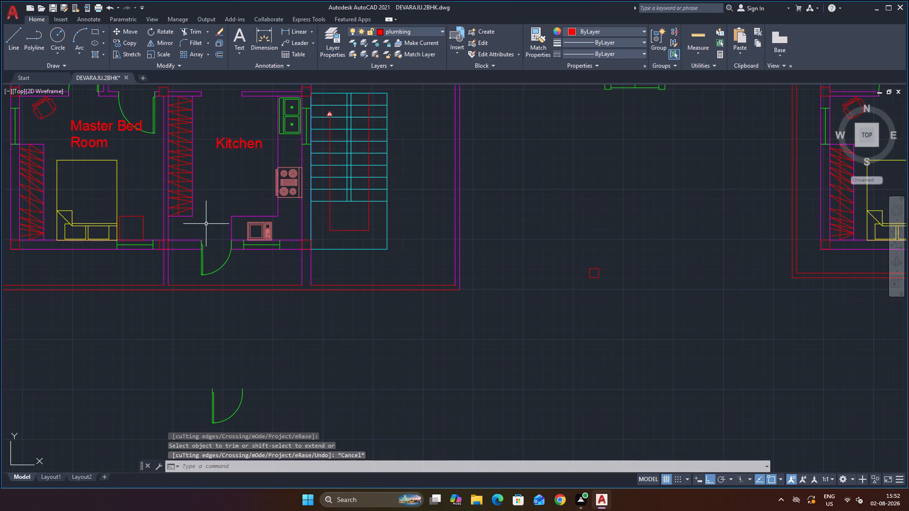
# Join the kitchen shelf's east edge, south edge and zigzag linework into one polyline.
pyautogui.click(191, 217)
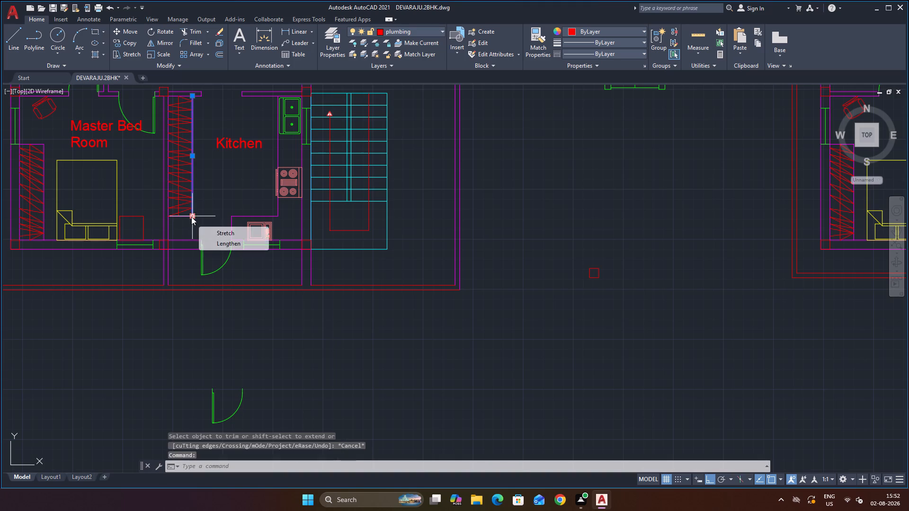
pyautogui.click(185, 217)
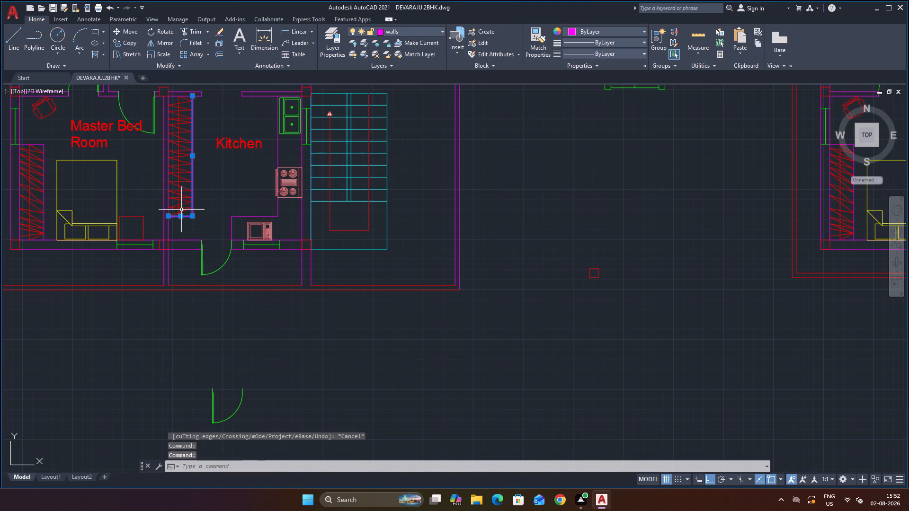
pyautogui.click(181, 204)
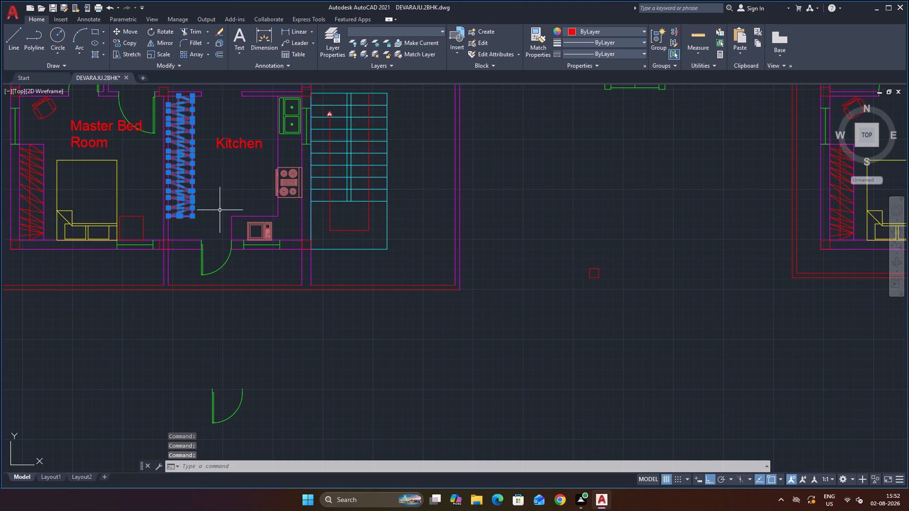
pyautogui.press('Down')
pyautogui.write('un')
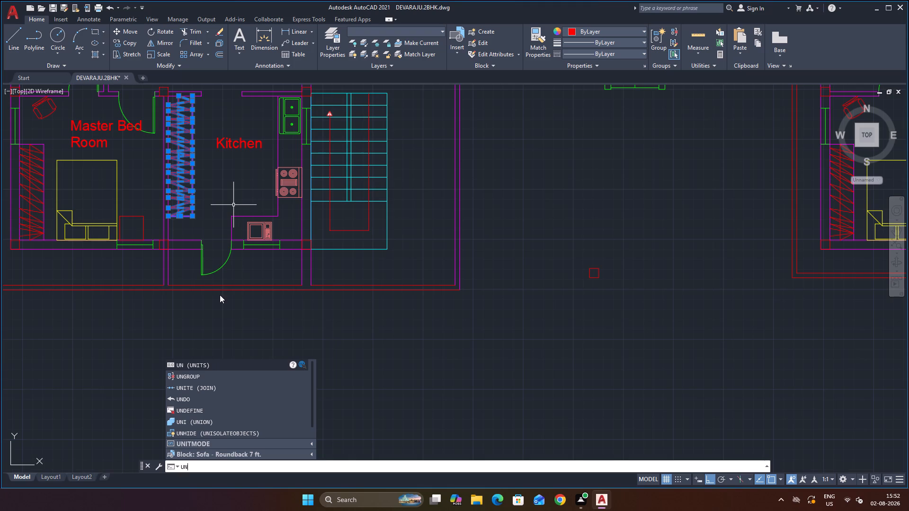
pyautogui.click(202, 390)
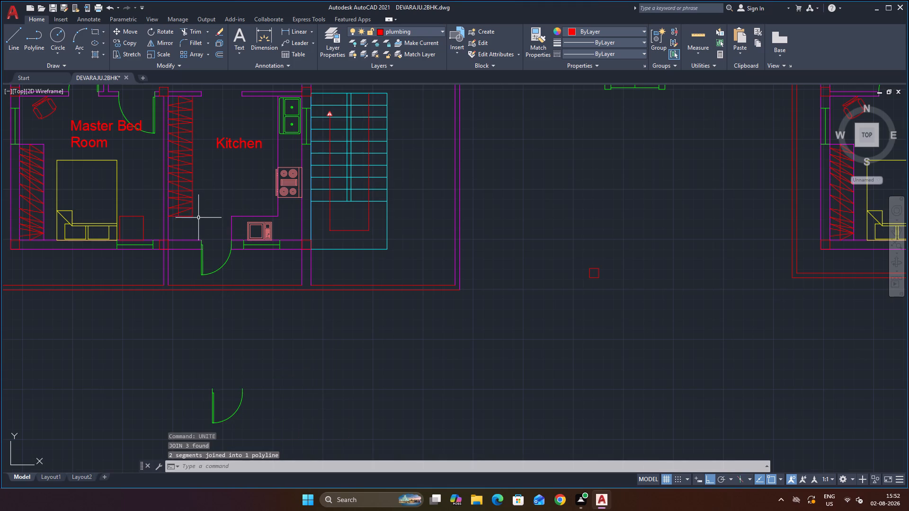
# Move the joined kitchen shelf straight south from its southeast corner to the inner face of the south wall.
pyautogui.click(191, 216)
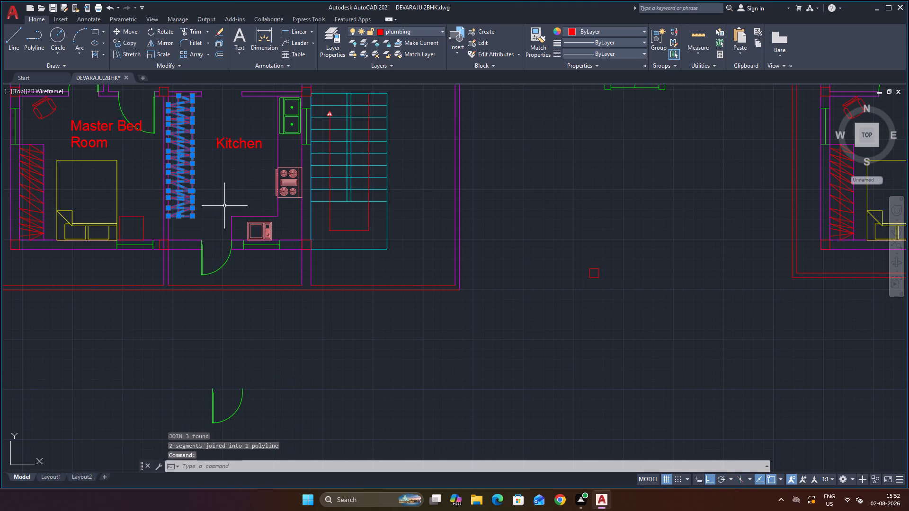
pyautogui.press('m')
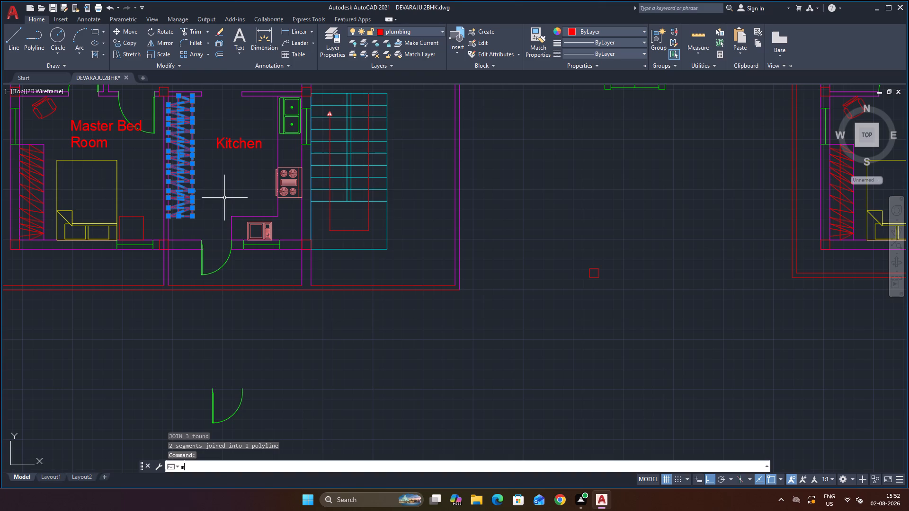
pyautogui.press('Return')
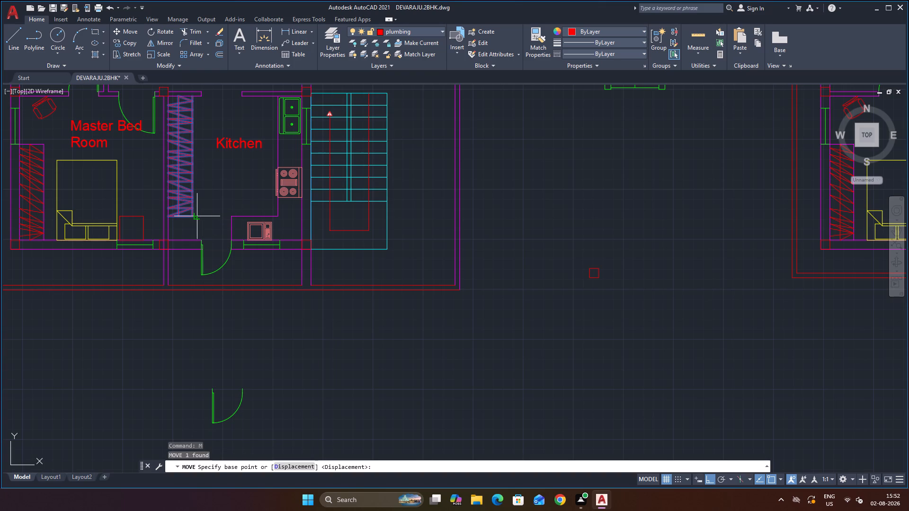
pyautogui.scroll(2, 194, 216)
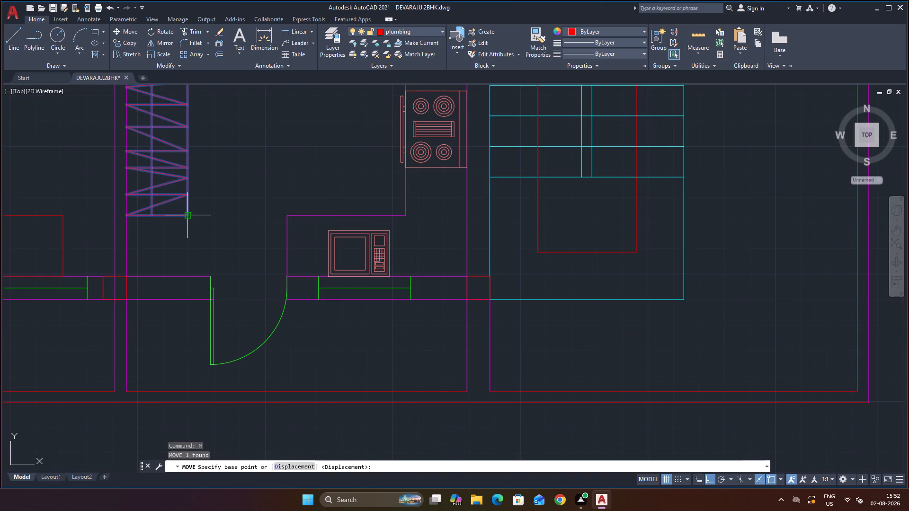
pyautogui.click(190, 216)
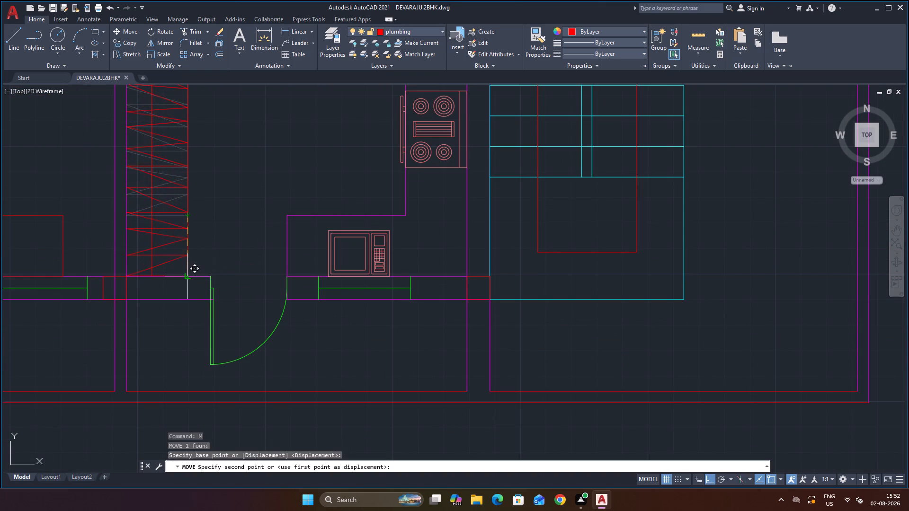
pyautogui.click(189, 278)
# Draw a horizontal line closing the kitchen shelf's north end, from its northeast corner to the west wall.
pyautogui.scroll(-2, 195, 250)
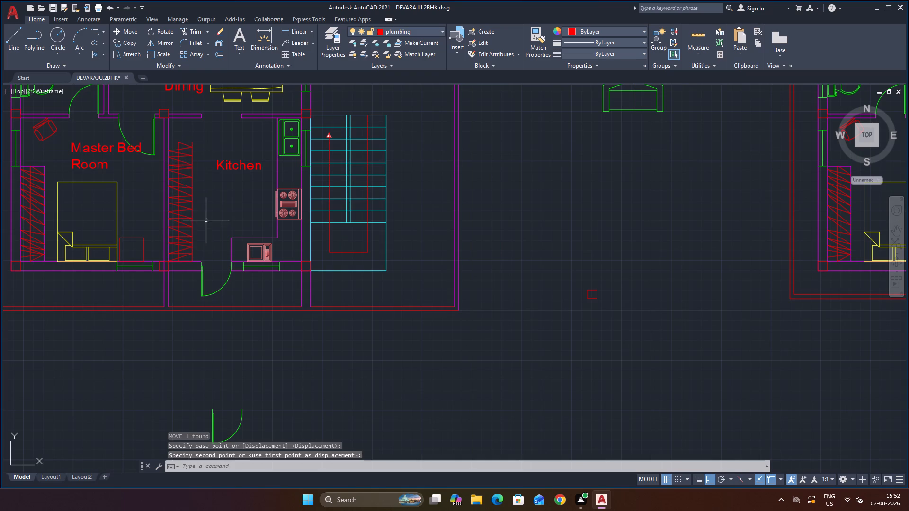
pyautogui.scroll(2, 212, 141)
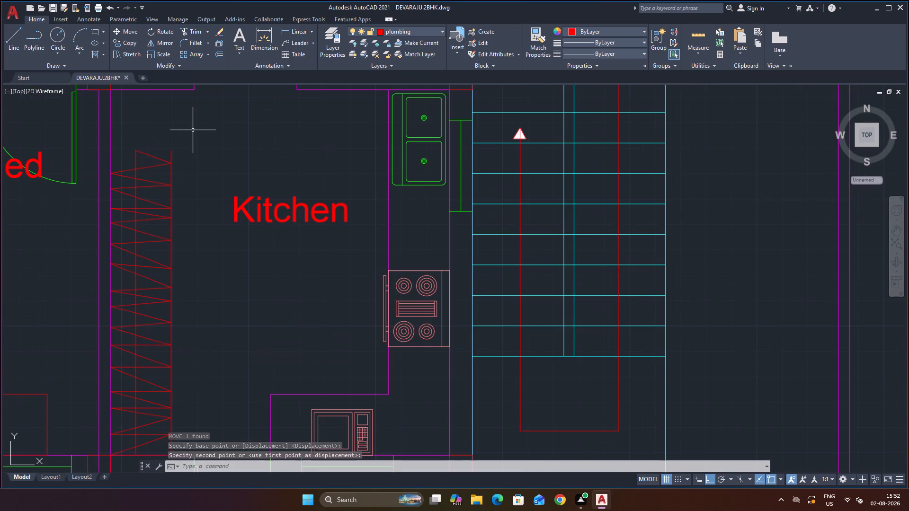
pyautogui.click(11, 30)
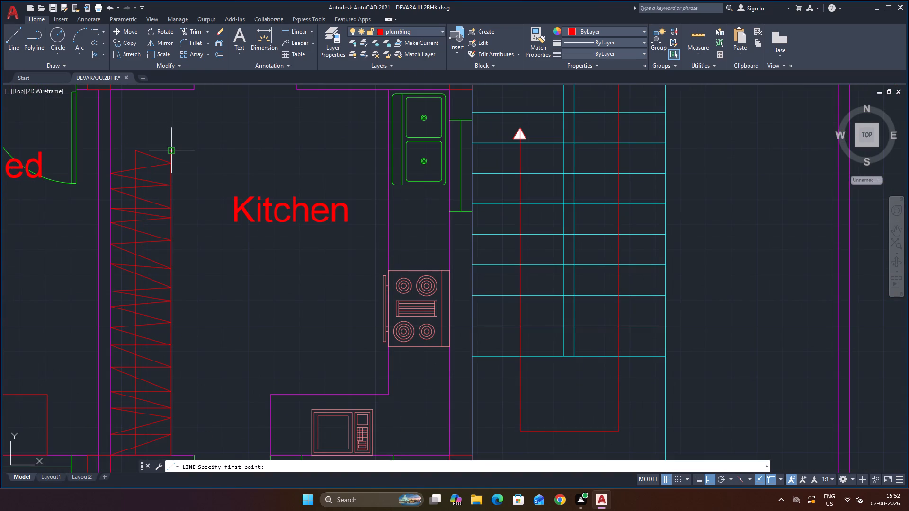
pyautogui.click(170, 152)
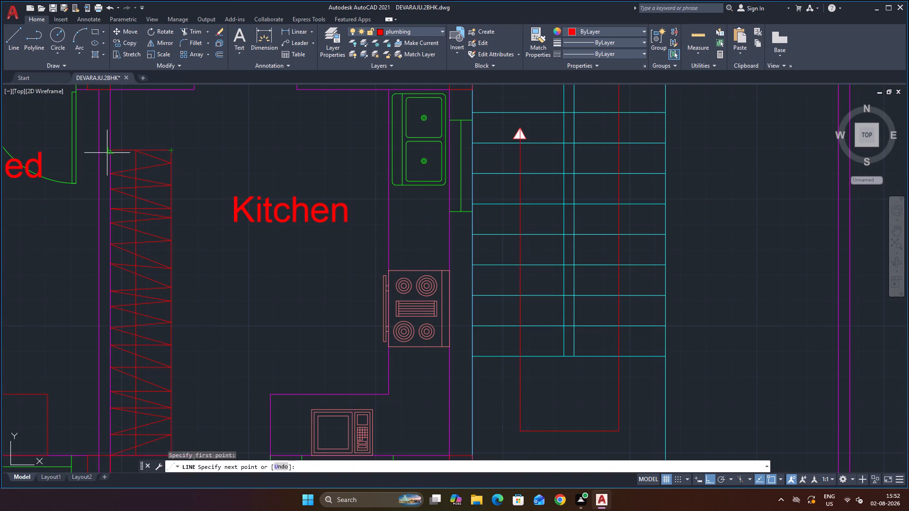
pyautogui.click(107, 153)
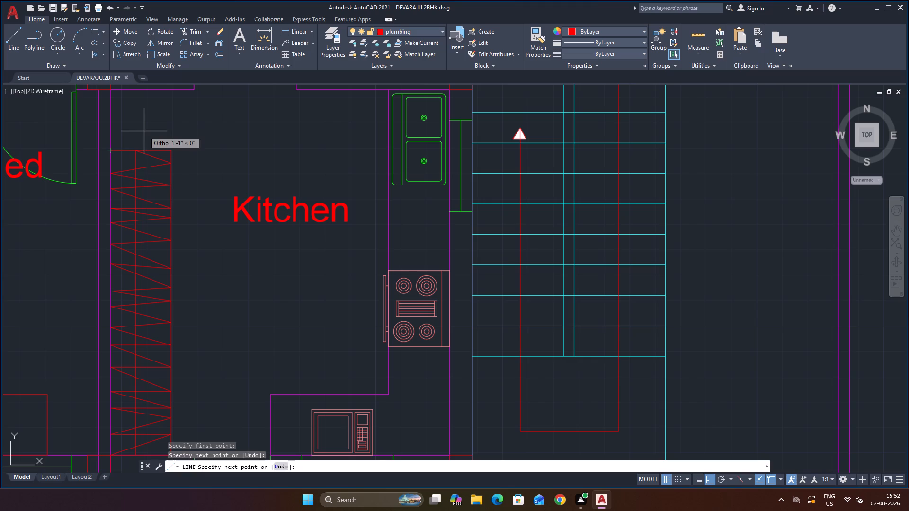
pyautogui.press('Escape')
# Join the new north end line with the kitchen shelf polyline.
pyautogui.scroll(1, 171, 124)
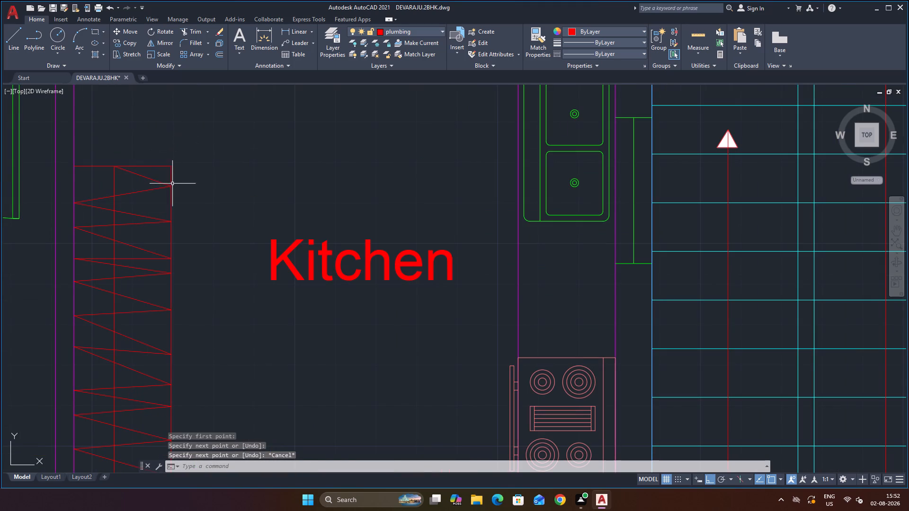
pyautogui.click(170, 187)
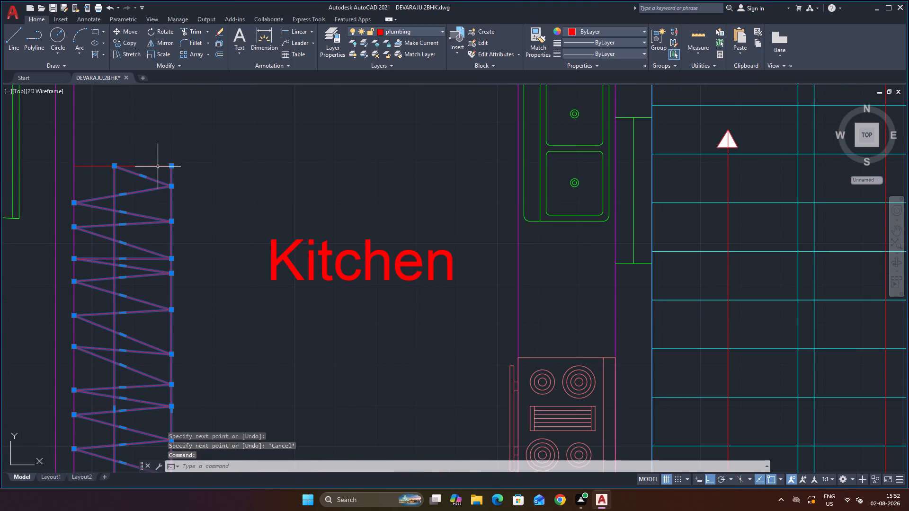
pyautogui.click(158, 167)
pyautogui.write('un')
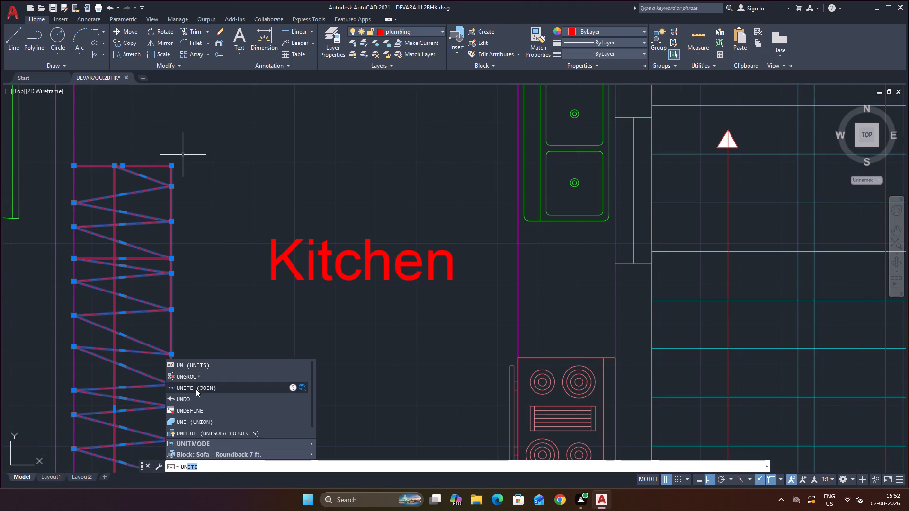
pyautogui.click(196, 388)
pyautogui.scroll(-2, 241, 276)
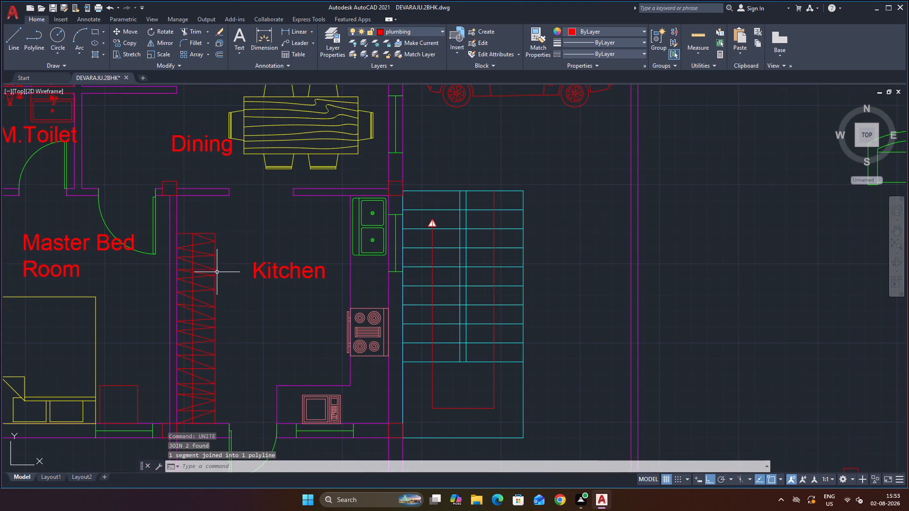
pyautogui.press('Escape')
# Rotate the loose green appliance block between the plans 90° counterclockwise about its northwest corner.
pyautogui.scroll(-1, 242, 251)
pyautogui.scroll(1, 311, 240)
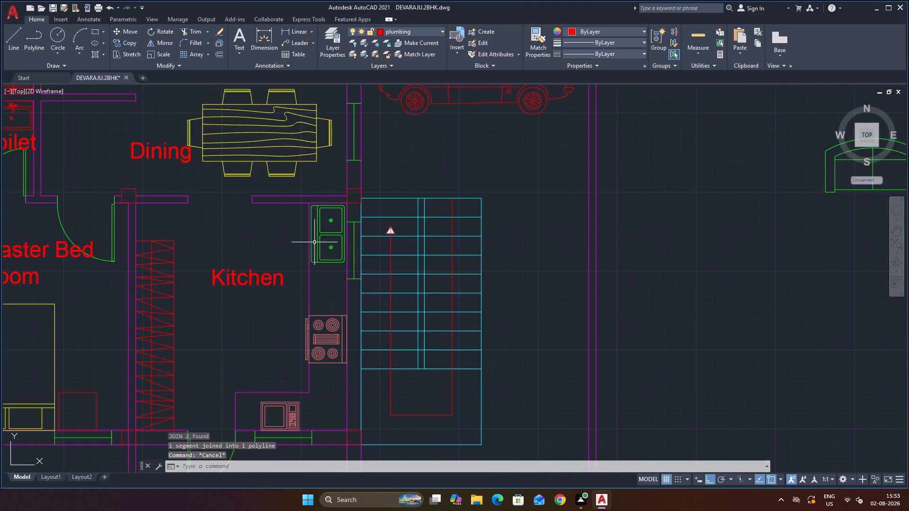
pyautogui.scroll(-3, 319, 244)
pyautogui.scroll(1, 600, 261)
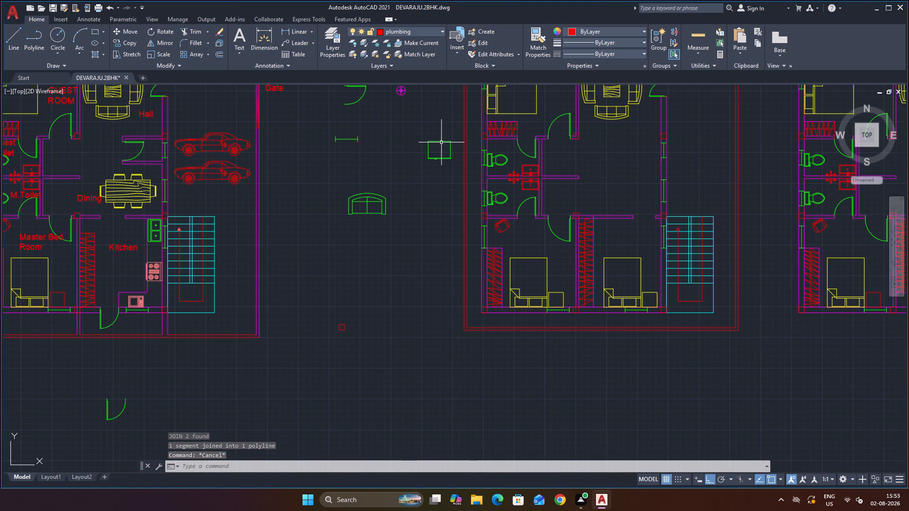
pyautogui.scroll(3, 451, 162)
pyautogui.scroll(-2, 444, 177)
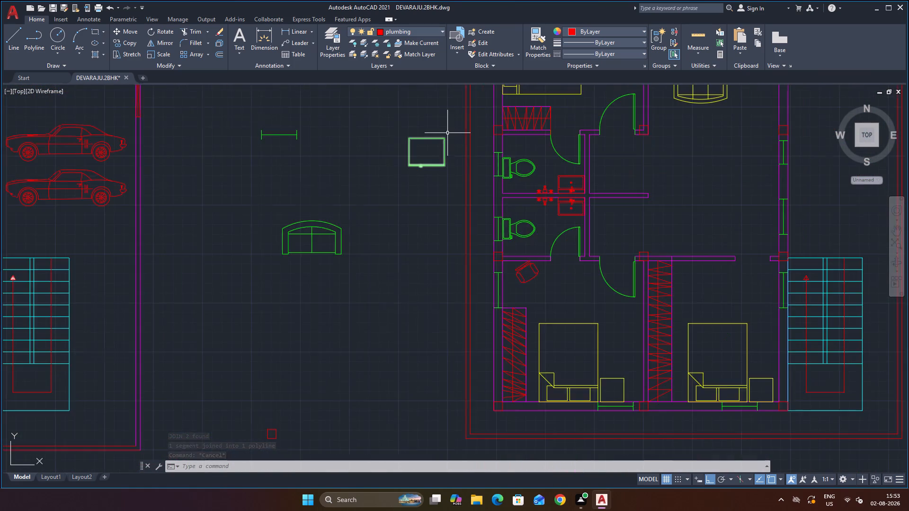
pyautogui.scroll(2, 447, 133)
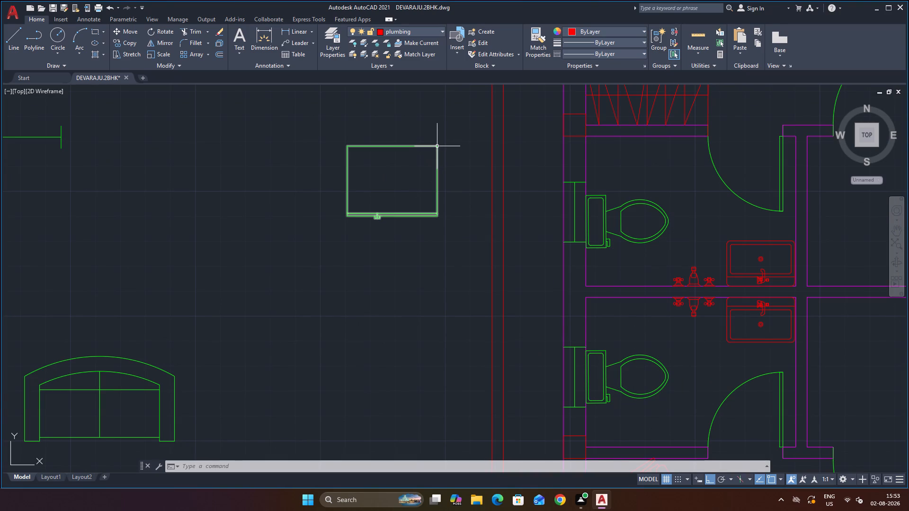
pyautogui.click(437, 146)
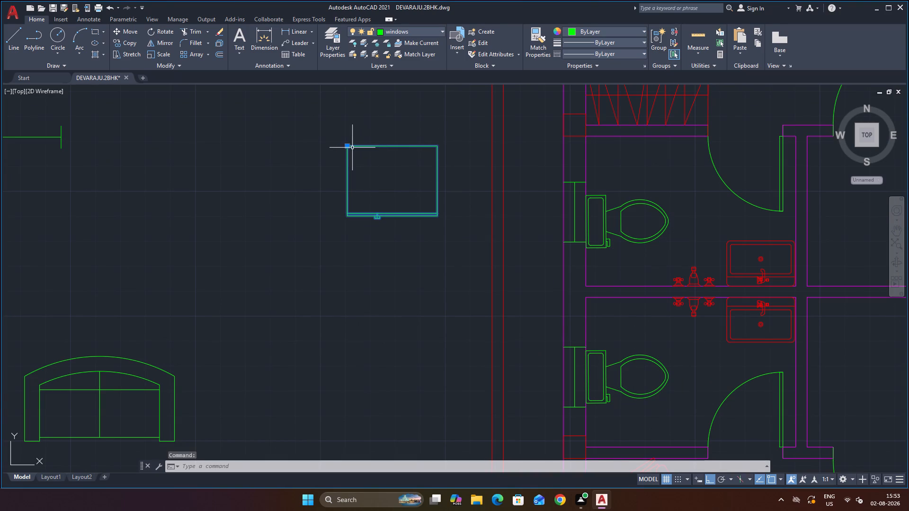
pyautogui.press('r')
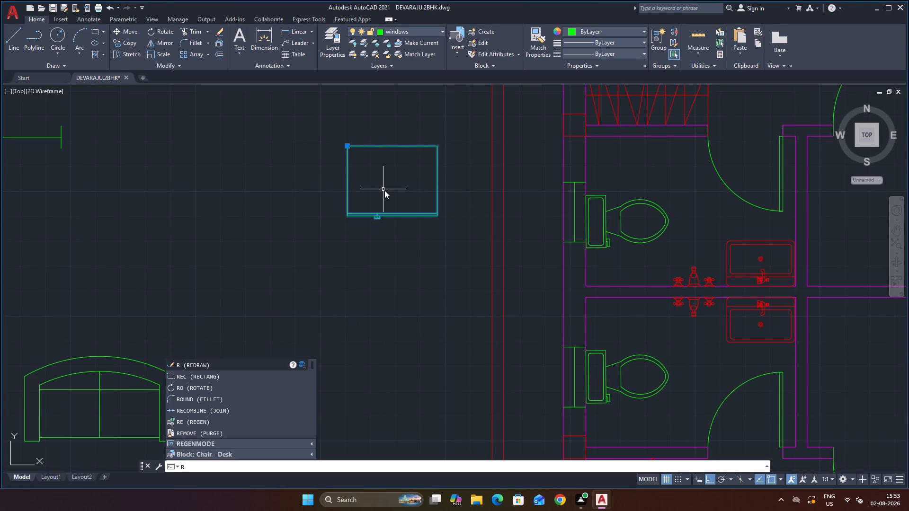
pyautogui.press('o')
pyautogui.press('Return')
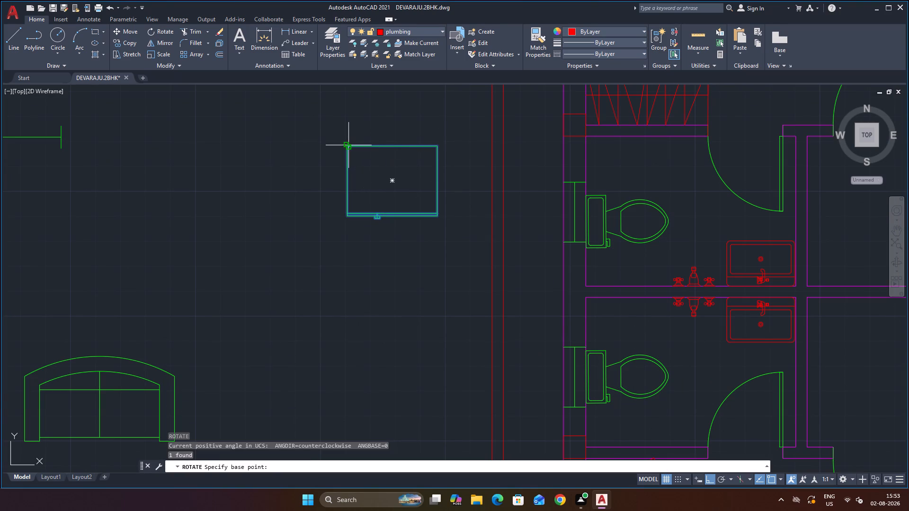
pyautogui.click(348, 145)
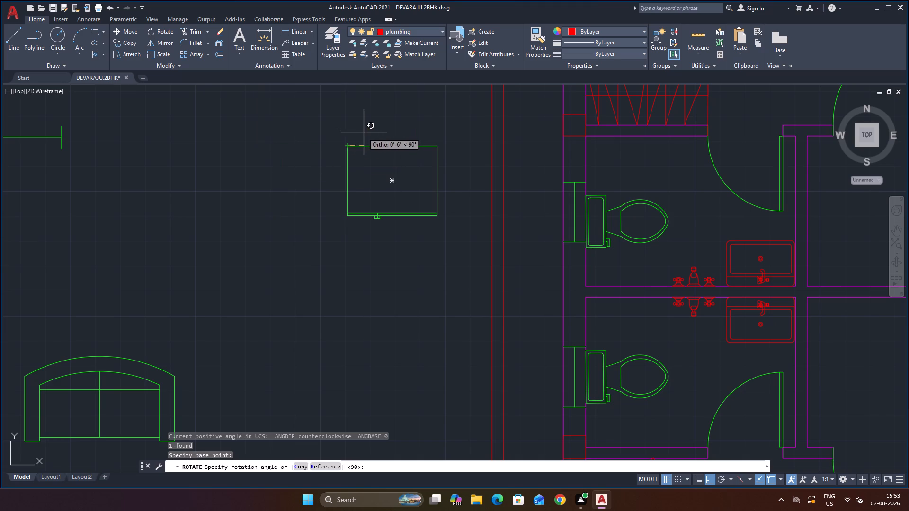
pyautogui.click(365, 119)
# Move the rotated appliance block by its southwest corner into the kitchen's northwest corner, flush with the west and north walls.
pyautogui.scroll(-3, 354, 186)
pyautogui.scroll(3, 359, 167)
pyautogui.click(328, 211)
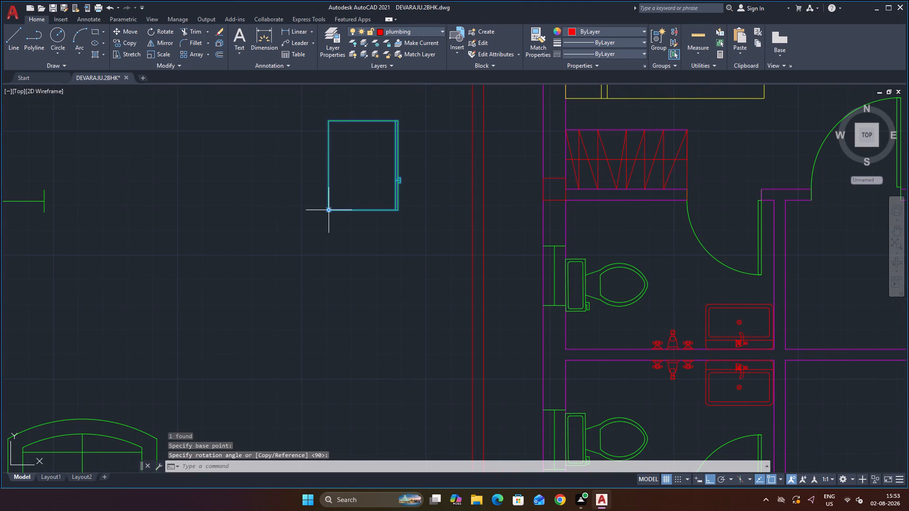
pyautogui.click(329, 209)
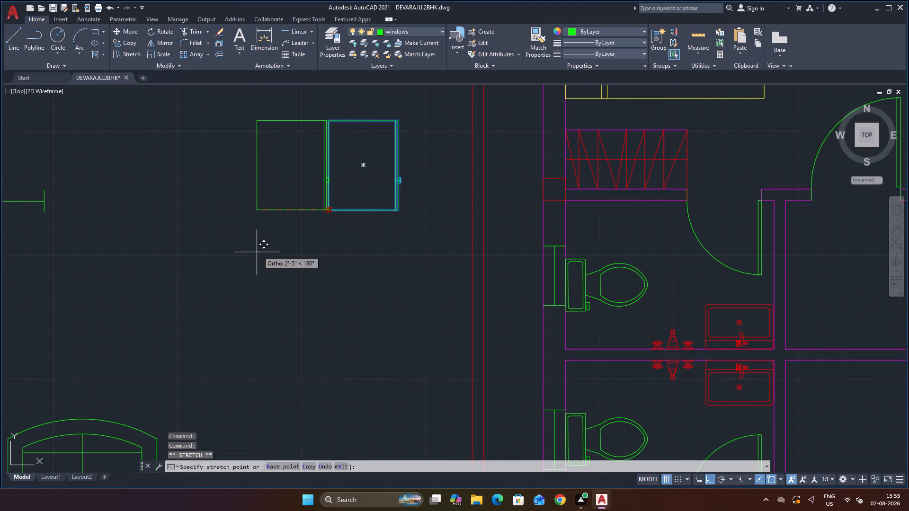
pyautogui.scroll(-5, 264, 246)
pyautogui.press('F8')
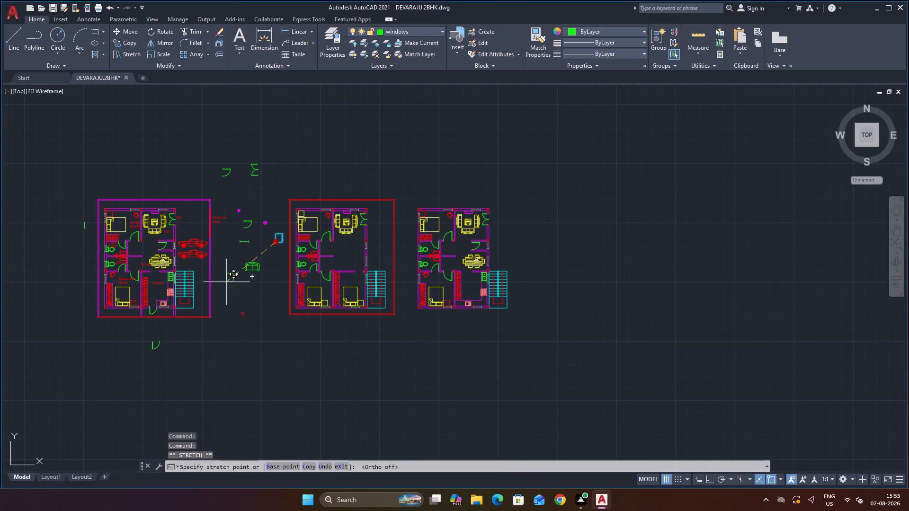
pyautogui.scroll(4, 143, 286)
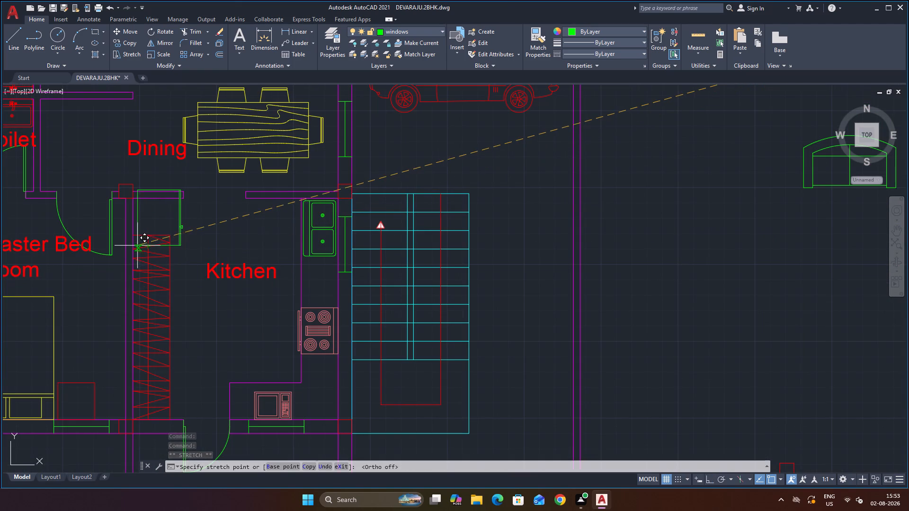
pyautogui.scroll(3, 134, 247)
pyautogui.scroll(-3, 128, 265)
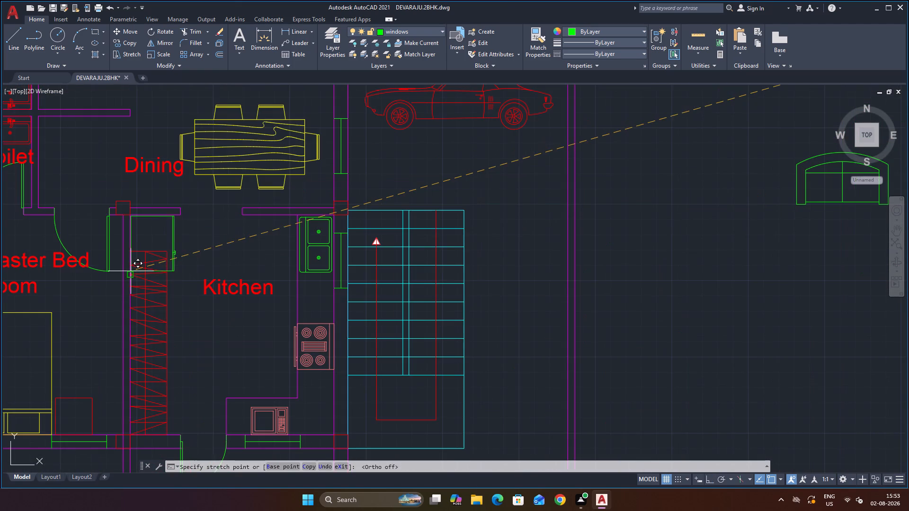
pyautogui.scroll(1, 127, 271)
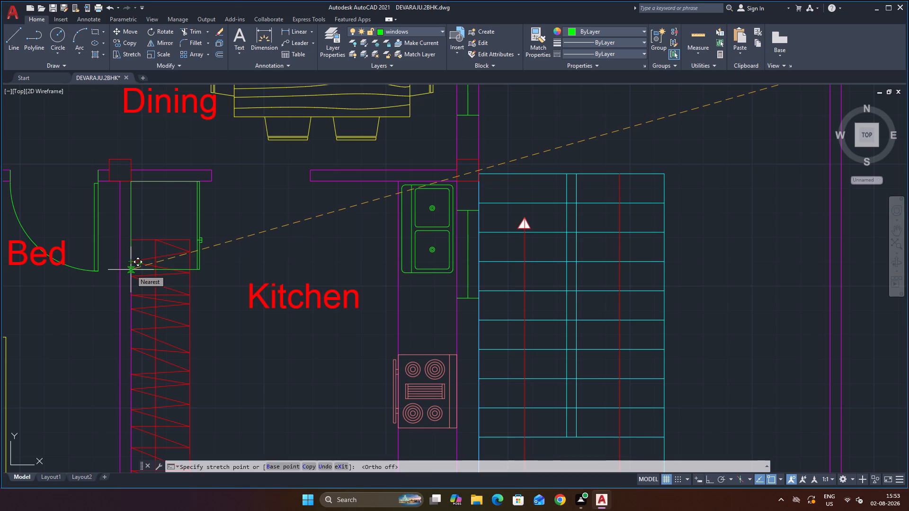
pyautogui.click(131, 270)
pyautogui.scroll(-1, 270, 235)
pyautogui.press('Escape')
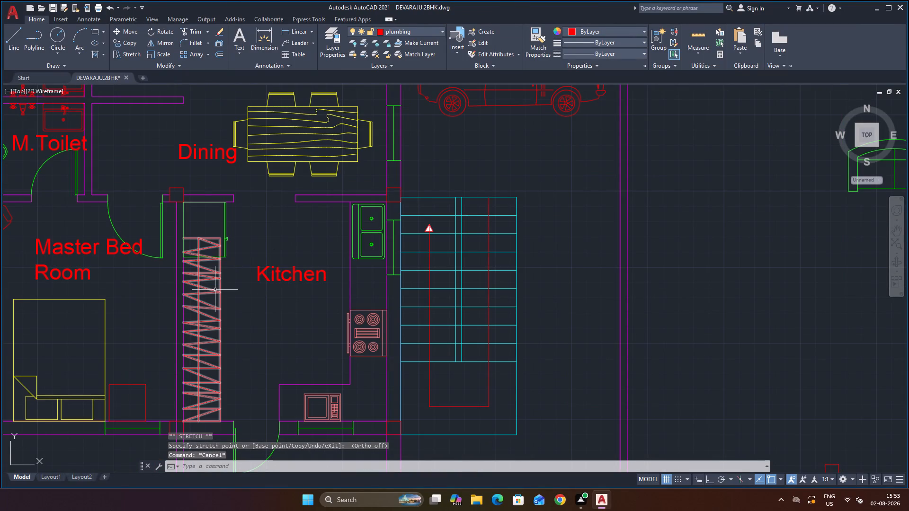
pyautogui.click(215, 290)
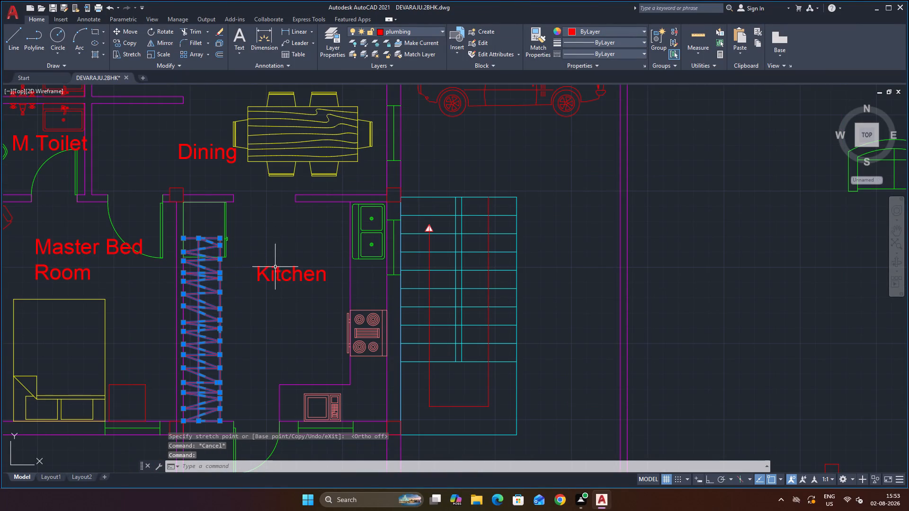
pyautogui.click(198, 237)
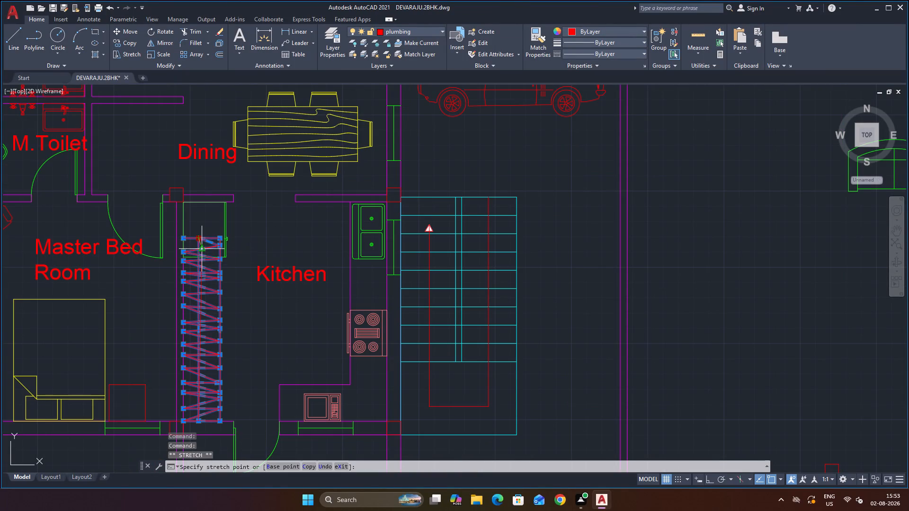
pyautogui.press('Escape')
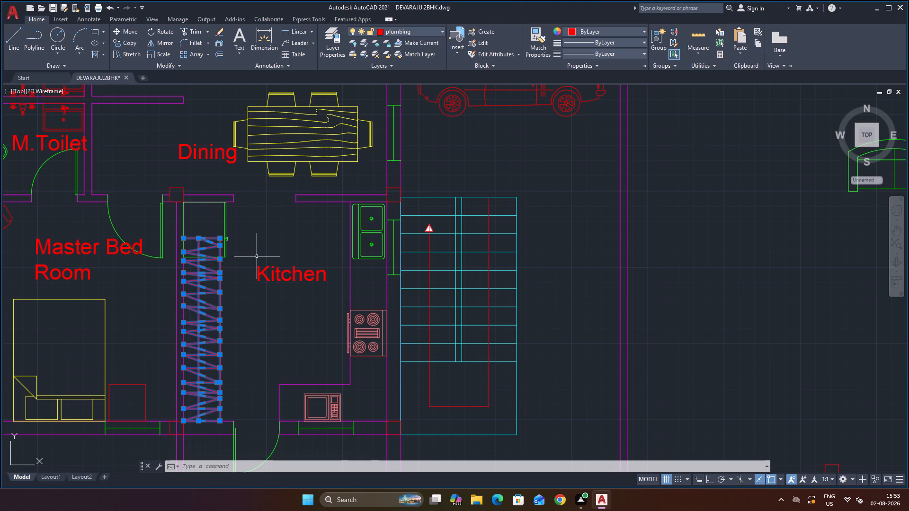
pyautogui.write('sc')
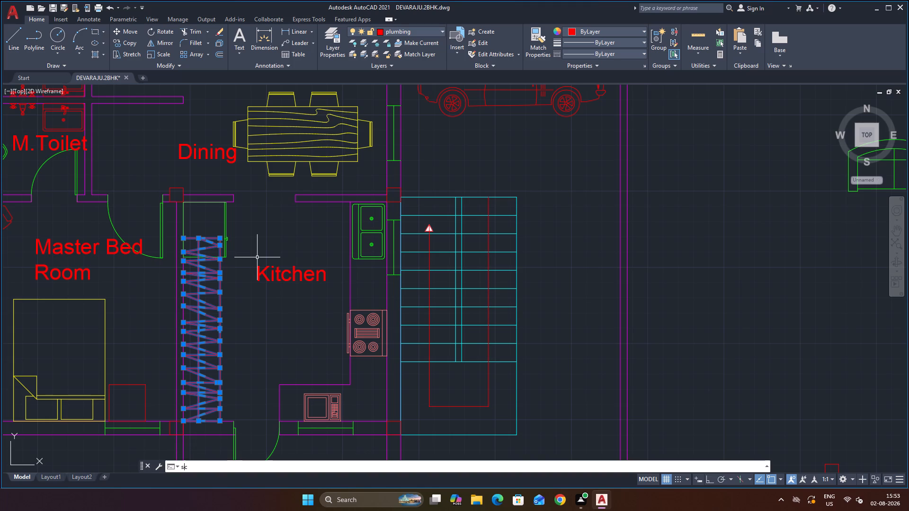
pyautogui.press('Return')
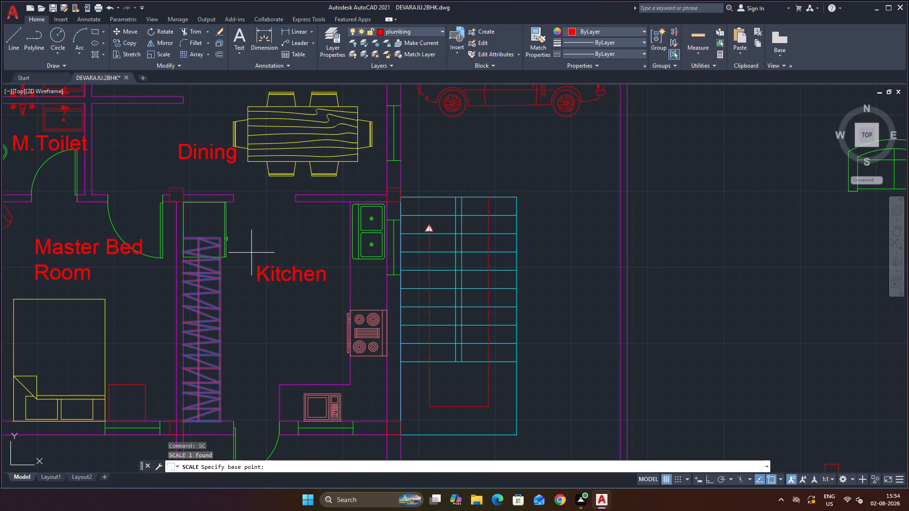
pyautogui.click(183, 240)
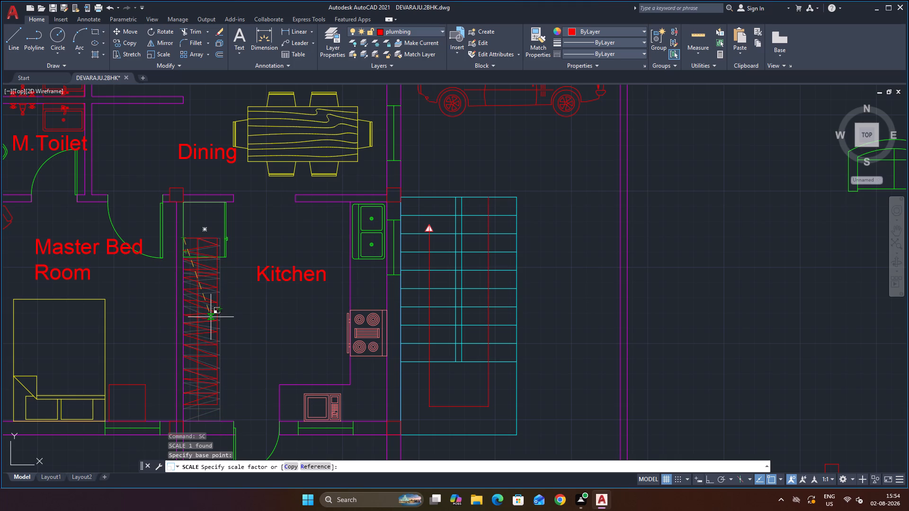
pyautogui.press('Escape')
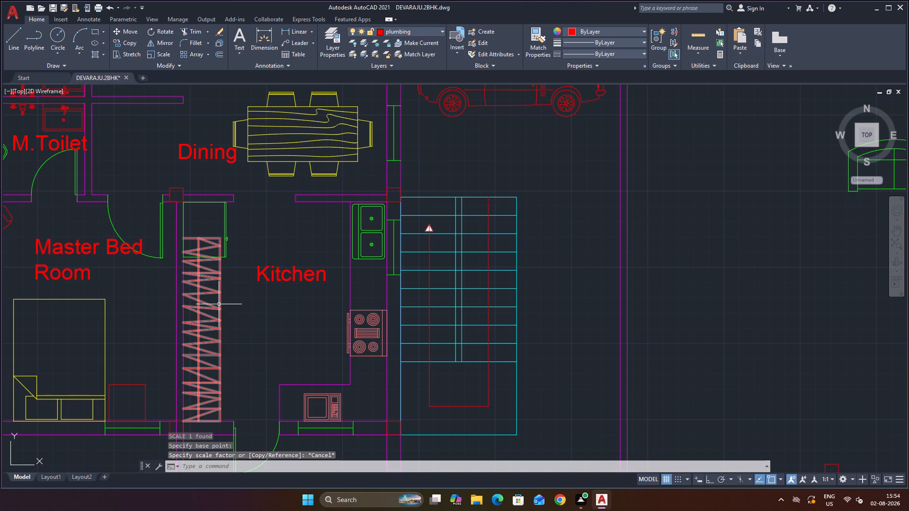
# Move the kitchen shelf straight south about 1'-2" so its north end meets the appliance block's south edge.
pyautogui.click(219, 304)
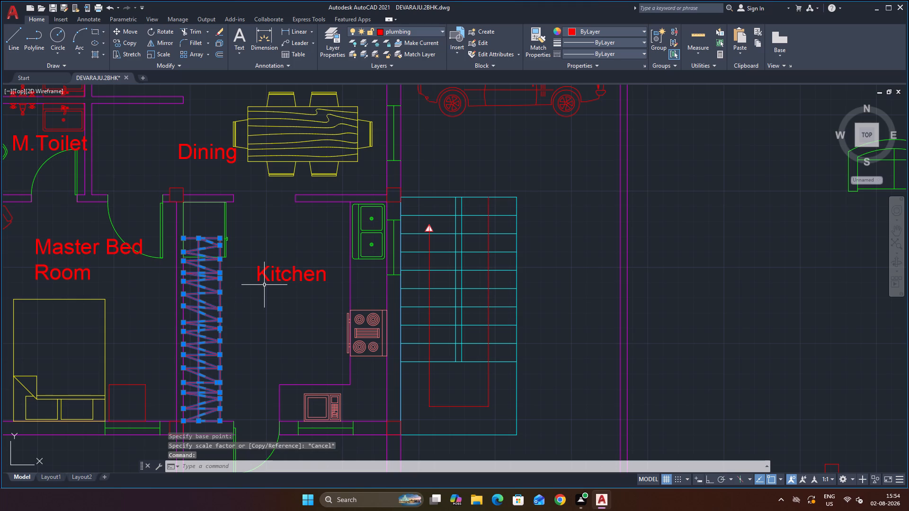
pyautogui.press('m')
pyautogui.press('Return')
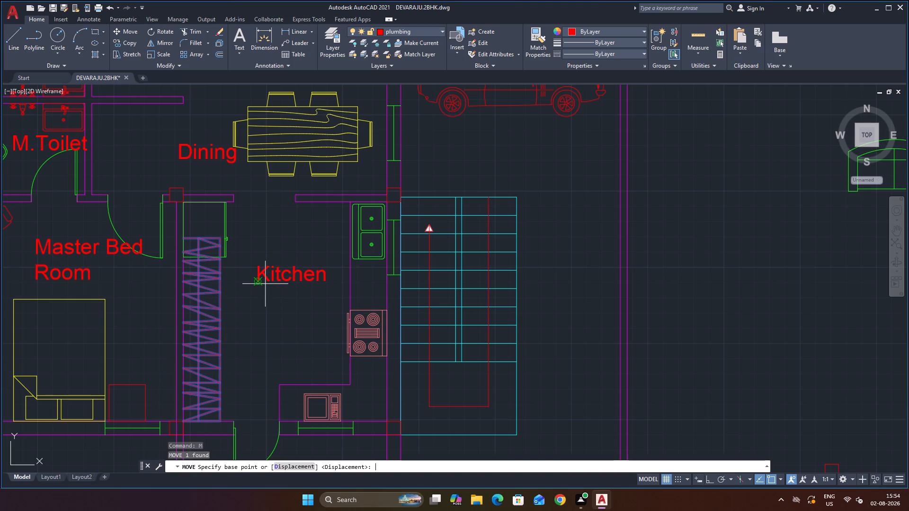
pyautogui.scroll(2, 241, 358)
pyautogui.scroll(-4, 242, 330)
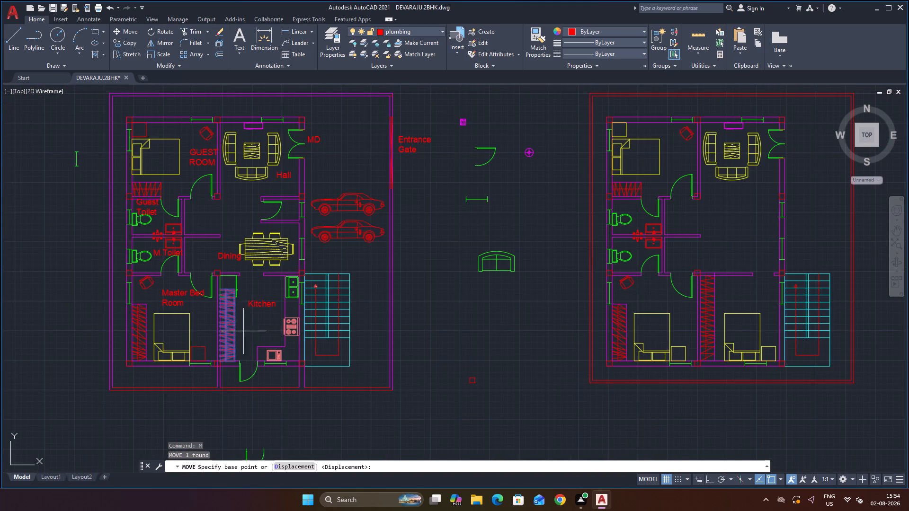
pyautogui.scroll(2, 223, 374)
pyautogui.click(246, 343)
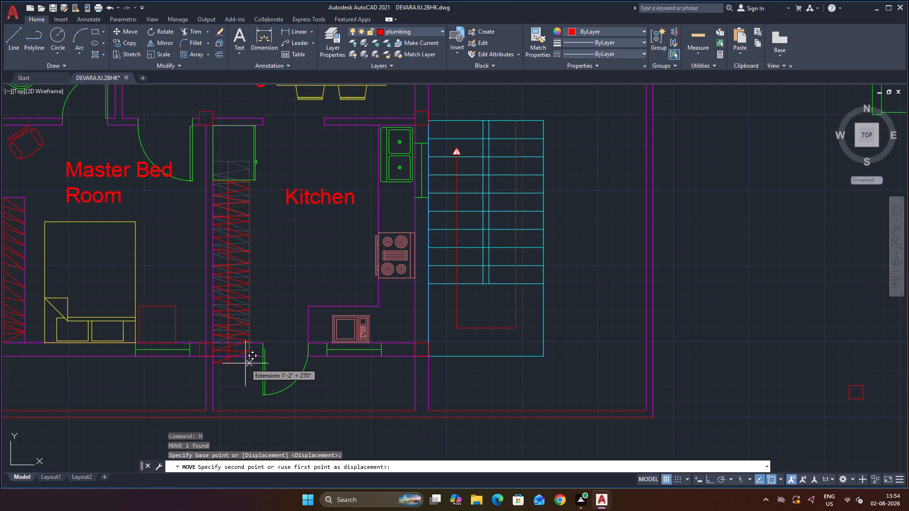
pyautogui.click(245, 363)
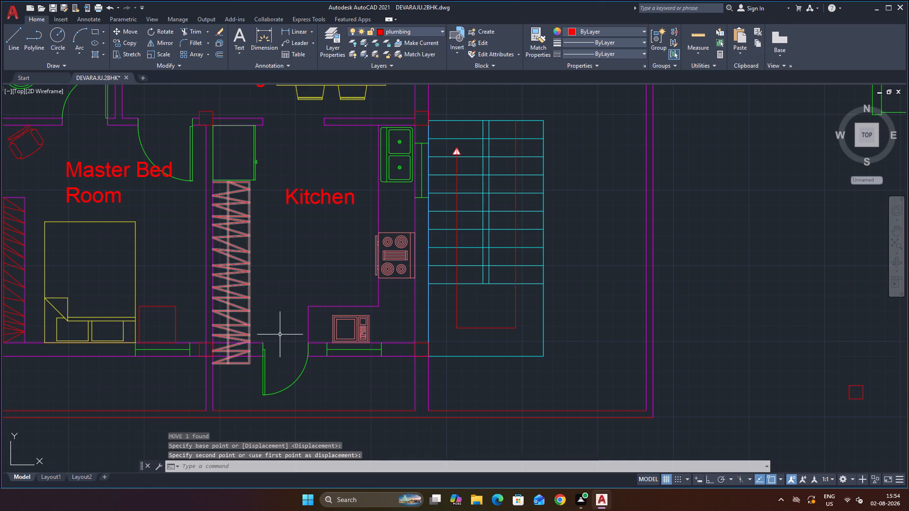
# Trim the kitchen shelf lines that project south past the south wall's outer face, plus the shelf's east edge within the wall.
pyautogui.scroll(1, 285, 333)
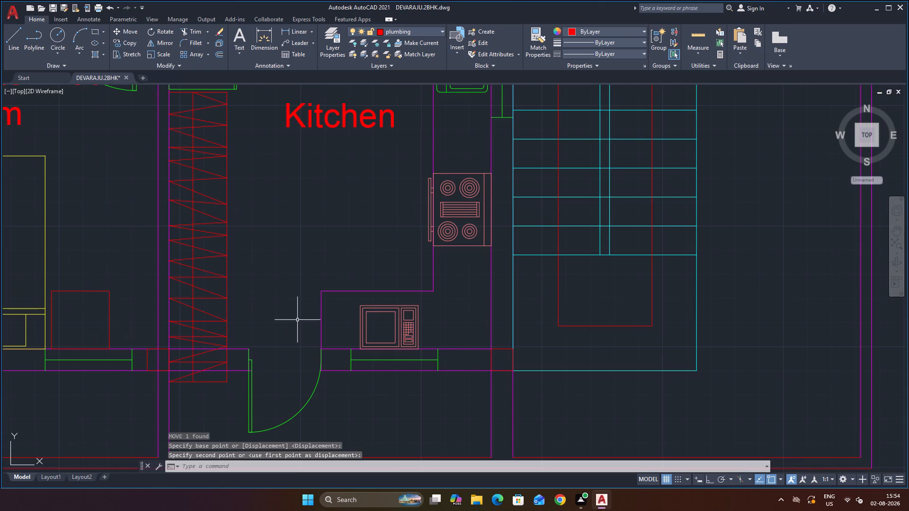
pyautogui.press('Escape')
pyautogui.press('Escape')
pyautogui.write('tr')
pyautogui.press('Return')
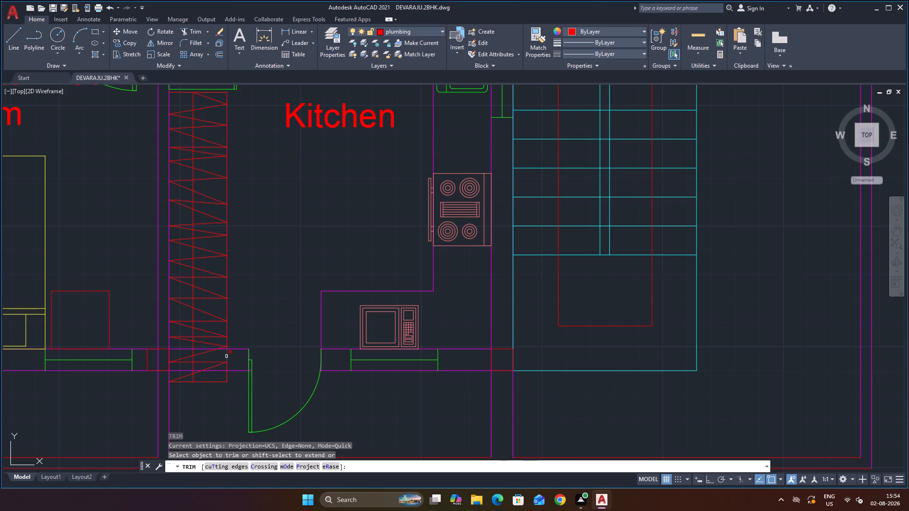
pyautogui.click(227, 353)
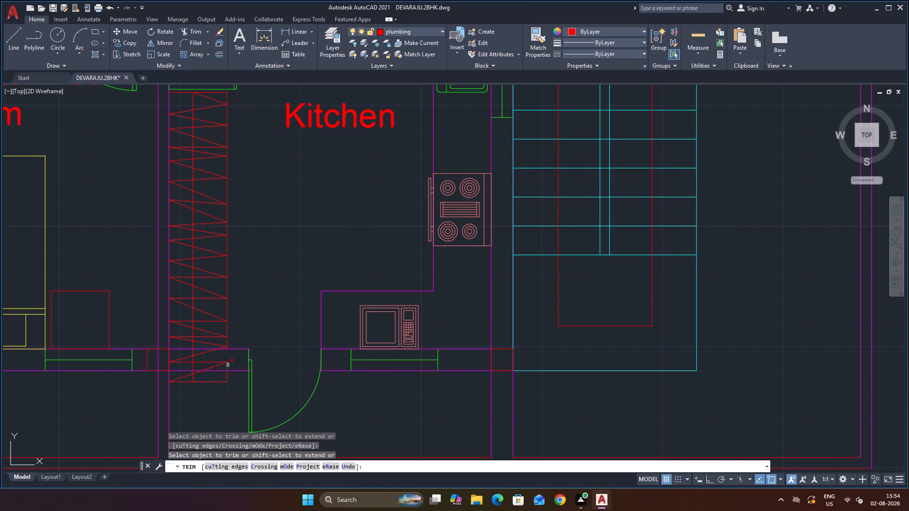
pyautogui.click(227, 366)
pyautogui.click(223, 364)
pyautogui.click(220, 362)
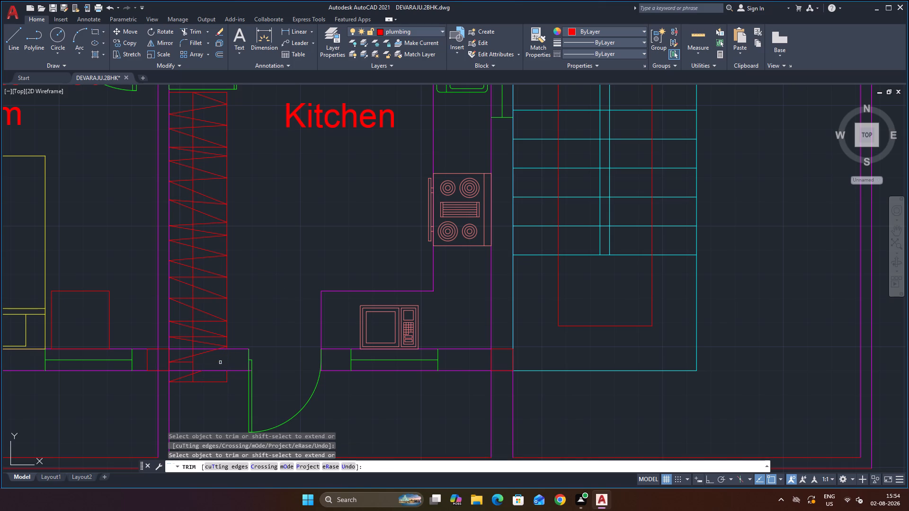
pyautogui.click(203, 380)
pyautogui.click(199, 385)
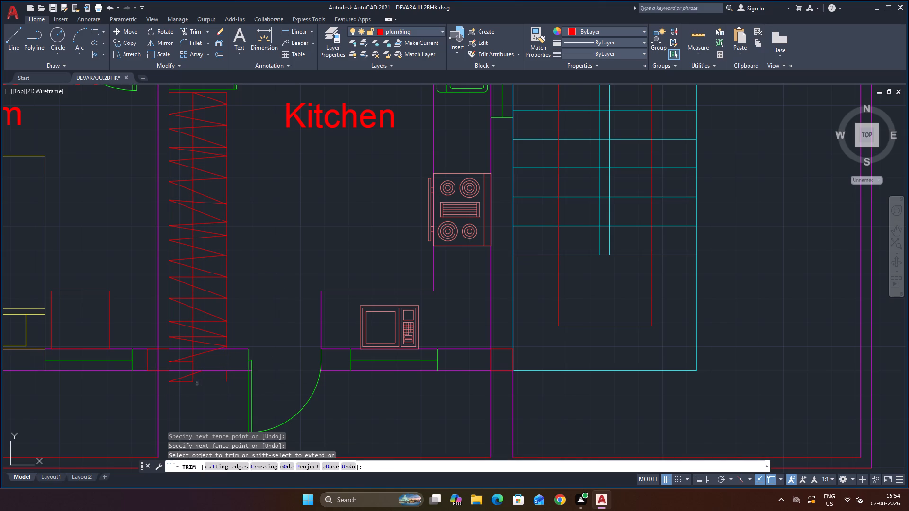
pyautogui.click(189, 375)
pyautogui.click(192, 376)
pyautogui.click(193, 382)
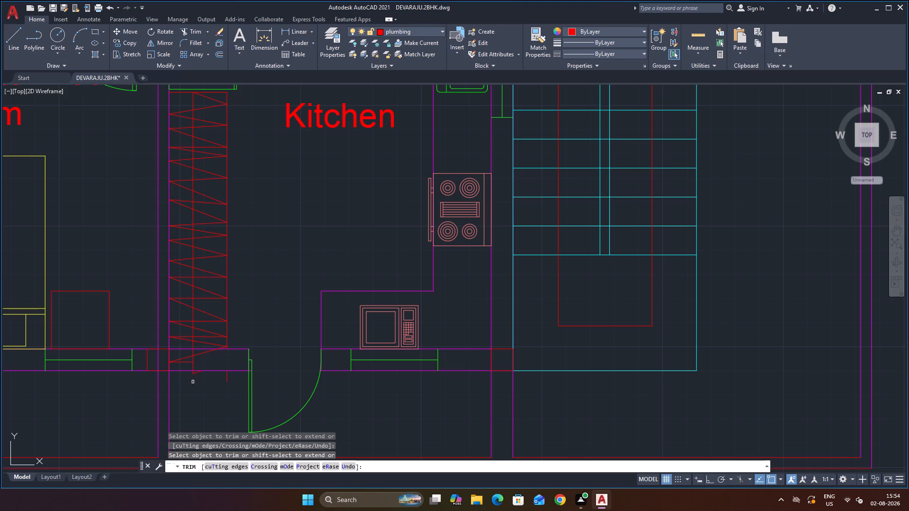
pyautogui.scroll(3, 193, 375)
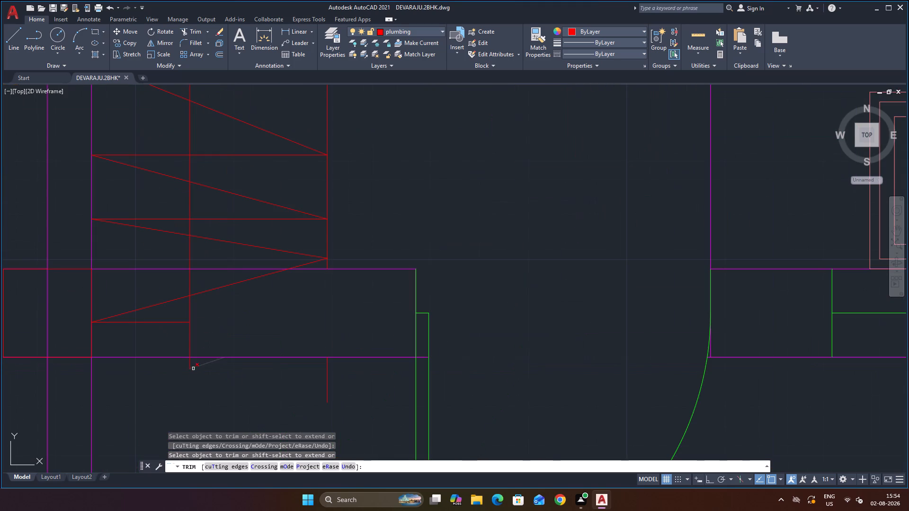
pyautogui.click(194, 367)
pyautogui.click(189, 364)
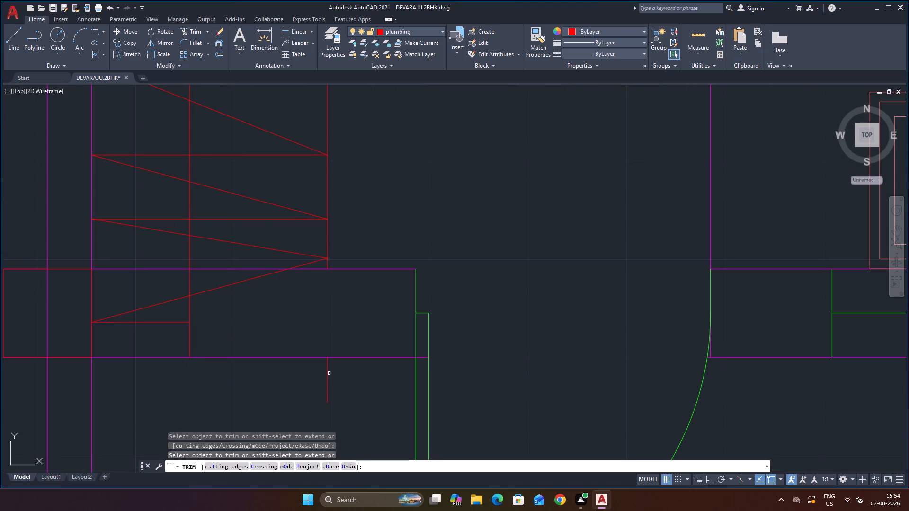
pyautogui.click(329, 373)
pyautogui.moveTo(329, 373); pyautogui.dragTo(297, 374)
pyautogui.click(333, 376)
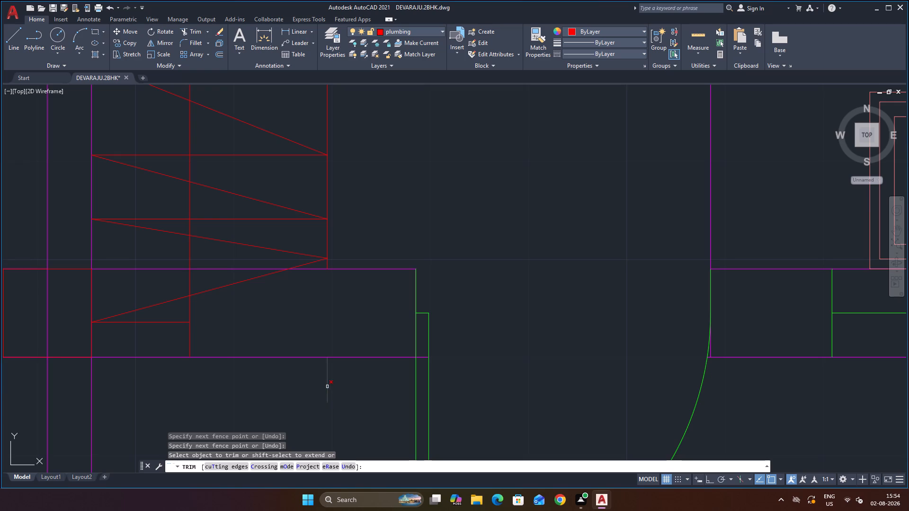
pyautogui.click(327, 387)
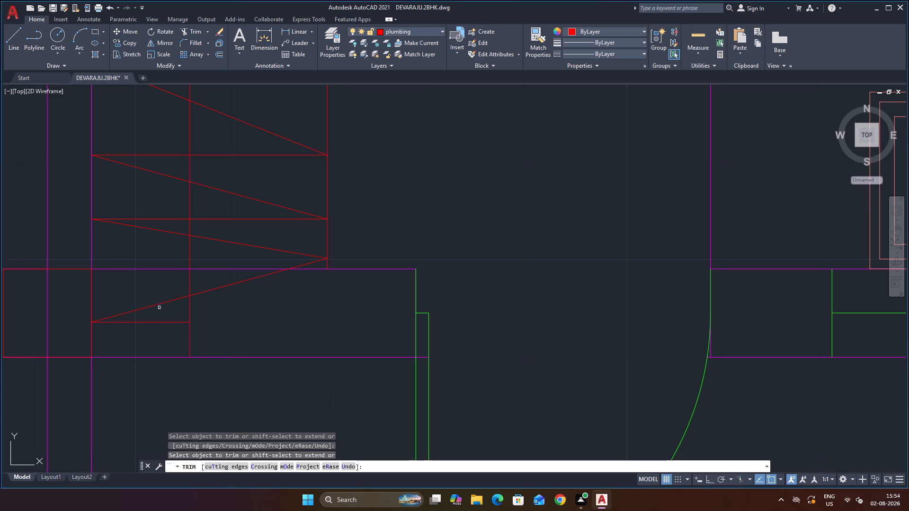
# Trim the remaining kitchen shelf lines inside the south wall's thickness back to the wall's inner face.
pyautogui.click(160, 304)
pyautogui.click(182, 324)
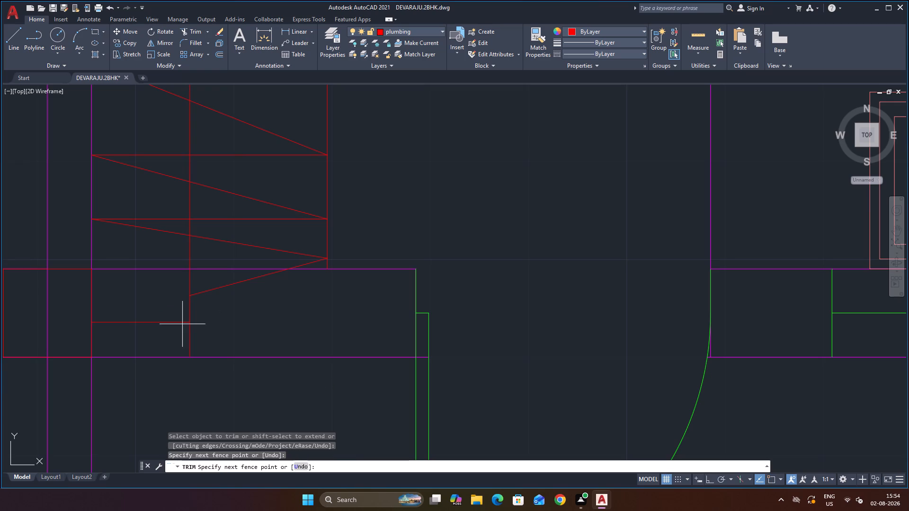
pyautogui.click(185, 320)
pyautogui.click(191, 308)
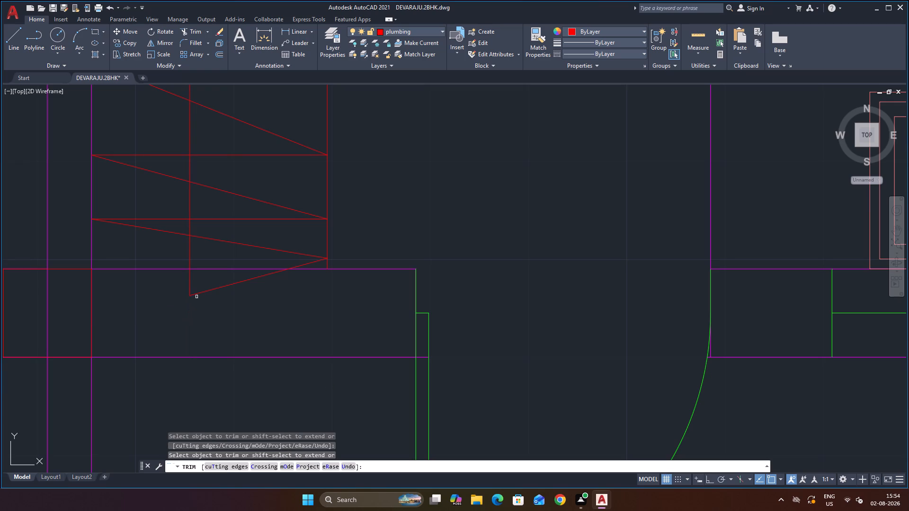
pyautogui.click(196, 297)
pyautogui.click(198, 294)
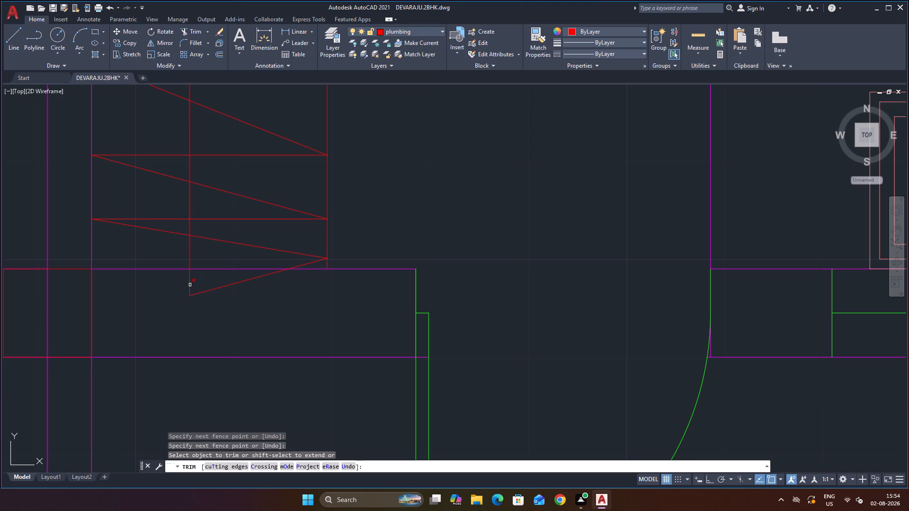
pyautogui.click(190, 282)
pyautogui.click(206, 291)
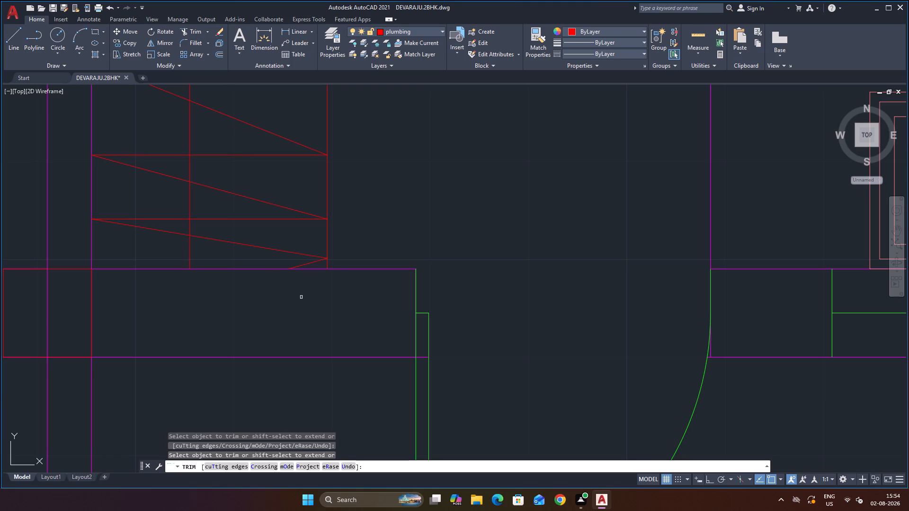
# Draw a line along the south wall's inner face to close the kitchen shelf's south end from west to east edge.
pyautogui.scroll(-1, 213, 290)
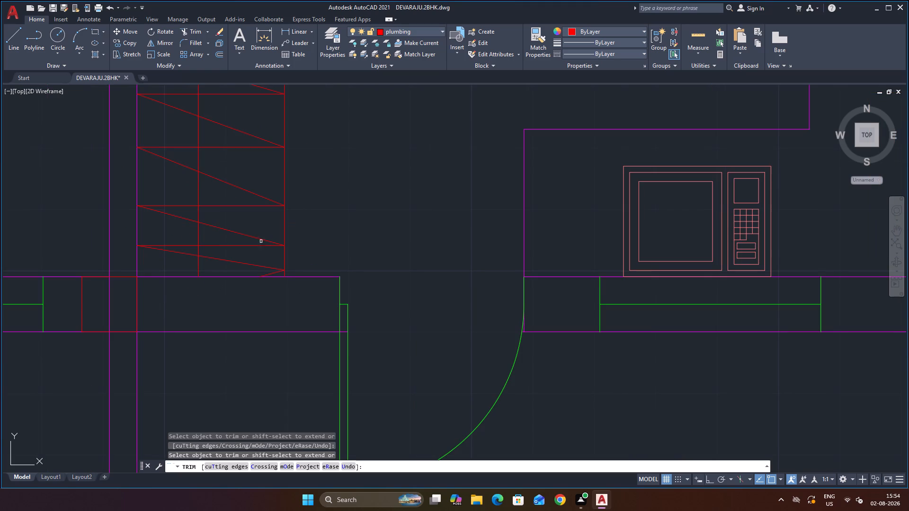
pyautogui.click(8, 42)
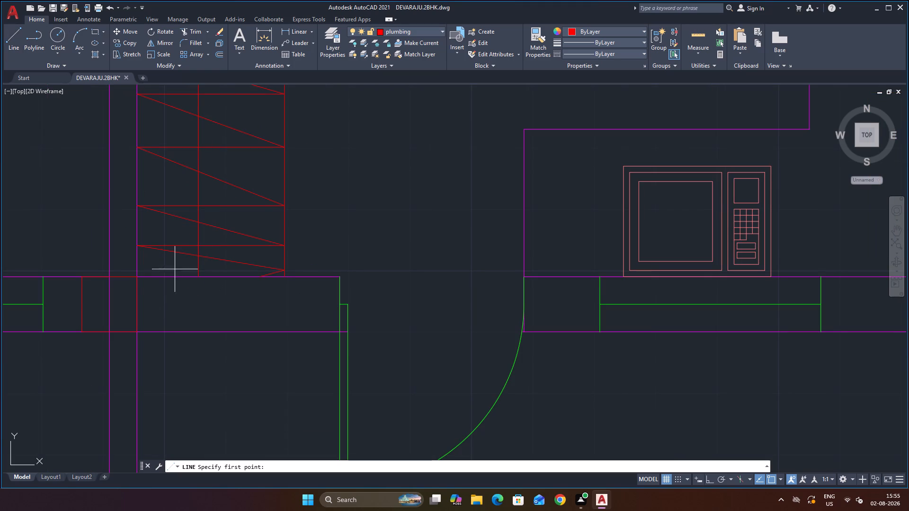
pyautogui.click(136, 274)
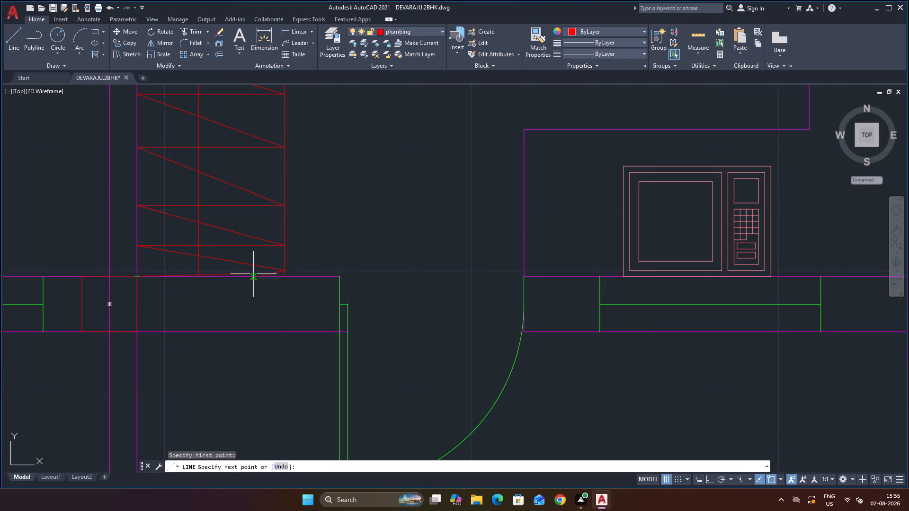
pyautogui.click(282, 278)
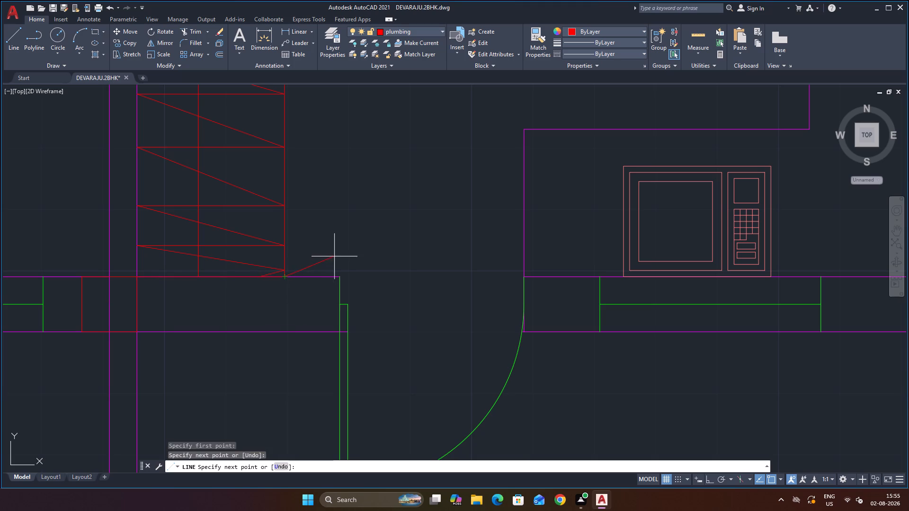
pyautogui.scroll(-3, 362, 238)
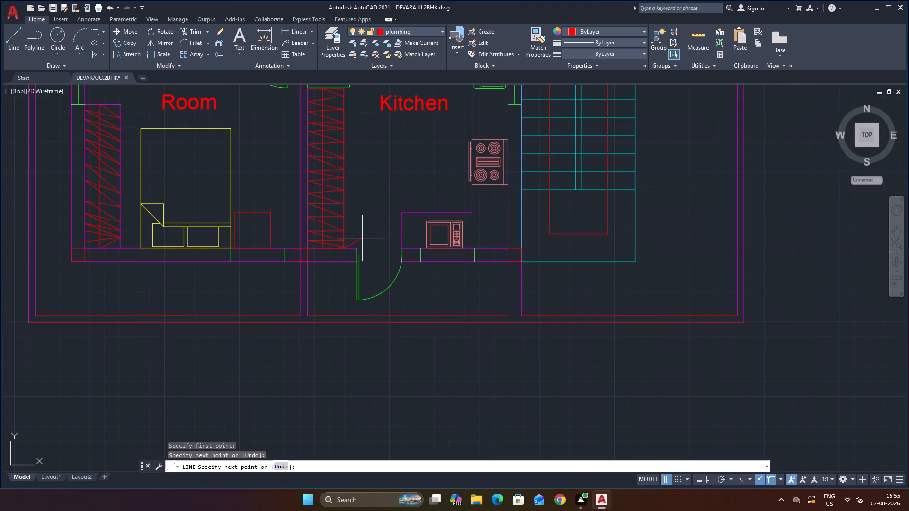
pyautogui.press('Escape')
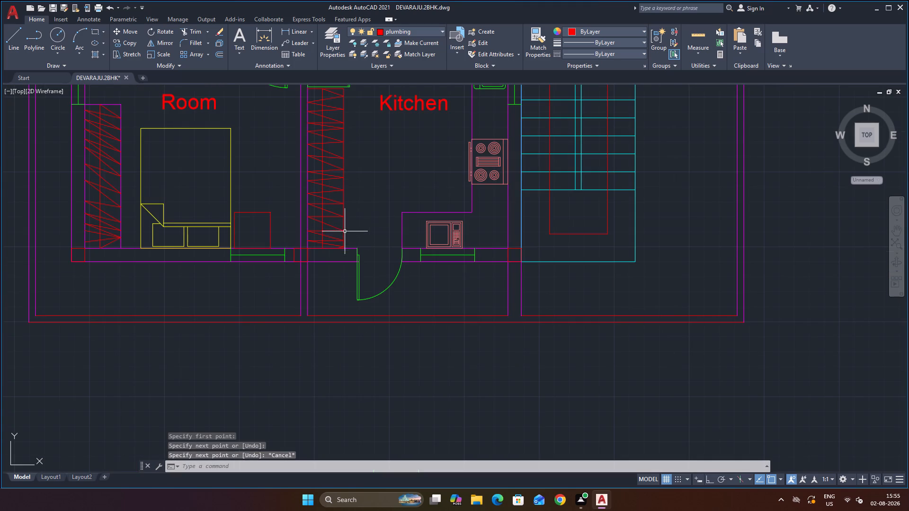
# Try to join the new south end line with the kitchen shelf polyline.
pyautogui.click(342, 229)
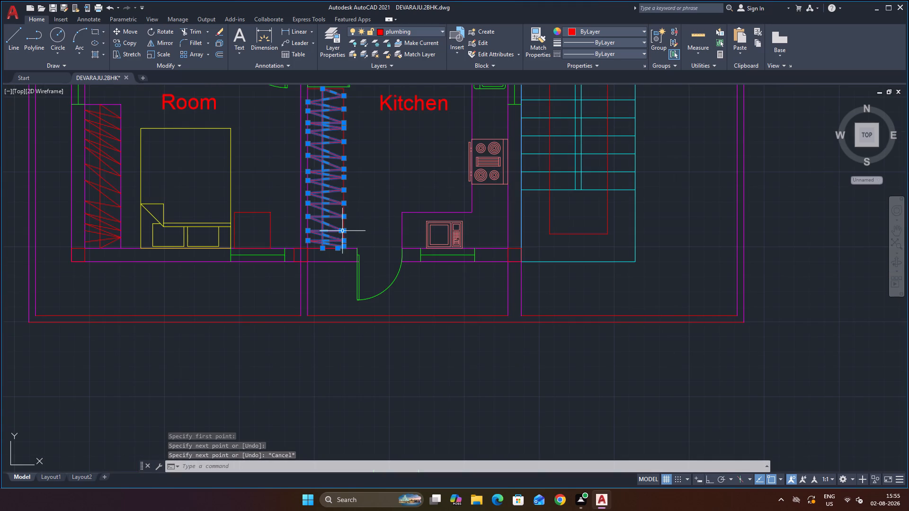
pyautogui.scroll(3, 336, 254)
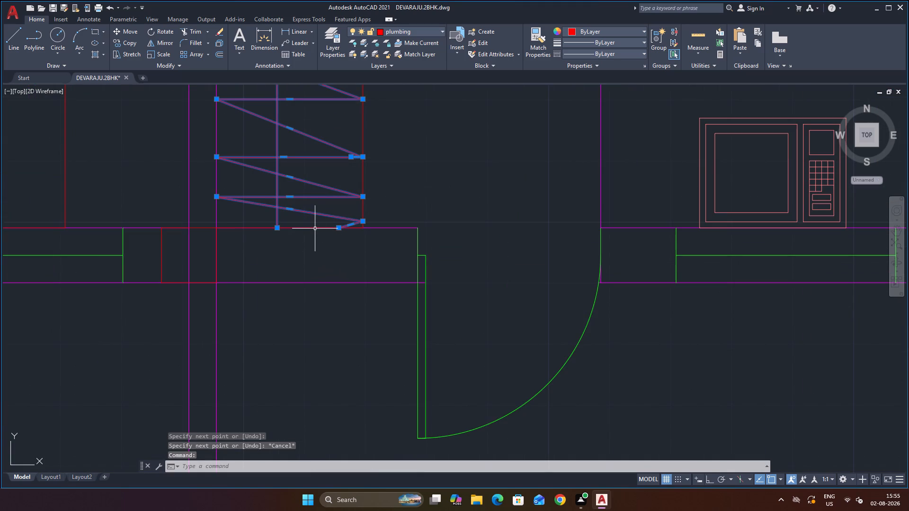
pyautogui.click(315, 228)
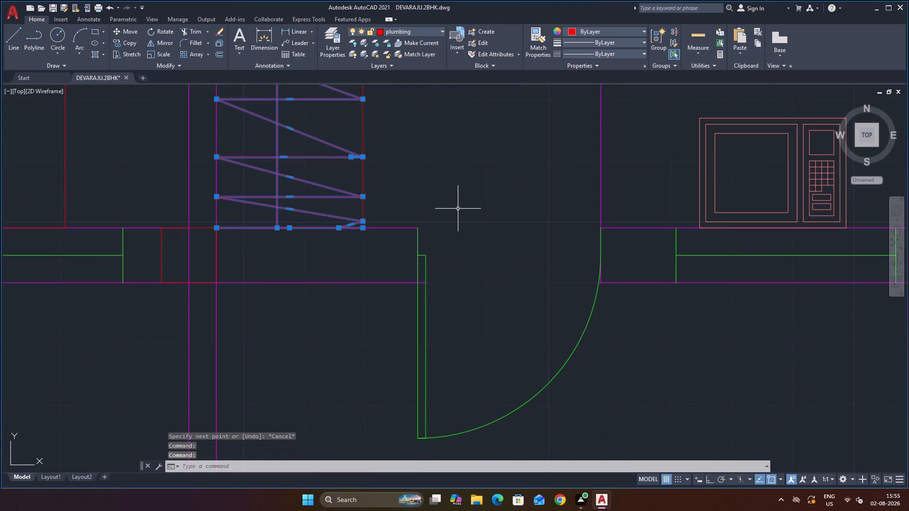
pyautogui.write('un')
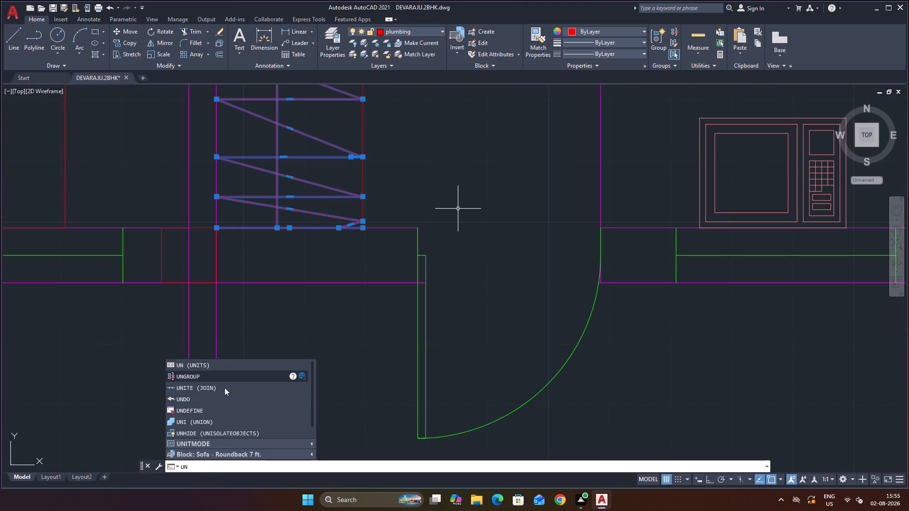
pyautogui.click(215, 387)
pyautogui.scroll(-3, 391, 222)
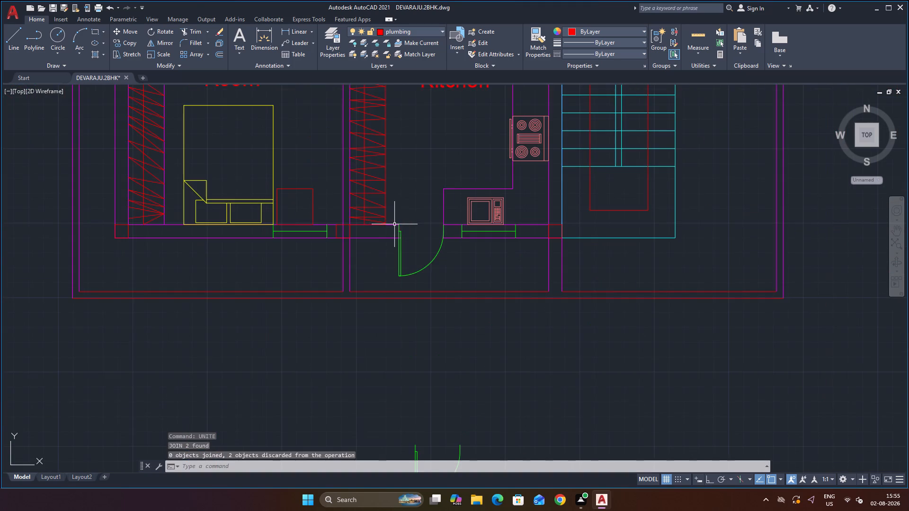
# Try to assign the four red lines of the south boundary wall to the walls layer, using magenta as the layer's colour.
pyautogui.scroll(-3, 411, 197)
pyautogui.scroll(4, 444, 149)
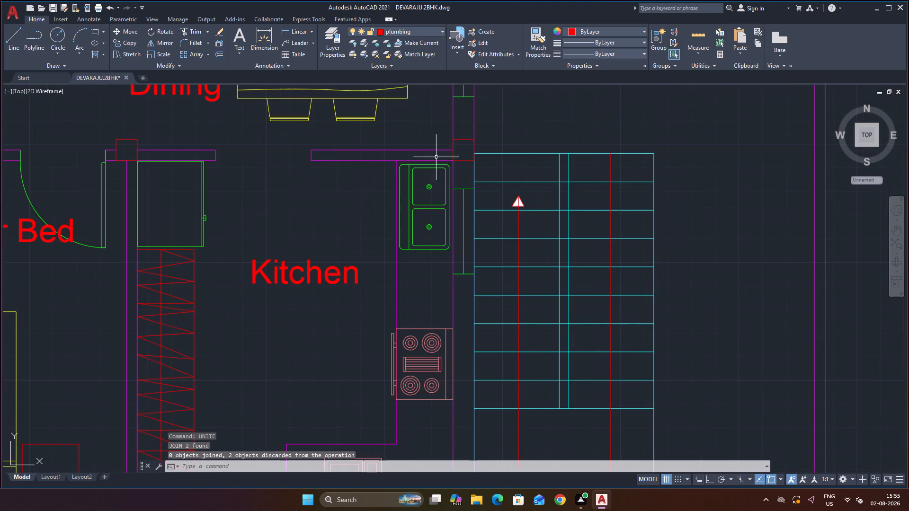
pyautogui.scroll(-3, 300, 216)
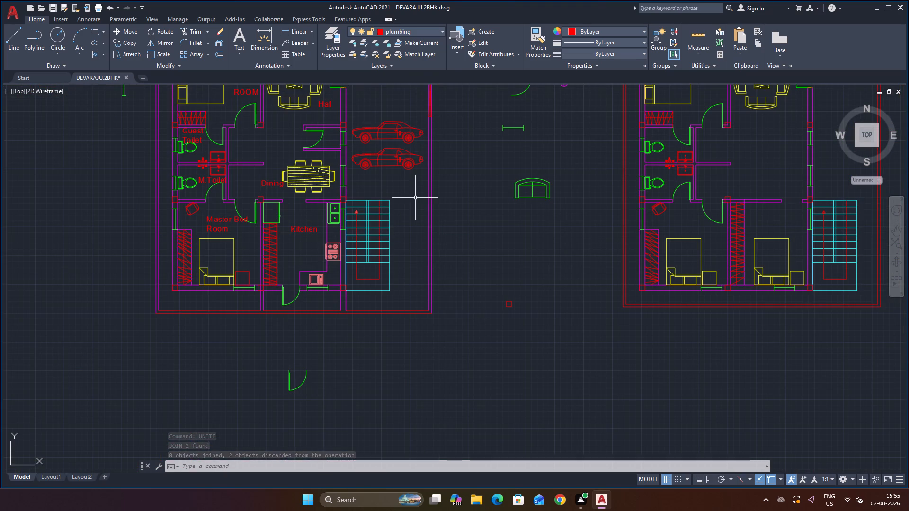
pyautogui.scroll(1, 284, 332)
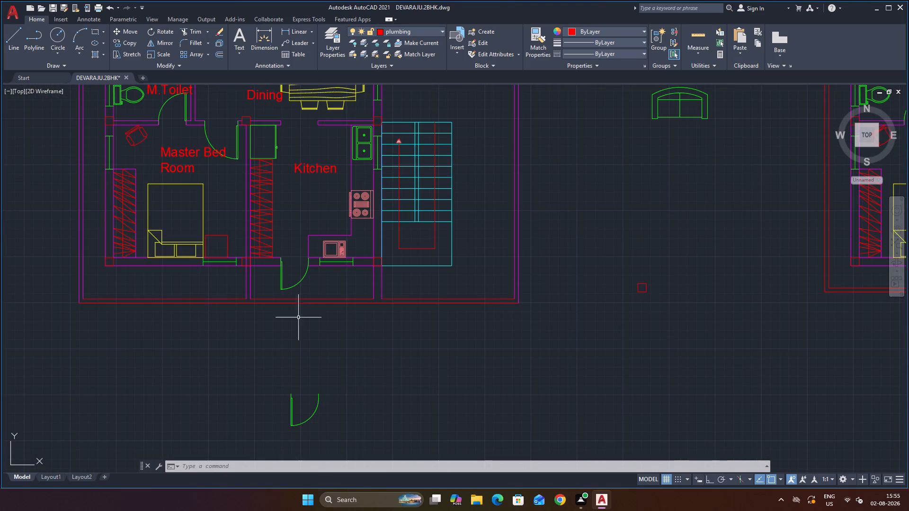
pyautogui.click(442, 288)
pyautogui.click(385, 328)
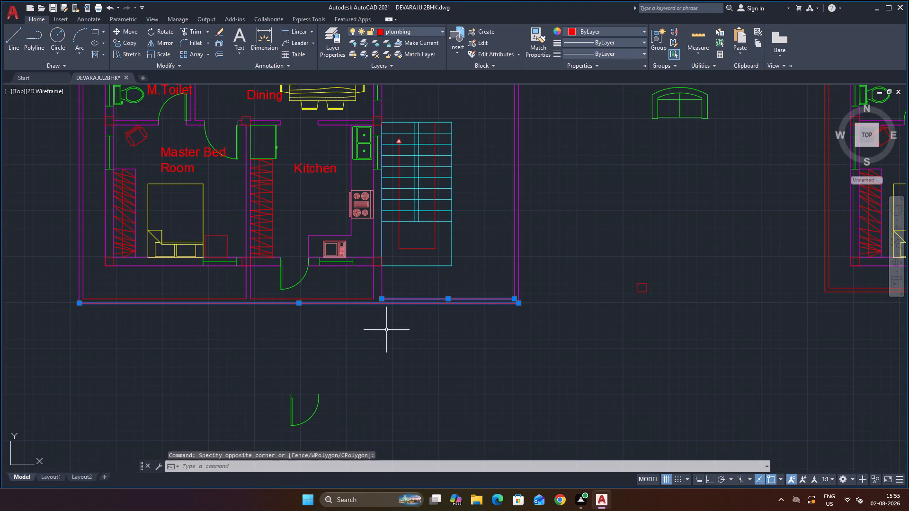
pyautogui.moveTo(336, 291); pyautogui.dragTo(344, 294)
pyautogui.click(303, 332)
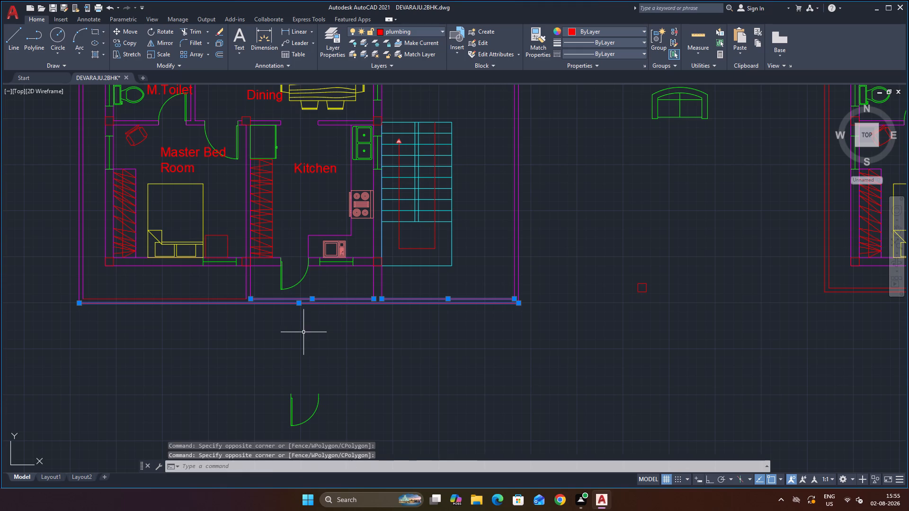
pyautogui.click(222, 286)
pyautogui.click(193, 323)
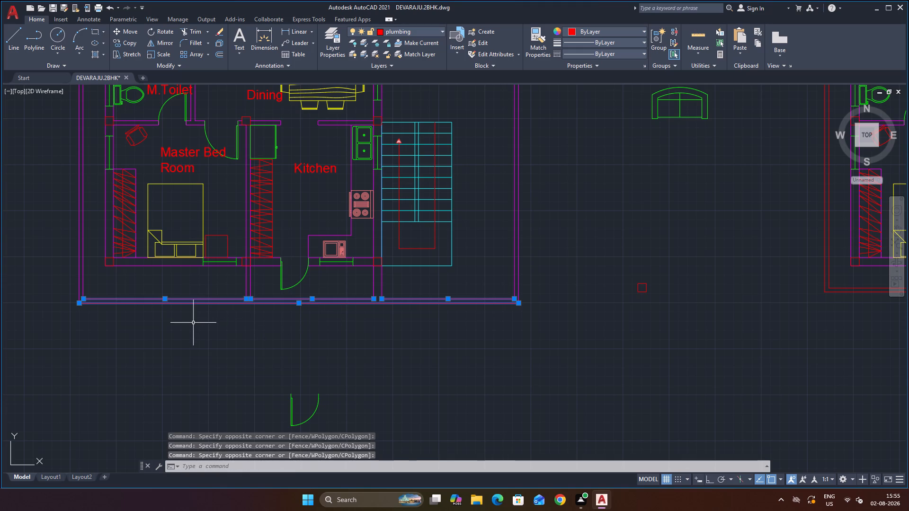
pyautogui.click(392, 31)
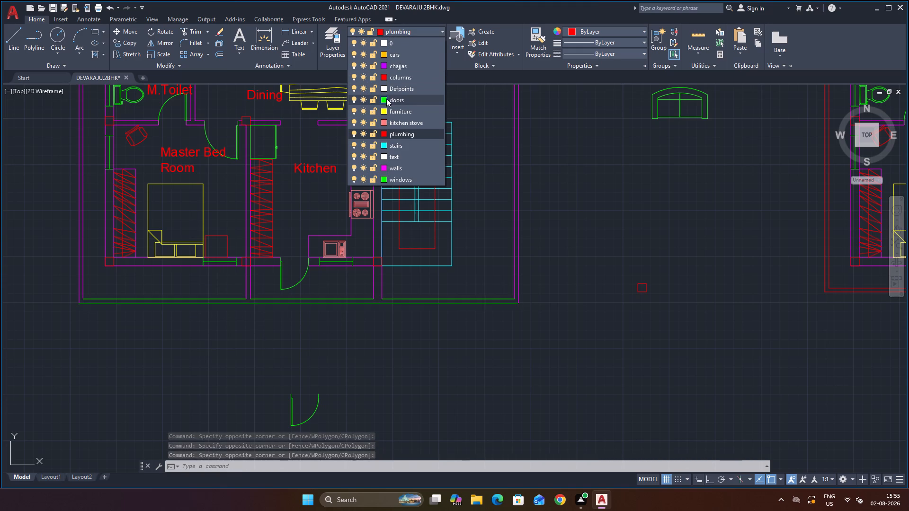
pyautogui.click(383, 168)
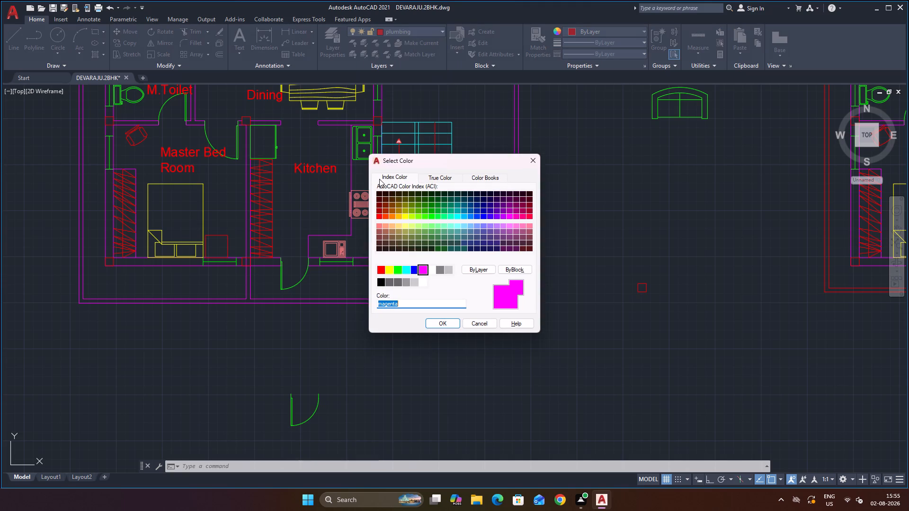
pyautogui.click(446, 322)
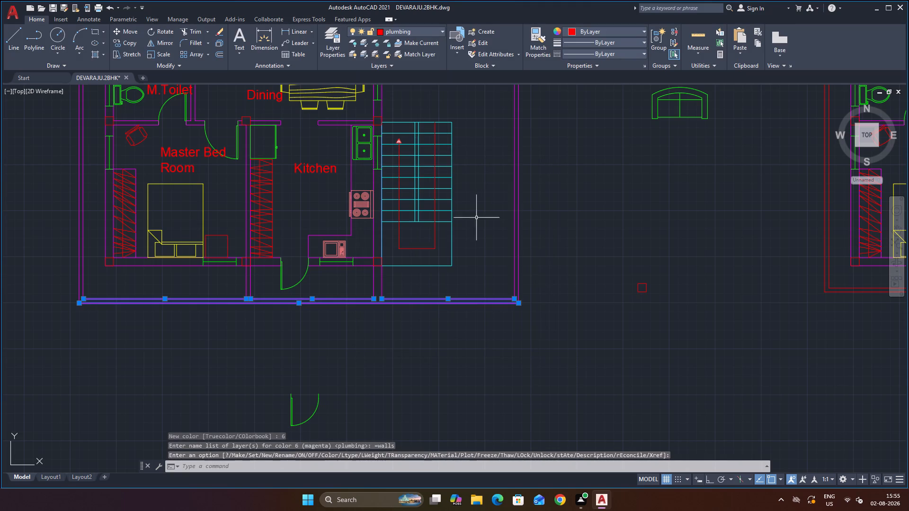
pyautogui.press('Escape')
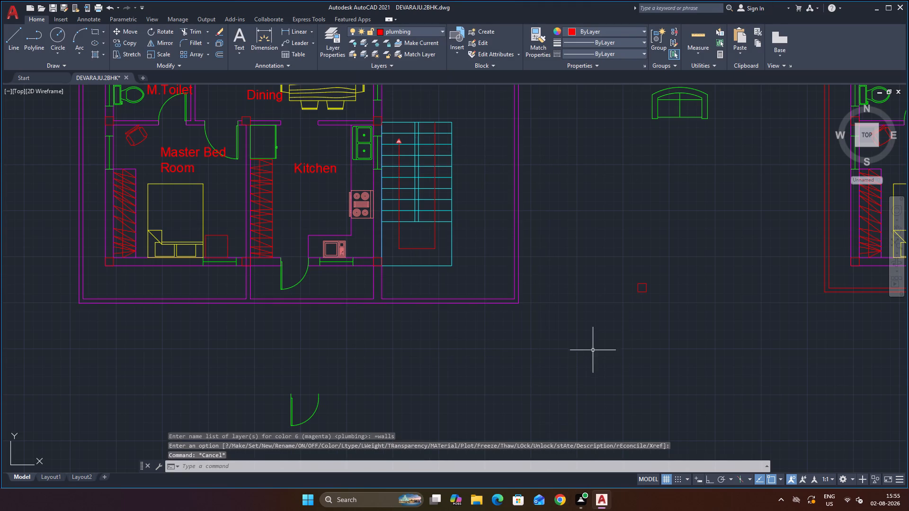
# Copy the Kitchen label into the space south of the kitchen, between the south wall and the boundary wall.
pyautogui.scroll(-2, 593, 350)
pyautogui.scroll(2, 517, 298)
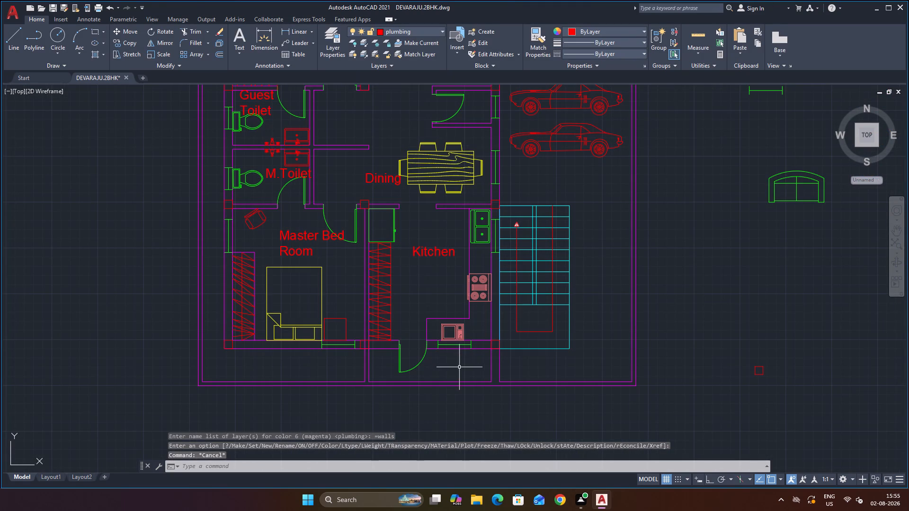
pyautogui.click(441, 254)
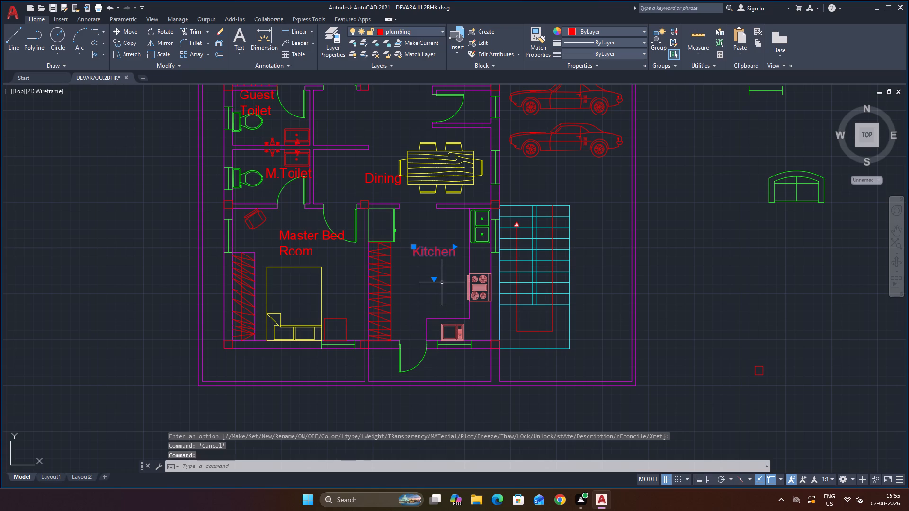
pyautogui.hotkey('ctrl', 'c')
pyautogui.click(440, 251)
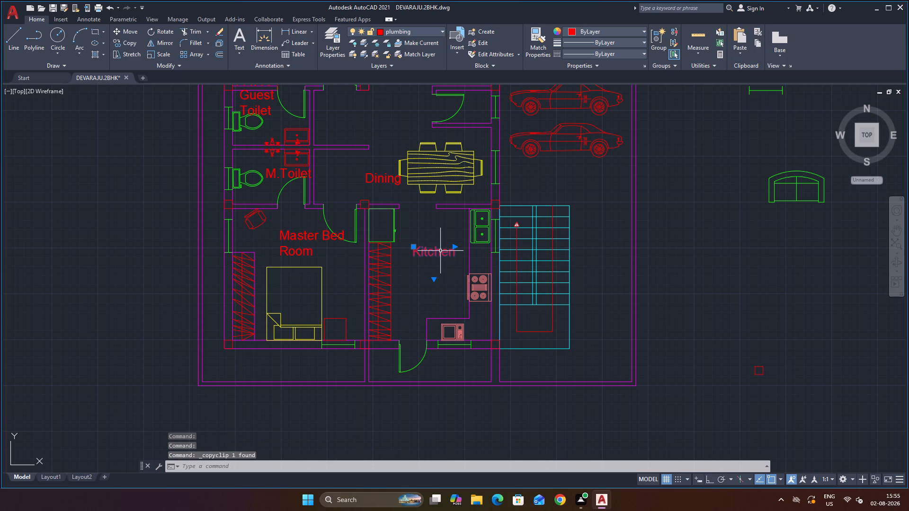
pyautogui.click(445, 368)
pyautogui.hotkey('ctrl', 'v')
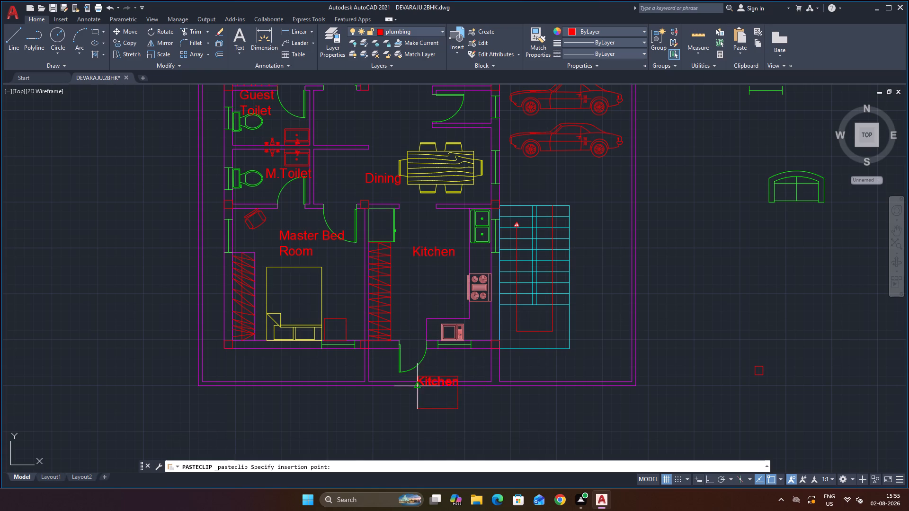
pyautogui.click(430, 366)
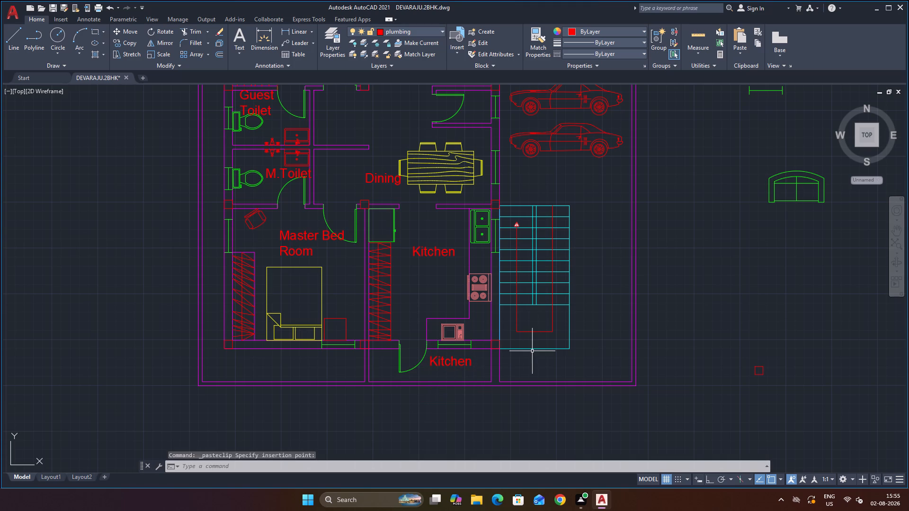
pyautogui.press('Escape')
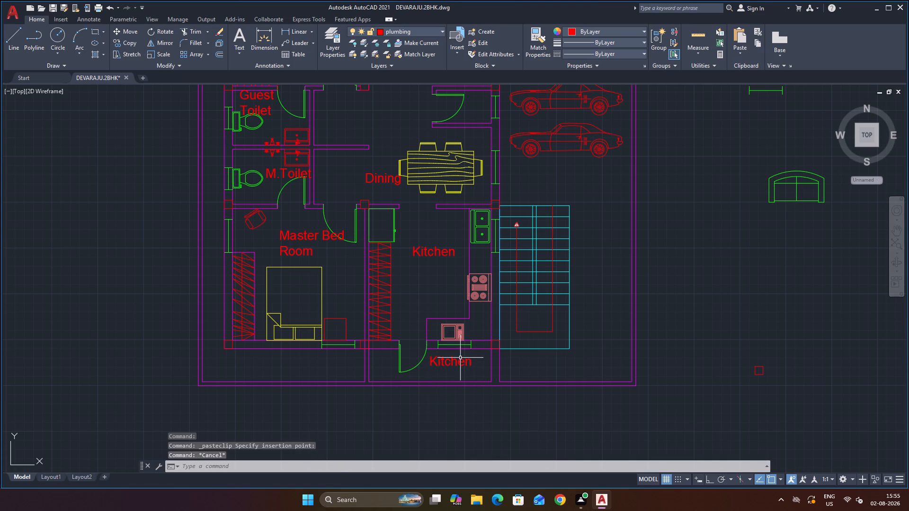
# Replace the text of the copied Kitchen label south of the kitchen with "Utilies".
pyautogui.doubleClick(460, 358)
pyautogui.press('Escape')
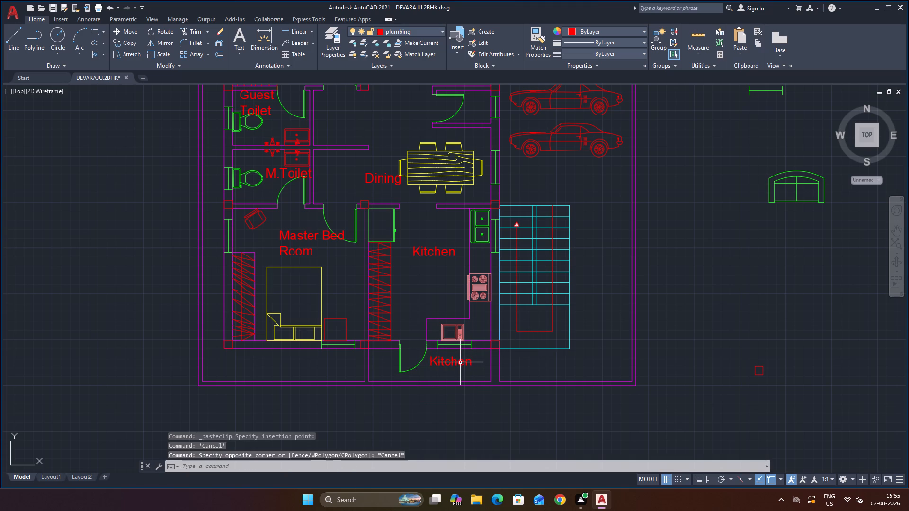
pyautogui.doubleClick(461, 362)
pyautogui.doubleClick(460, 361)
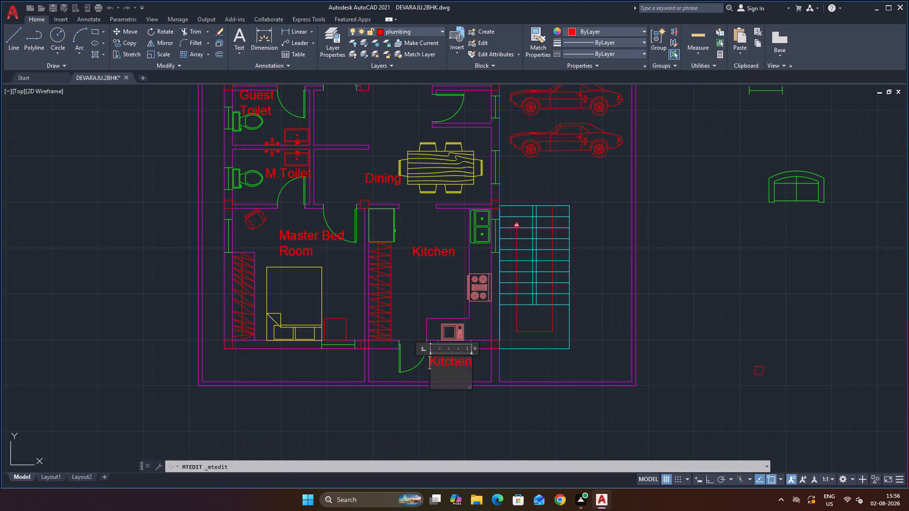
pyautogui.press('Right')
pyautogui.press('Right')
pyautogui.press('Right')
pyautogui.press('Right')
pyautogui.press('Right')
pyautogui.press('Right')
pyautogui.press('Right')
pyautogui.press('Right')
pyautogui.press('Right')
pyautogui.press('Right')
pyautogui.press('Right')
pyautogui.press('Right')
pyautogui.press('Right')
pyautogui.press('Right')
pyautogui.press('Right')
pyautogui.press('Right')
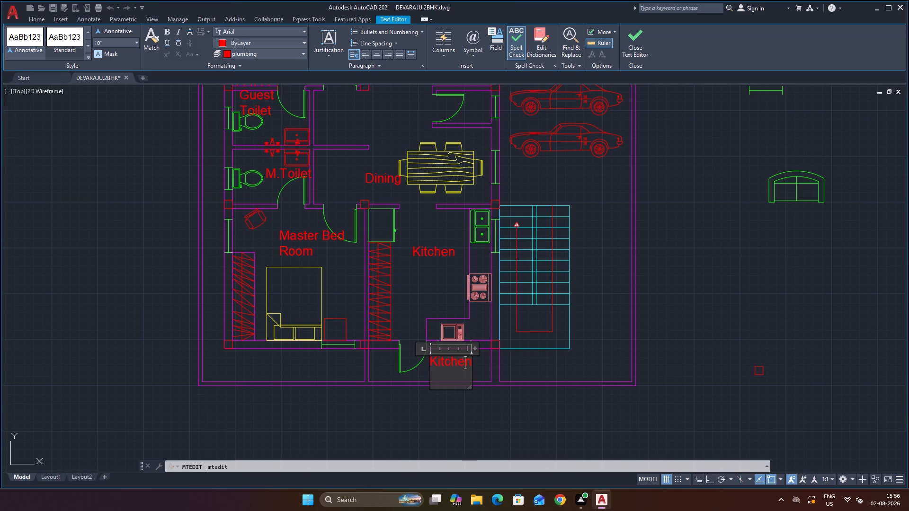
pyautogui.press('BackSpace')
pyautogui.press('BackSpace')
pyautogui.press('BackSpace')
pyautogui.press('BackSpace')
pyautogui.press('BackSpace')
pyautogui.press('BackSpace')
pyautogui.press('BackSpace')
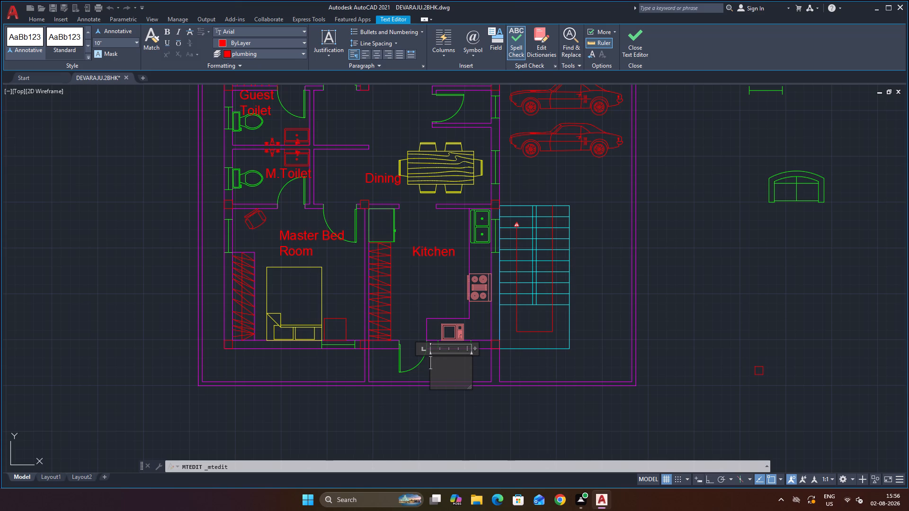
pyautogui.write('ut')
pyautogui.press('BackSpace')
pyautogui.press('t')
pyautogui.press('BackSpace')
pyautogui.press('u')
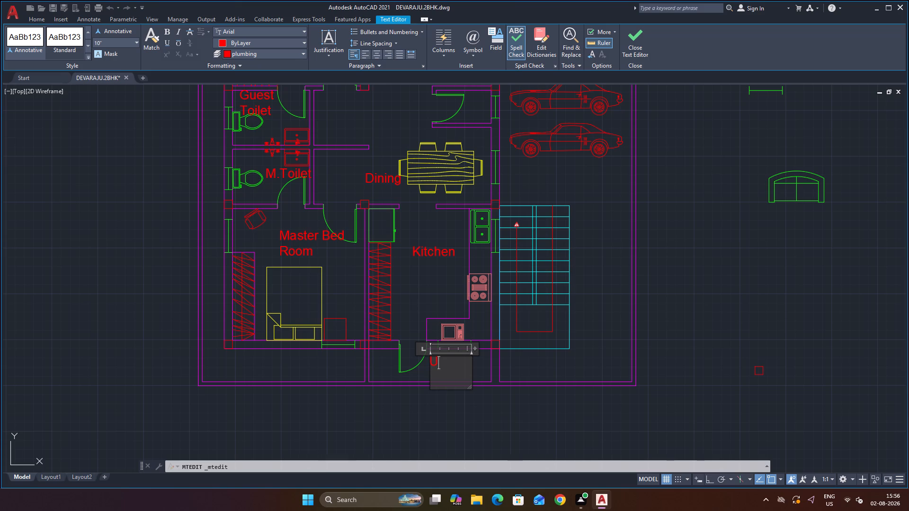
pyautogui.write('ti')
pyautogui.write('lies')
pyautogui.click(688, 333)
# Correct the label south of the kitchen to read "Utility".
pyautogui.scroll(1, 470, 359)
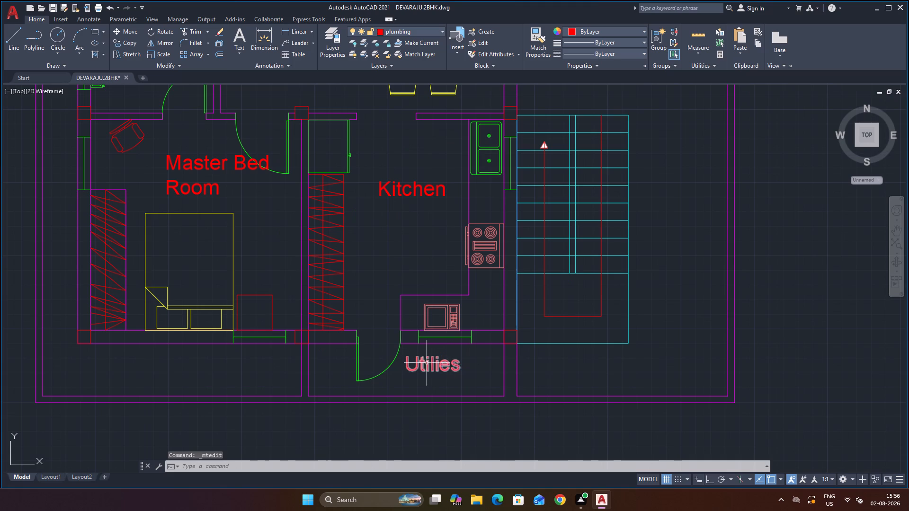
pyautogui.tripleClick(427, 363)
pyautogui.click(459, 369)
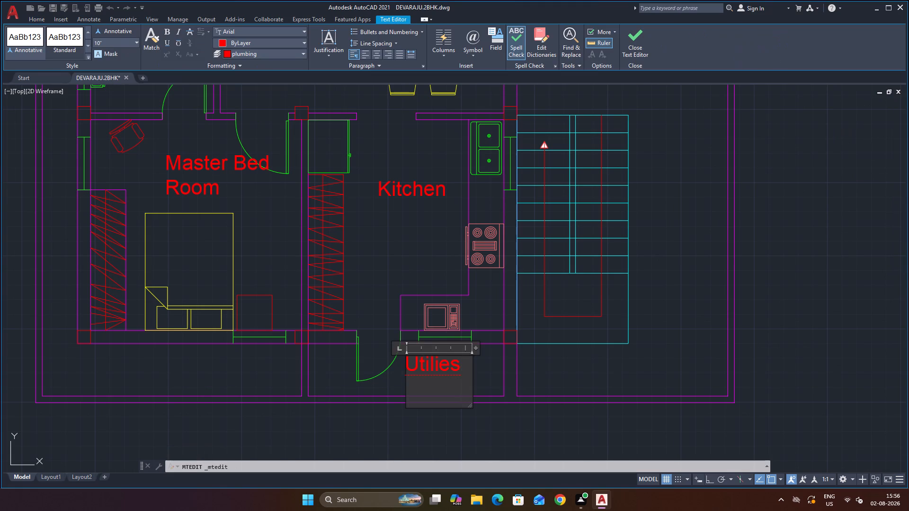
pyautogui.press('BackSpace')
pyautogui.press('BackSpace')
pyautogui.press('BackSpace')
pyautogui.press('BackSpace')
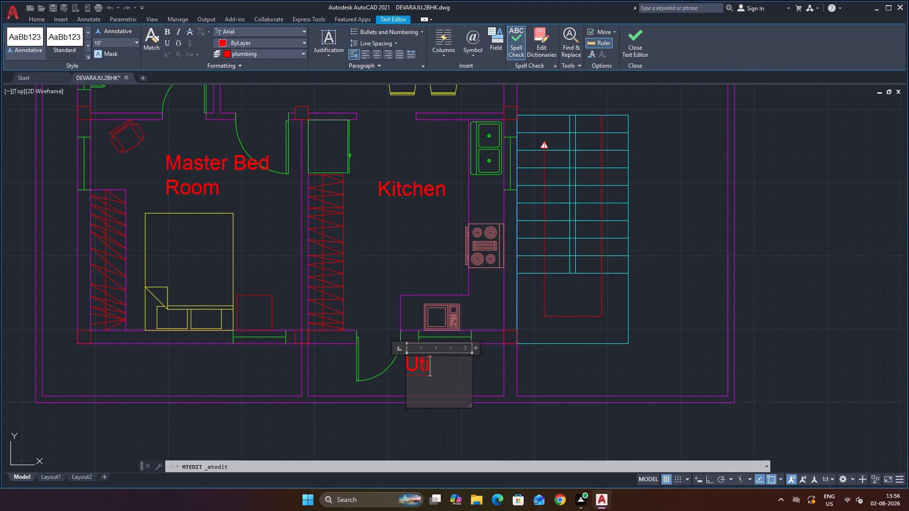
pyautogui.write('lit')
pyautogui.press('y')
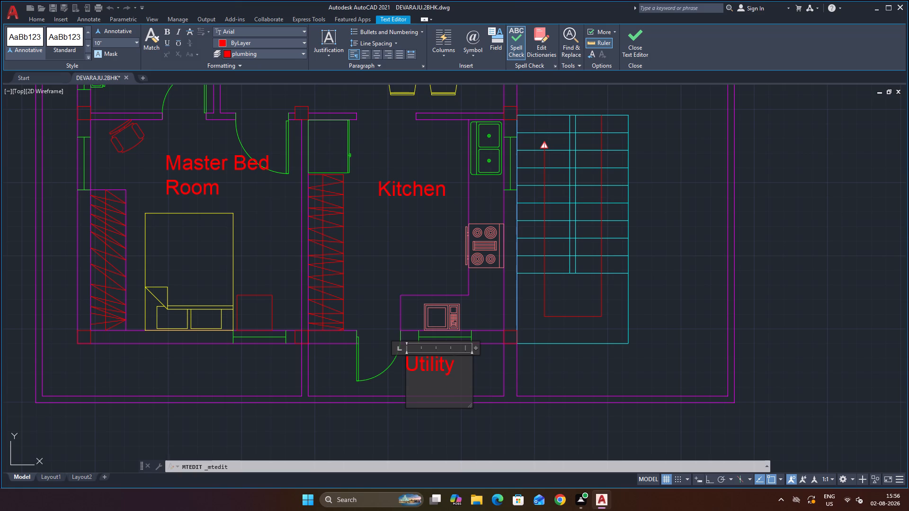
pyautogui.click(809, 248)
# Erase the two magenta lines of the north boundary wall.
pyautogui.scroll(-2, 585, 379)
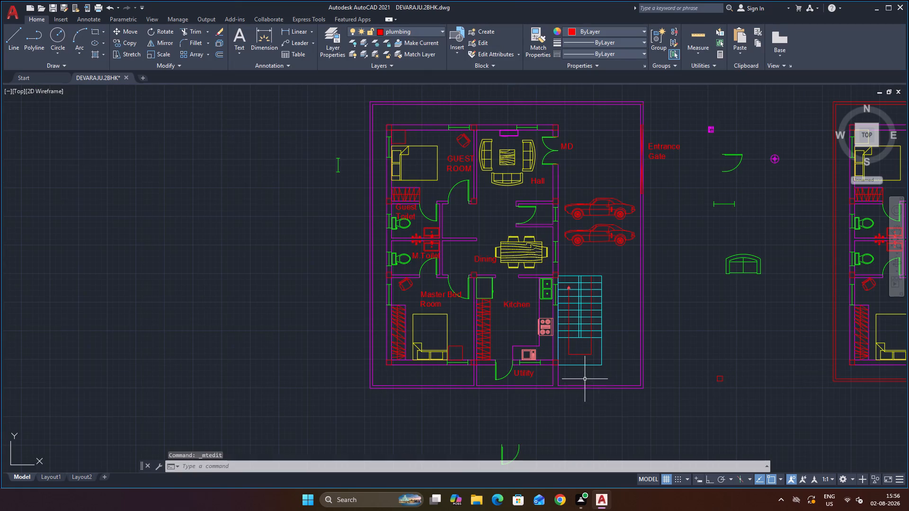
pyautogui.scroll(1, 616, 336)
pyautogui.scroll(-2, 617, 344)
pyautogui.scroll(1, 658, 334)
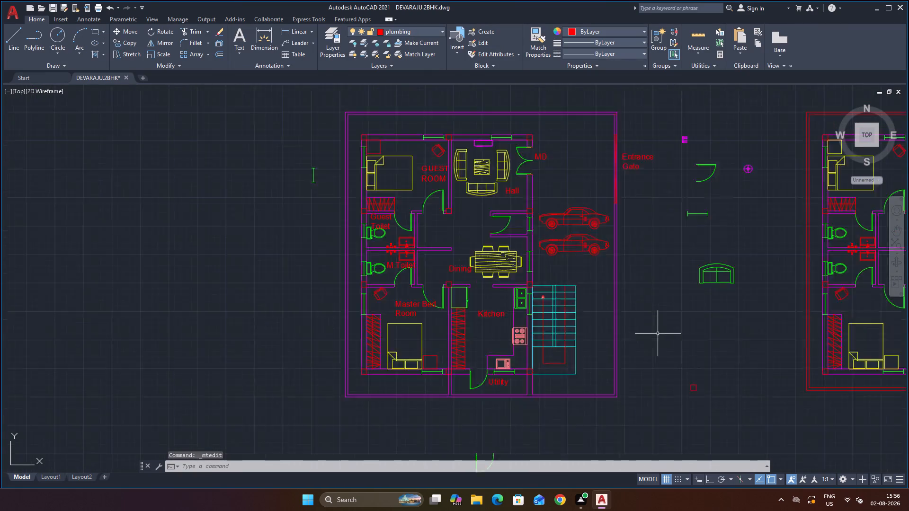
pyautogui.scroll(1, 658, 334)
pyautogui.scroll(-2, 639, 300)
pyautogui.scroll(2, 592, 224)
pyautogui.scroll(-2, 572, 180)
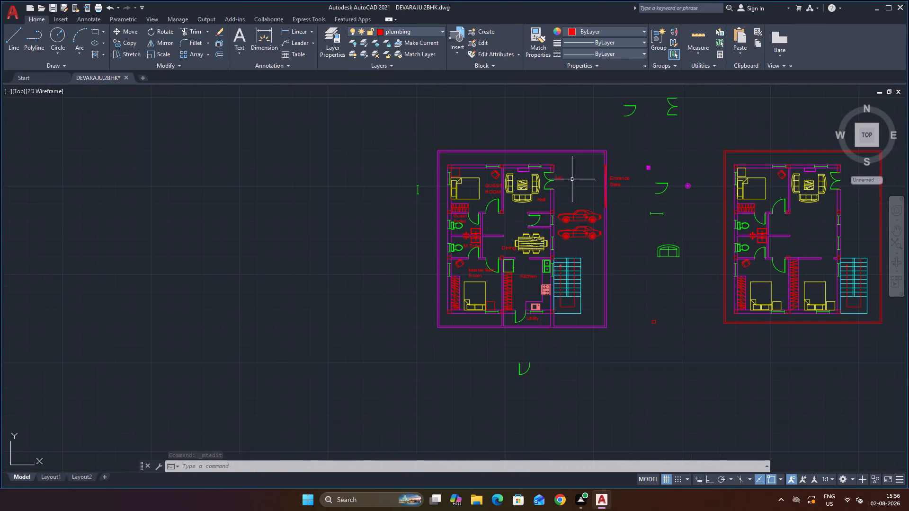
pyautogui.scroll(2, 550, 150)
pyautogui.click(577, 131)
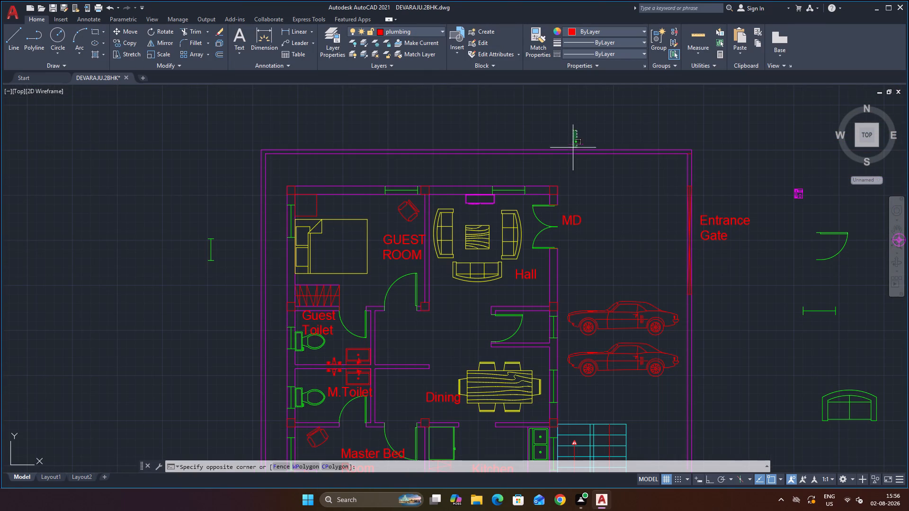
pyautogui.click(573, 161)
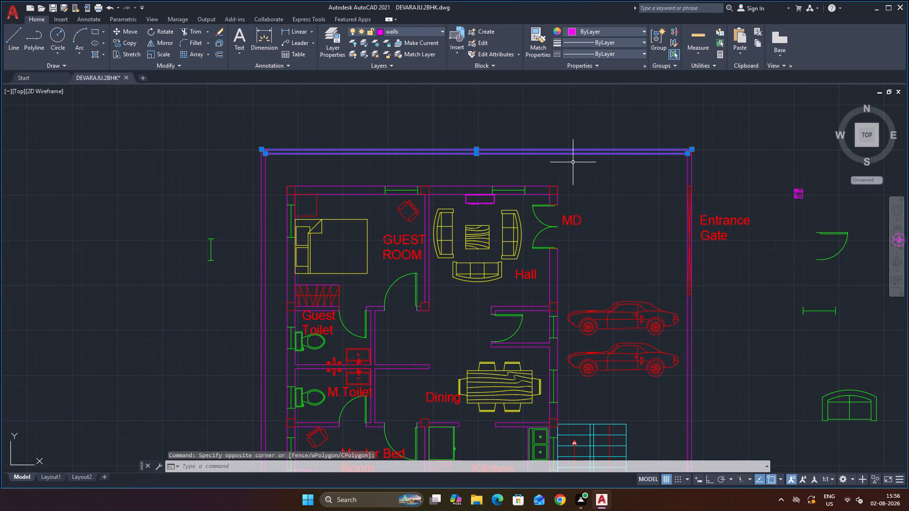
pyautogui.press('Delete')
# Offset the outer line of the house's north wall 4' to the north.
pyautogui.scroll(-1, 560, 162)
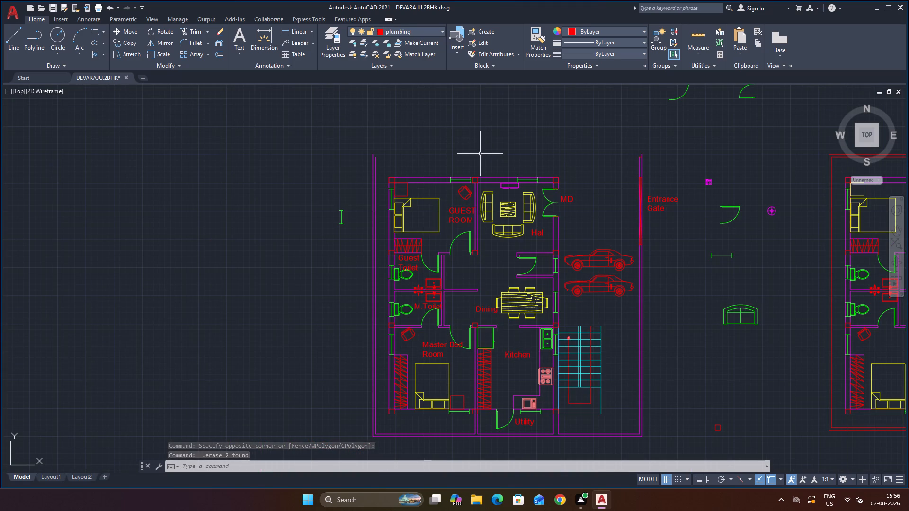
pyautogui.press('o')
pyautogui.press('Return')
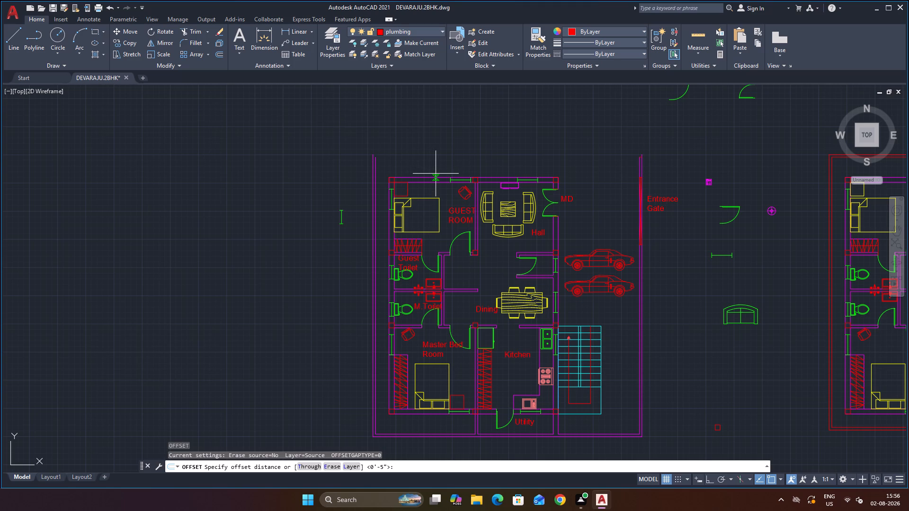
pyautogui.press('4')
pyautogui.press("'")
pyautogui.press('Return')
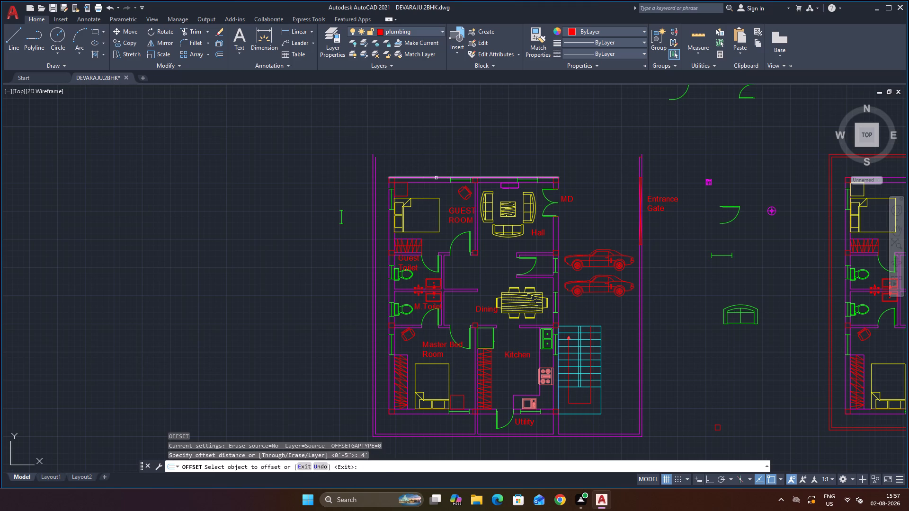
pyautogui.click(436, 178)
pyautogui.click(435, 141)
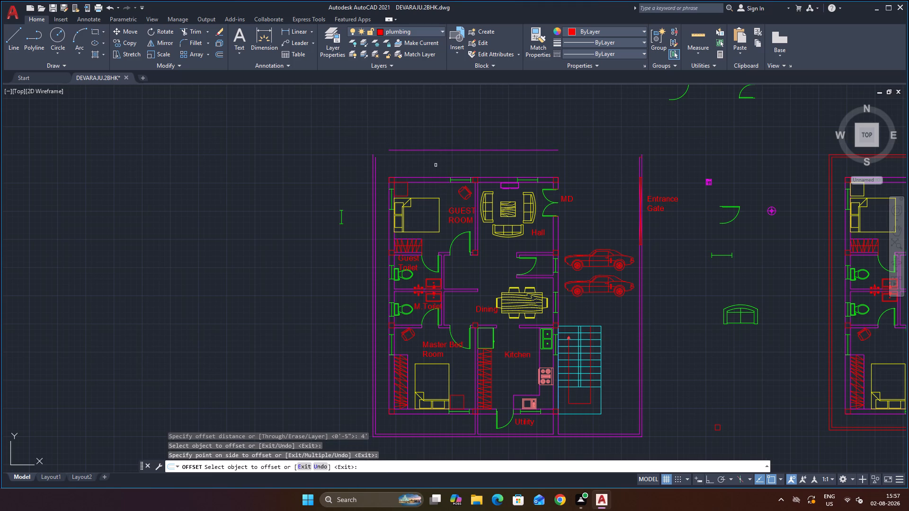
pyautogui.press('Escape')
# Offset the new north boundary line 4.5" outward to the north to form the wall's thickness.
pyautogui.press('space')
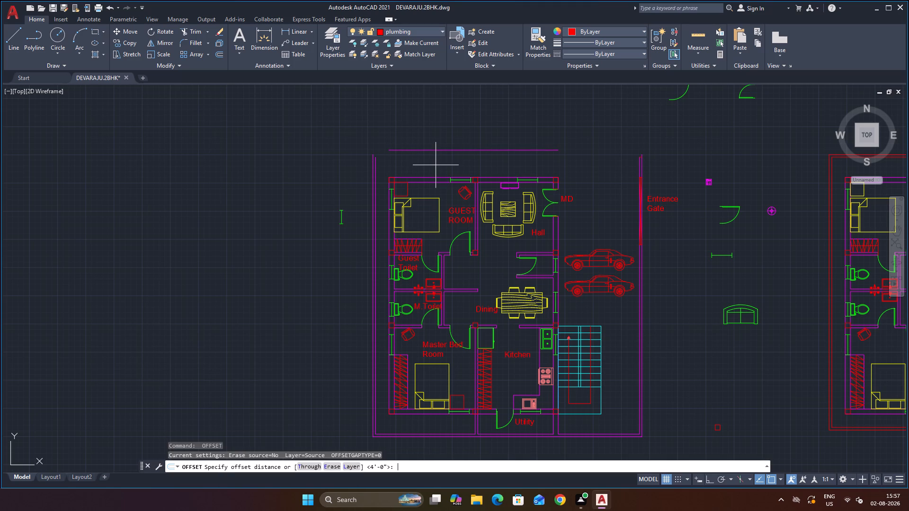
pyautogui.press('4')
pyautogui.press('.')
pyautogui.press('5')
pyautogui.press('Return')
pyautogui.moveTo(443, 150); pyautogui.dragTo(446, 146)
pyautogui.click(449, 131)
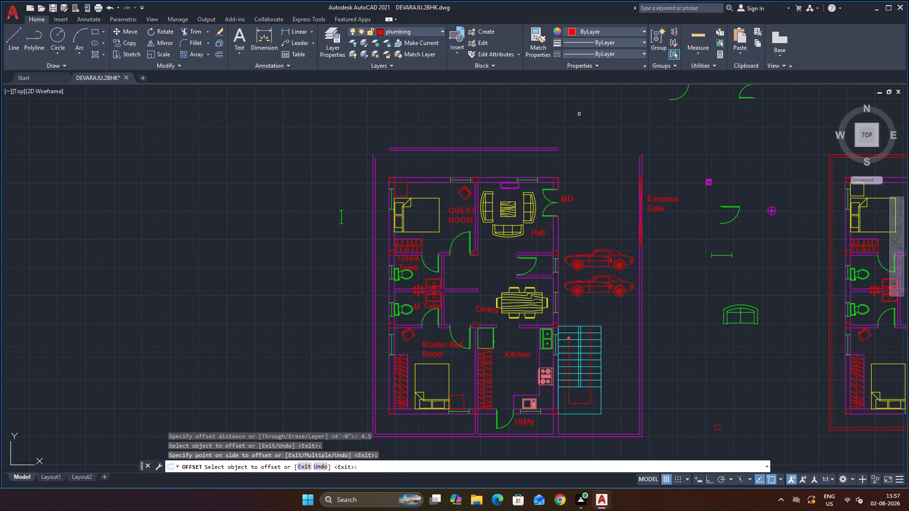
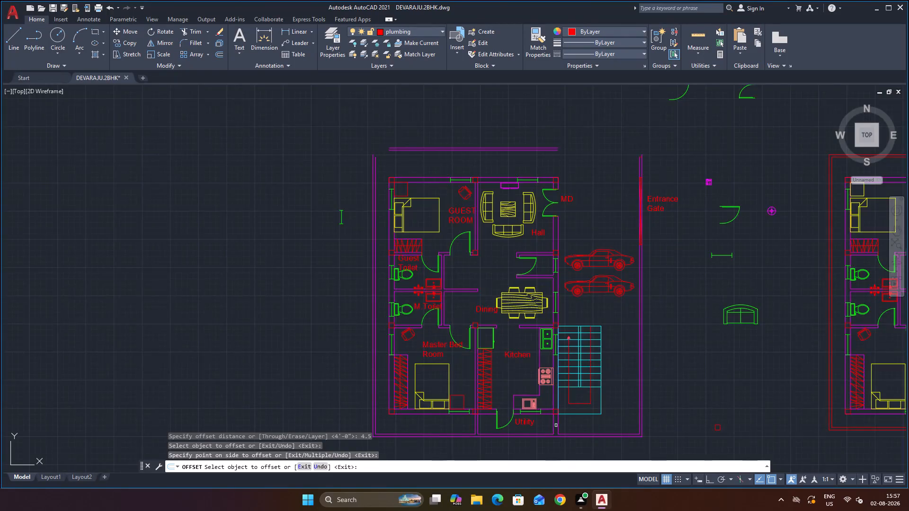
# Fillet both lines of the north boundary wall to the east boundary wall's matching lines at radius 0 to close the northeast corner.
pyautogui.scroll(-2, 556, 424)
pyautogui.scroll(2, 589, 406)
pyautogui.scroll(-2, 574, 384)
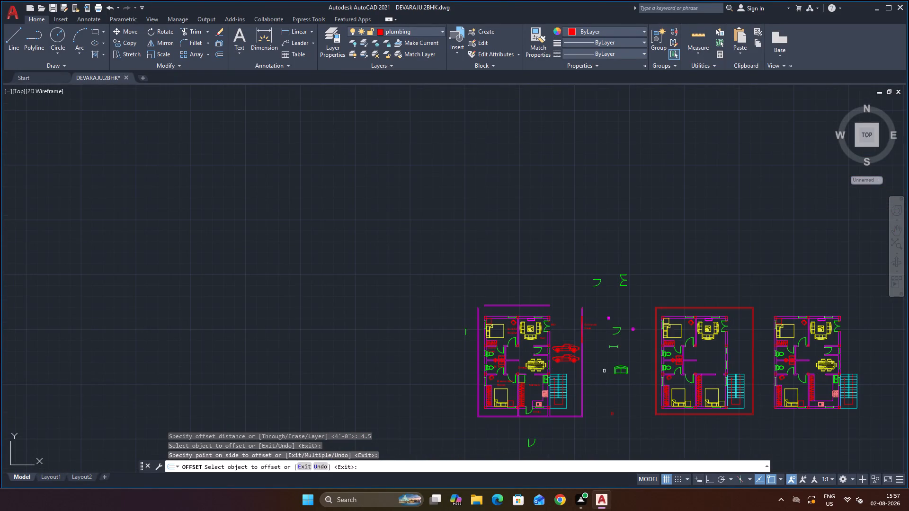
pyautogui.scroll(2, 604, 370)
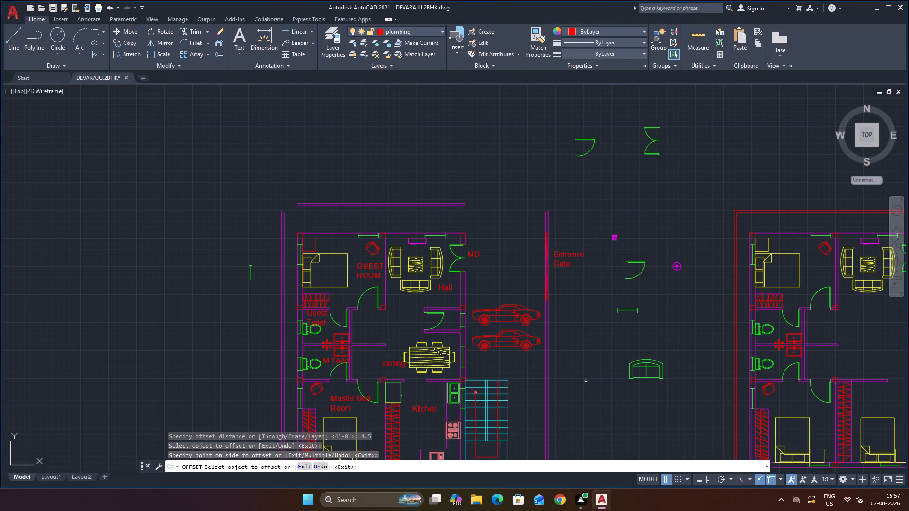
pyautogui.press('Escape')
pyautogui.press('f')
pyautogui.press('Return')
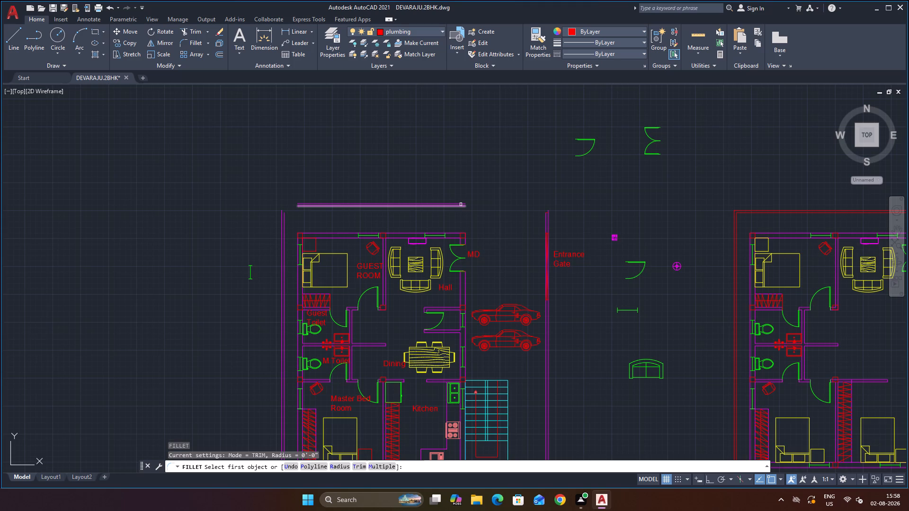
pyautogui.scroll(2, 460, 204)
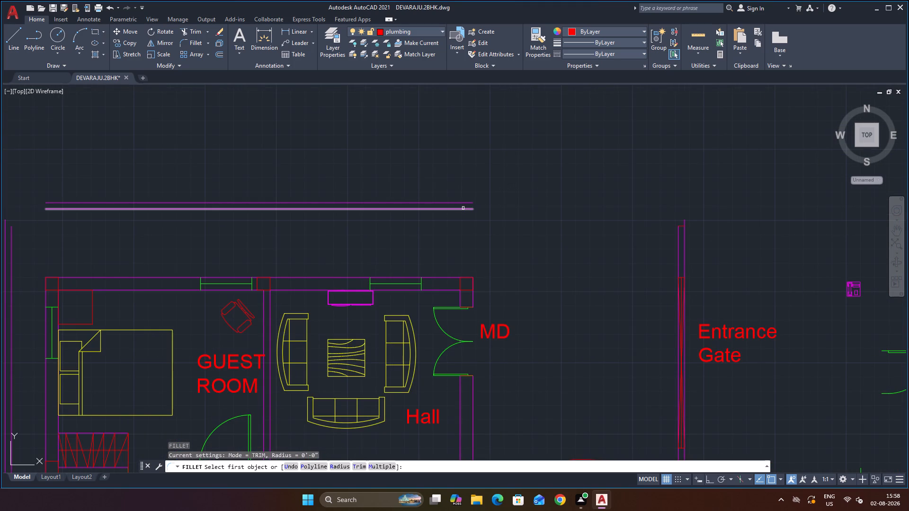
pyautogui.click(463, 208)
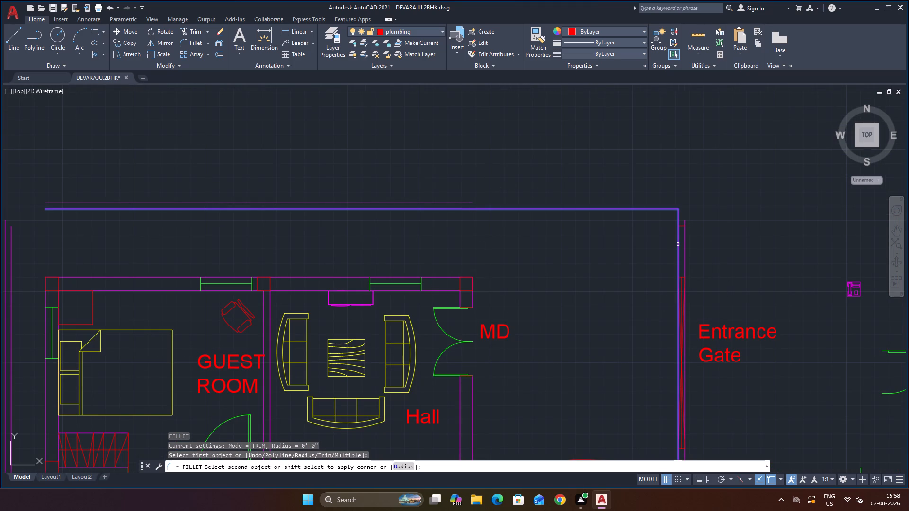
pyautogui.click(678, 244)
pyautogui.press('space')
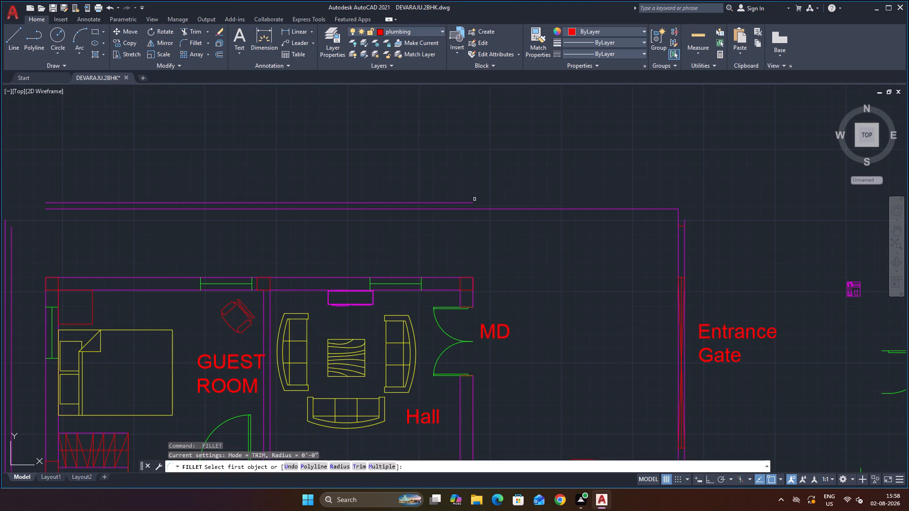
pyautogui.click(462, 202)
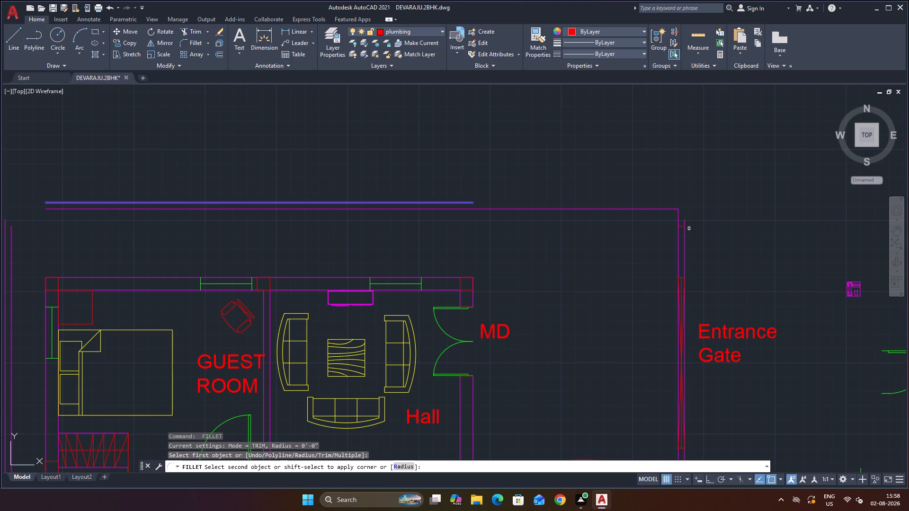
pyautogui.click(686, 228)
pyautogui.scroll(-1, 405, 145)
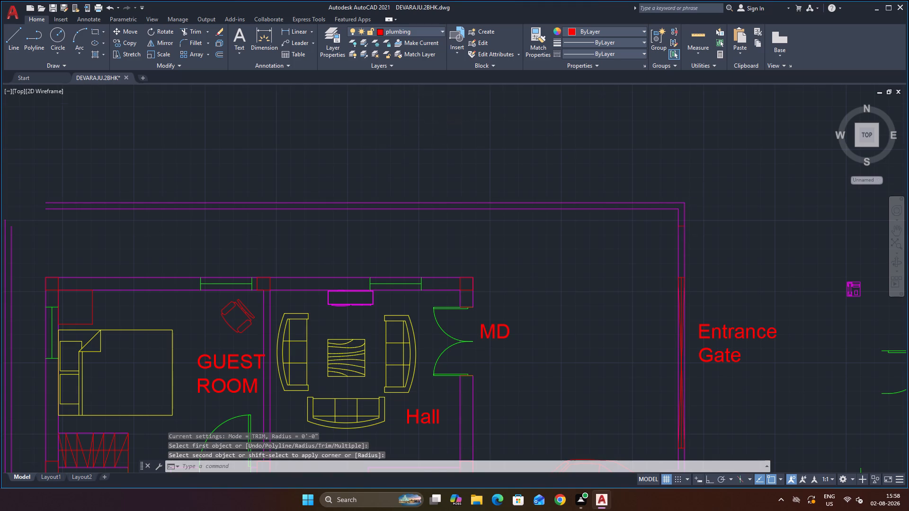
# Fillet the inner and outer lines of the west boundary wall to the north boundary lines at radius 0, closing the northwest corner.
pyautogui.press('space')
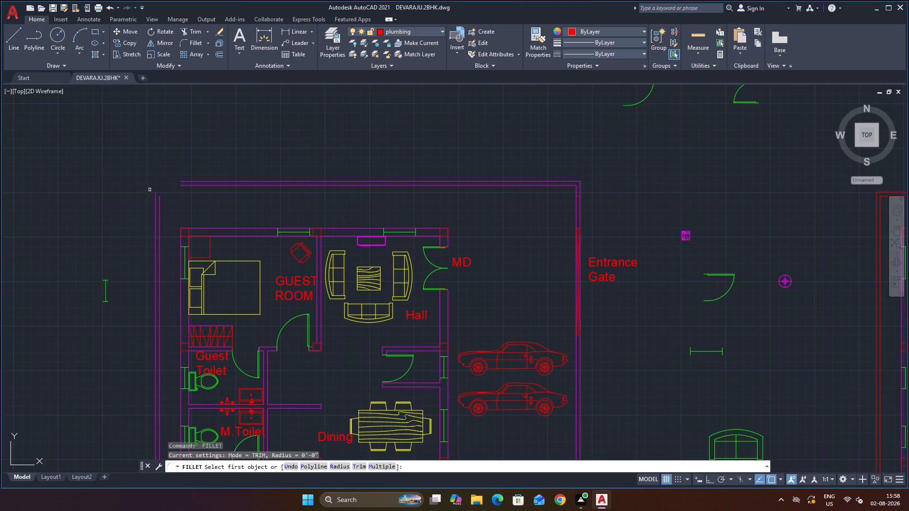
pyautogui.click(159, 204)
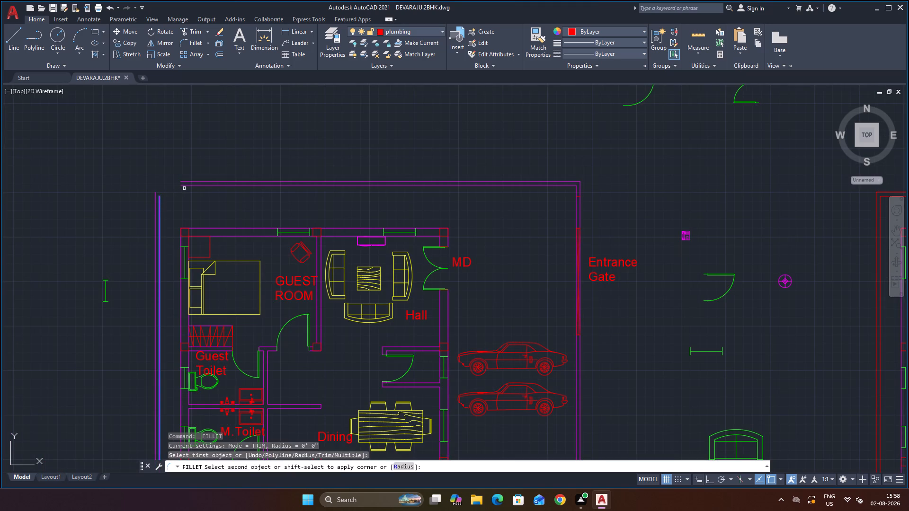
pyautogui.click(187, 186)
pyautogui.press('space')
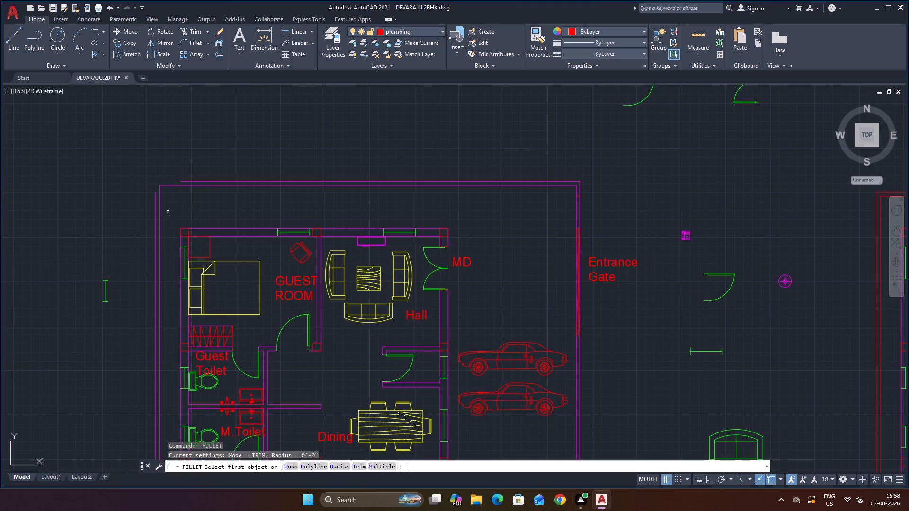
pyautogui.click(155, 201)
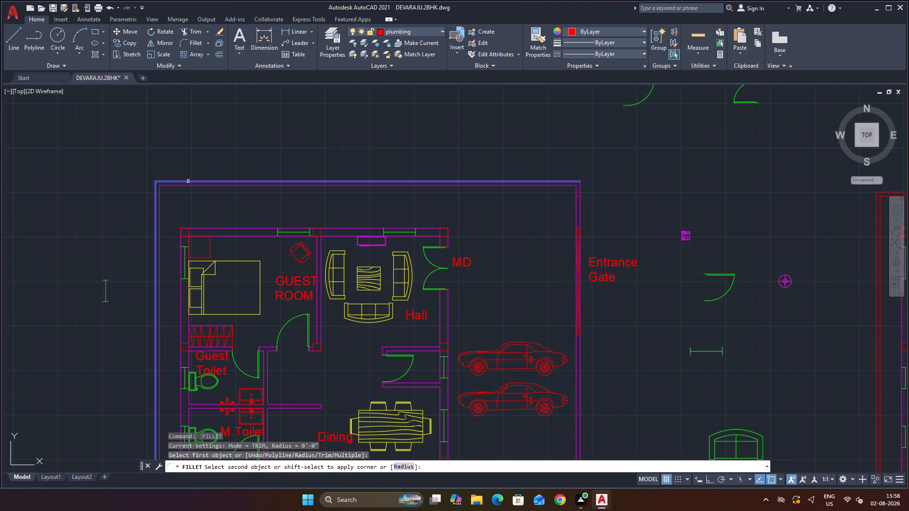
pyautogui.click(188, 181)
# Erase the leftover short red line crossing the east boundary wall north of the entrance gate.
pyautogui.scroll(-1, 218, 156)
pyautogui.scroll(-2, 286, 146)
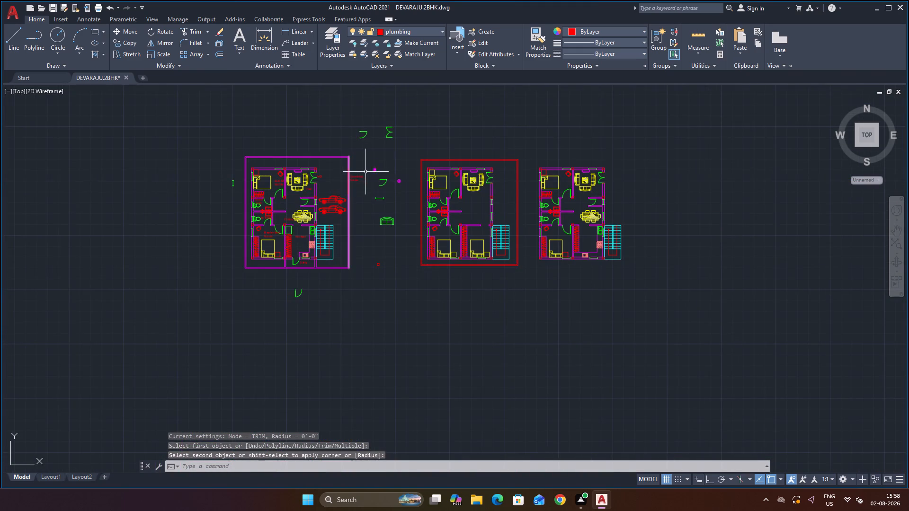
pyautogui.scroll(3, 361, 165)
pyautogui.scroll(2, 305, 146)
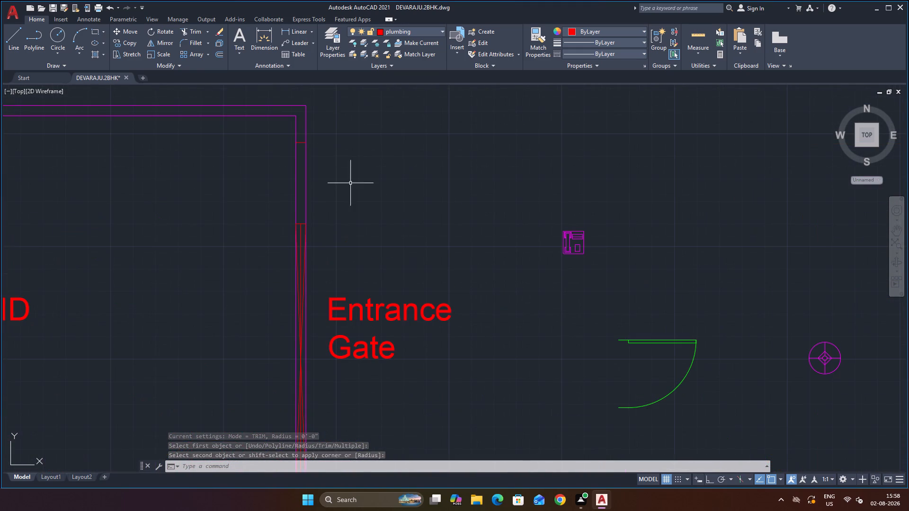
pyautogui.scroll(-5, 393, 223)
pyautogui.scroll(1, 415, 317)
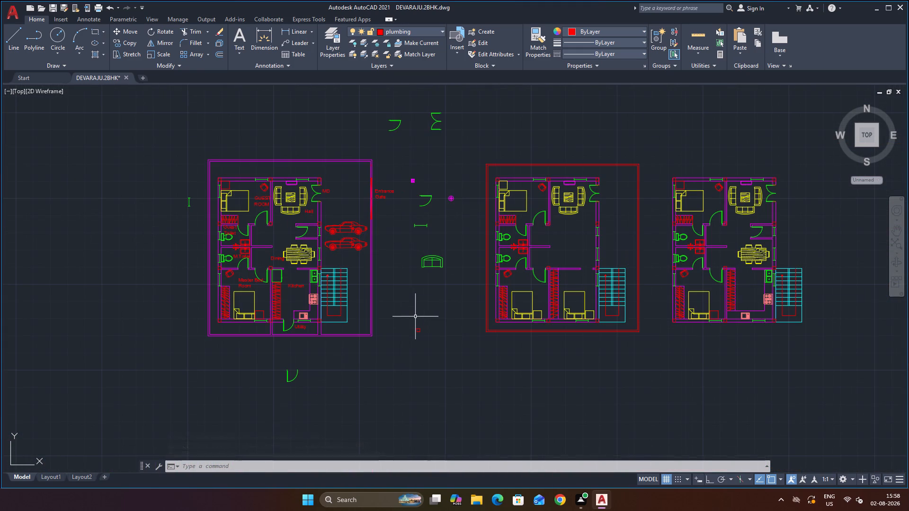
pyautogui.press('Escape')
pyautogui.scroll(3, 374, 198)
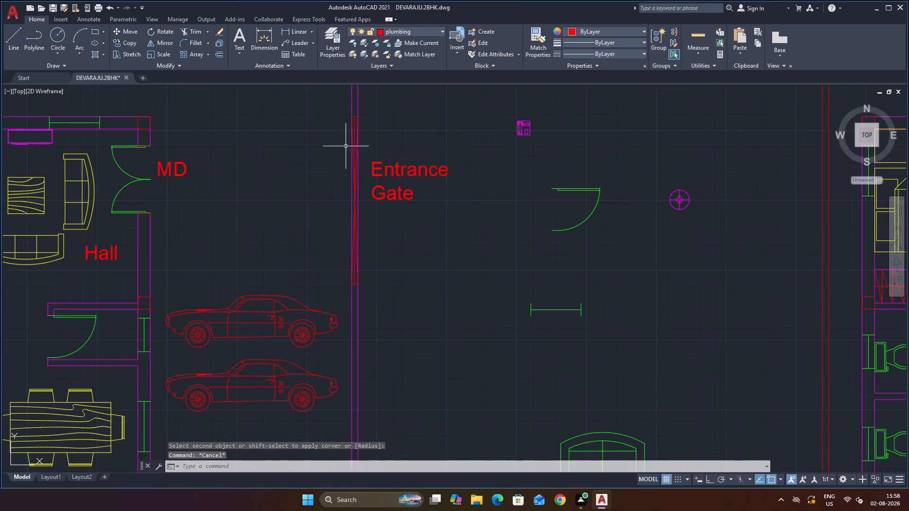
pyautogui.scroll(-1, 354, 187)
pyautogui.scroll(-1, 477, 128)
pyautogui.scroll(2, 378, 97)
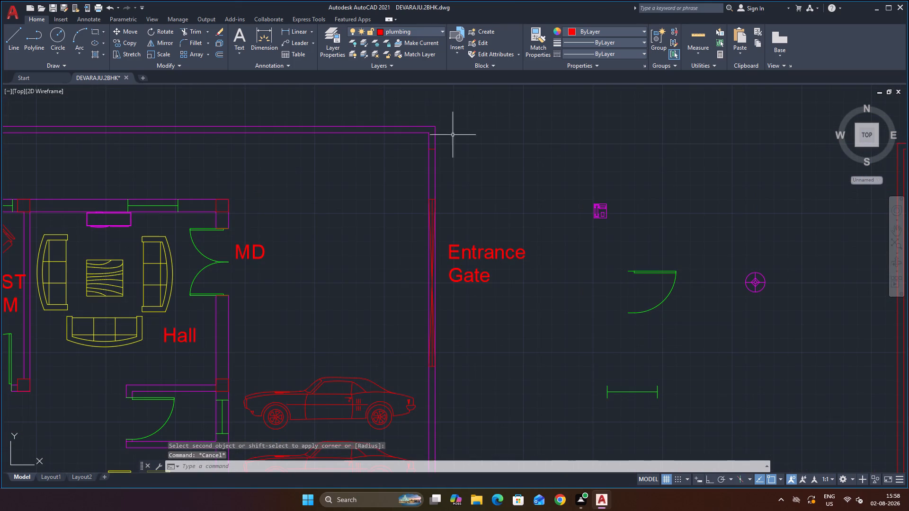
pyautogui.scroll(3, 434, 154)
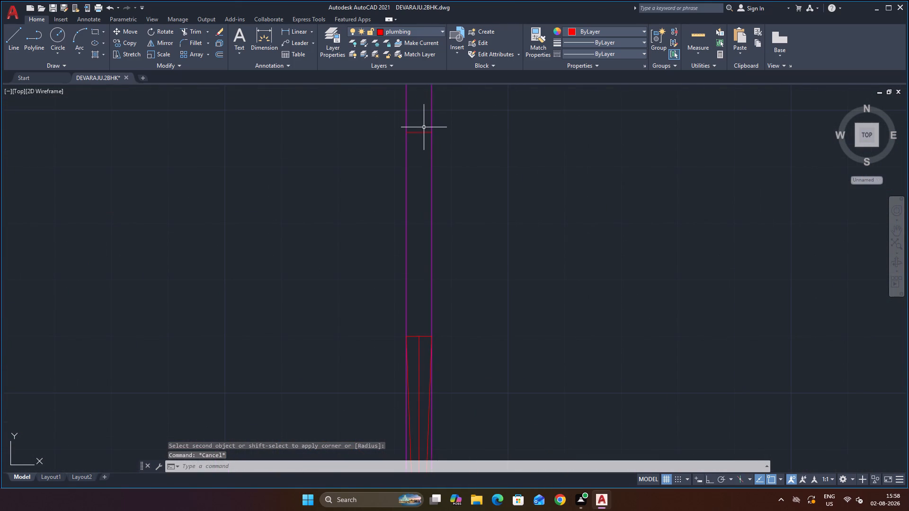
pyautogui.click(424, 132)
pyautogui.press('Delete')
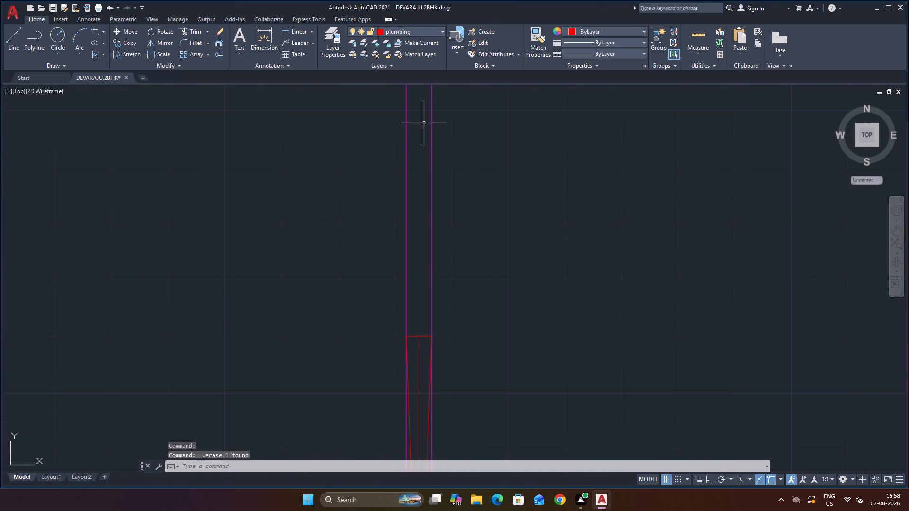
# Save the drawing with the closed boundary wall.
pyautogui.scroll(-4, 465, 142)
pyautogui.hotkey('ctrl', 's')
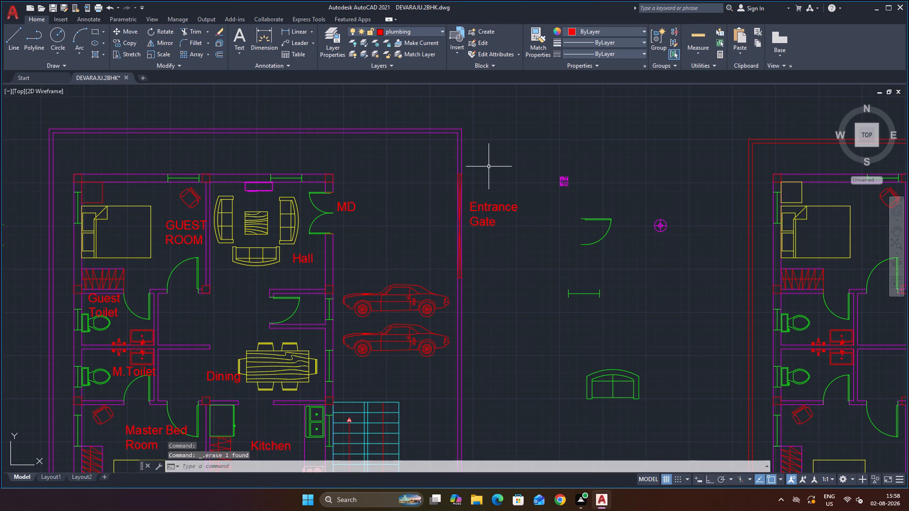
pyautogui.hotkey('ctrl', 's')
pyautogui.hotkey('ctrl', 's')
pyautogui.hotkey('ctrl', 's')
pyautogui.hotkey('ctrl', 's')
pyautogui.hotkey('ctrl', 's')
pyautogui.hotkey('ctrl', 's')
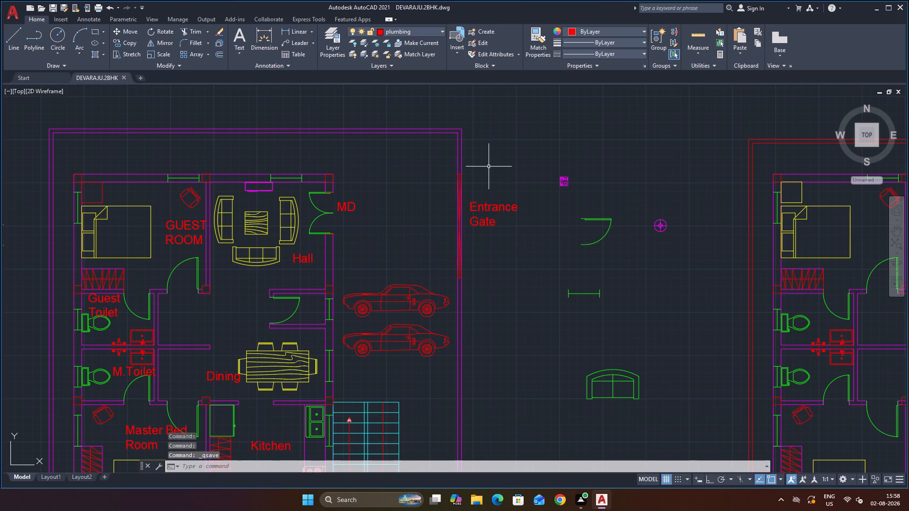
# Move the red bedside table squares in the master bedroom and guest room to the furniture layer, keeping that layer's colour yellow.
pyautogui.scroll(-2, 358, 252)
pyautogui.scroll(3, 295, 358)
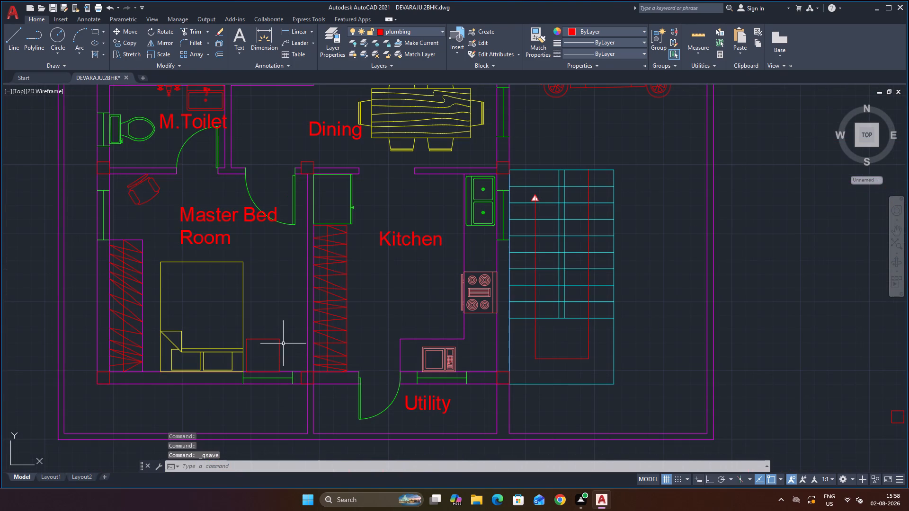
pyautogui.click(280, 352)
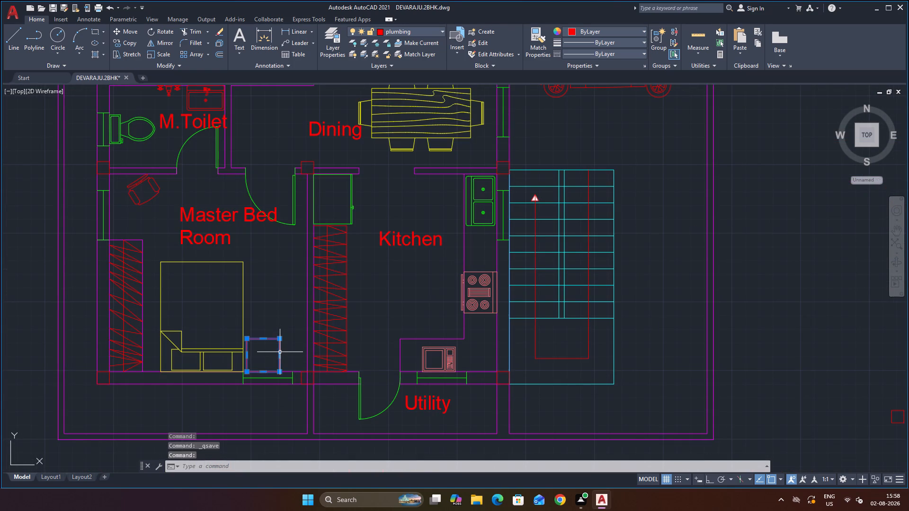
pyautogui.scroll(-3, 275, 325)
pyautogui.scroll(4, 243, 216)
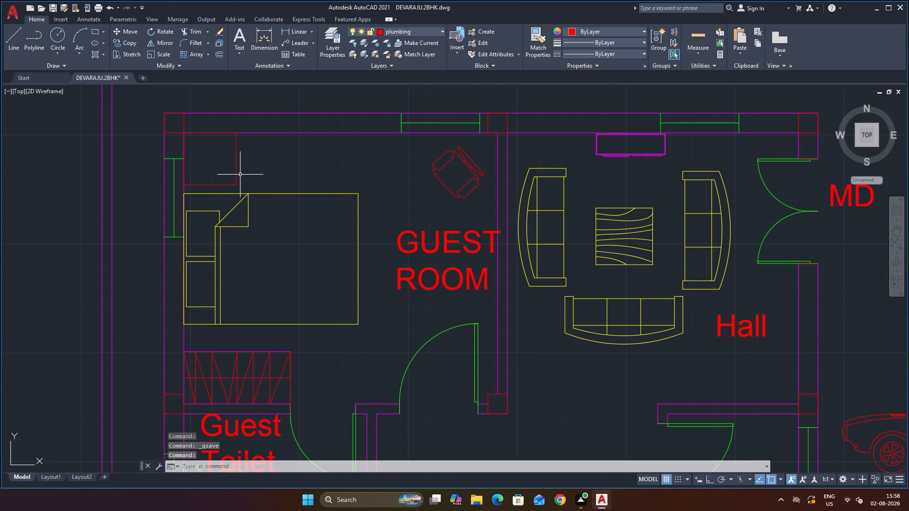
pyautogui.click(240, 154)
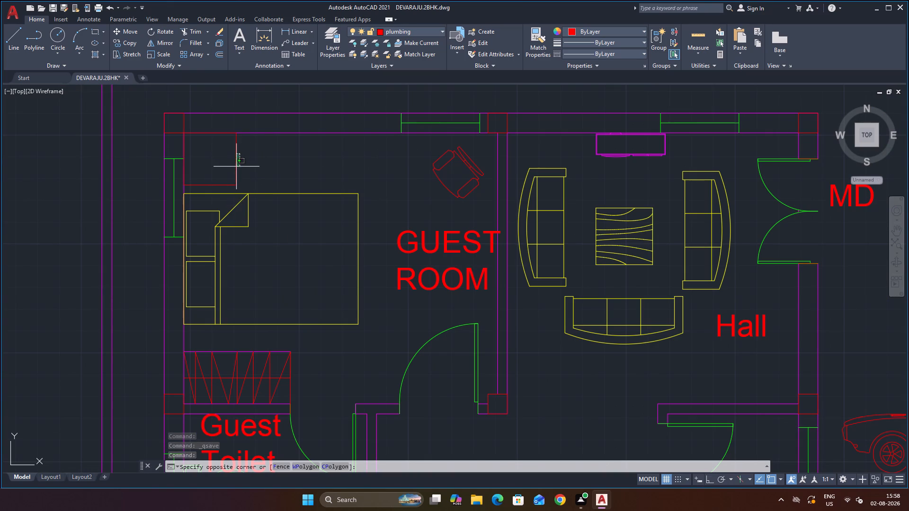
pyautogui.click(235, 172)
pyautogui.click(380, 32)
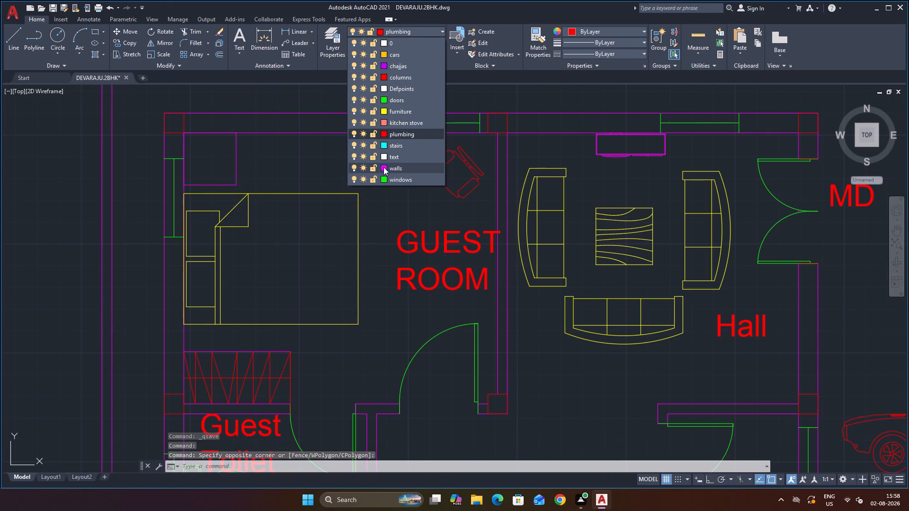
pyautogui.click(383, 112)
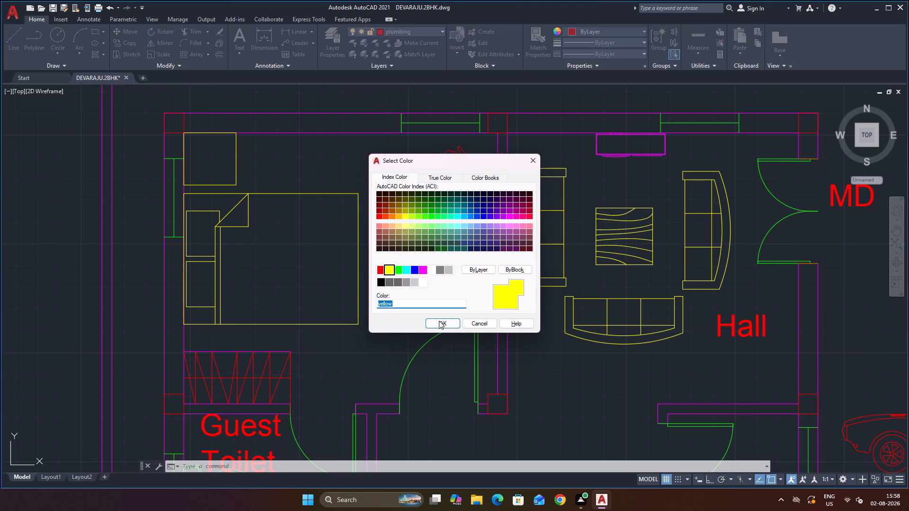
pyautogui.click(439, 321)
pyautogui.scroll(-4, 496, 290)
pyautogui.scroll(2, 418, 181)
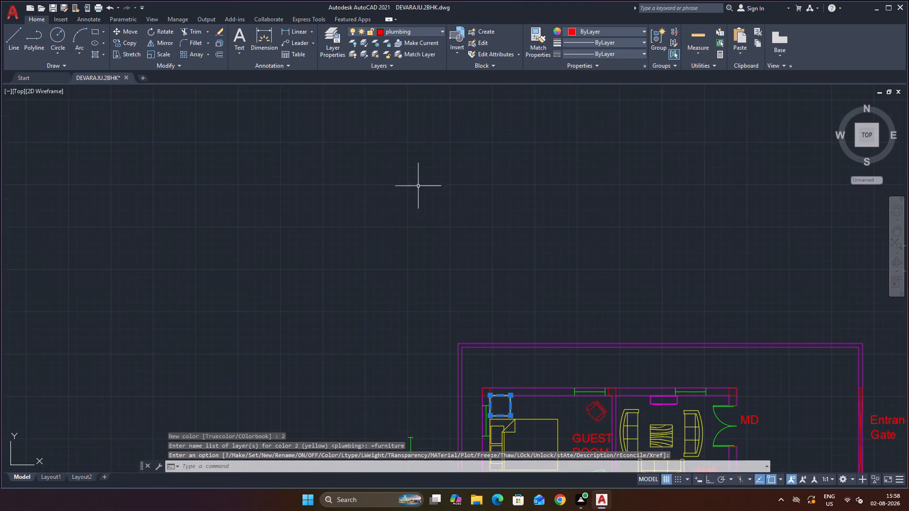
pyautogui.scroll(-3, 386, 126)
pyautogui.scroll(2, 592, 262)
pyautogui.scroll(-1, 509, 287)
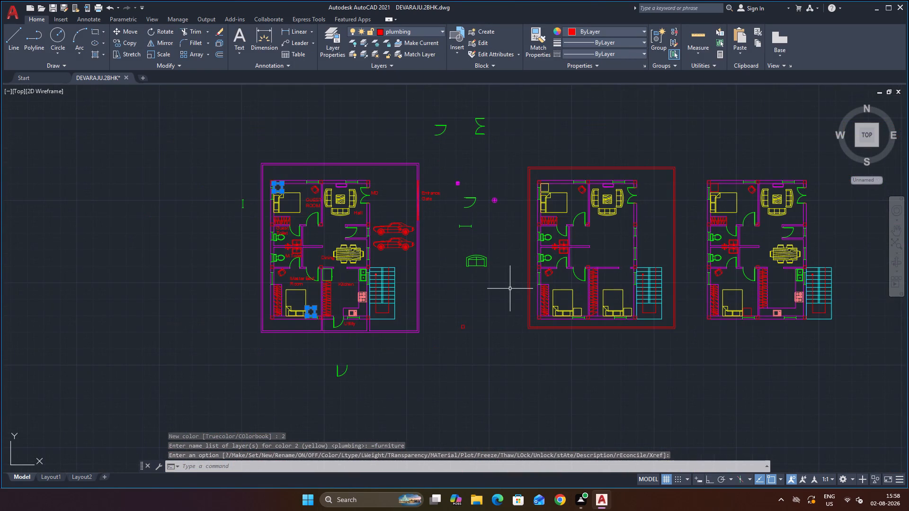
pyautogui.press('Escape')
# Save the drawing with the updated bedside tables.
pyautogui.hotkey('ctrl', 's')
pyautogui.hotkey('ctrl', 's')
pyautogui.hotkey('ctrl', 's')
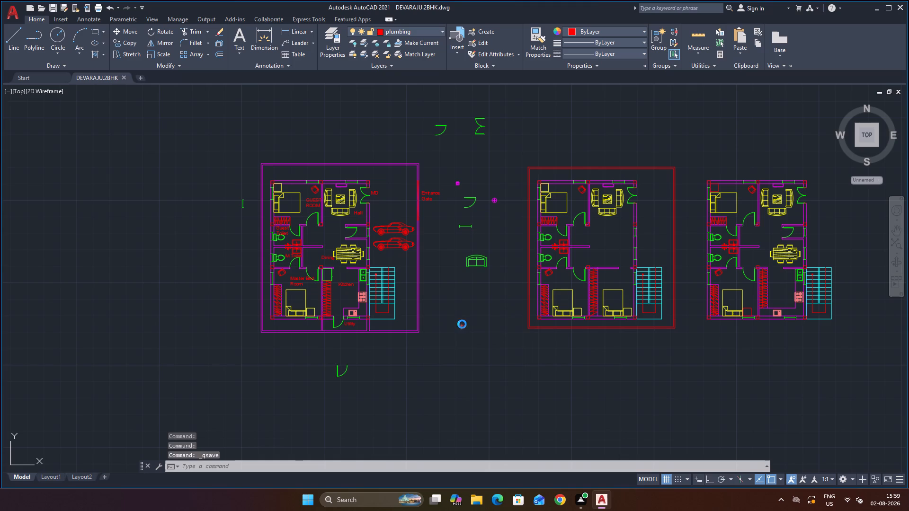
pyautogui.hotkey('ctrl', 's')
pyautogui.hotkey('ctrl', 's')
pyautogui.hotkey('ctrl', 's')
pyautogui.hotkey('ctrl', 's')
pyautogui.hotkey('ctrl', 's')
pyautogui.hotkey('ctrl', 's')
pyautogui.hotkey('ctrl', 's')
pyautogui.hotkey('ctrl', 's')
pyautogui.hotkey('ctrl', 's')
pyautogui.hotkey('ctrl', 's')
pyautogui.hotkey('ctrl', 's')
pyautogui.hotkey('ctrl', 's')
pyautogui.hotkey('ctrl', 's')
pyautogui.hotkey('ctrl', 's')
pyautogui.hotkey('ctrl', 's')
pyautogui.hotkey('ctrl', 's')
pyautogui.hotkey('ctrl', 's')
pyautogui.hotkey('ctrl', 's')
pyautogui.hotkey('ctrl', 's')
pyautogui.hotkey('ctrl', 's')
pyautogui.hotkey('ctrl', 's')
pyautogui.hotkey('ctrl', 's')
pyautogui.hotkey('ctrl', 's')
pyautogui.hotkey('ctrl', 's')
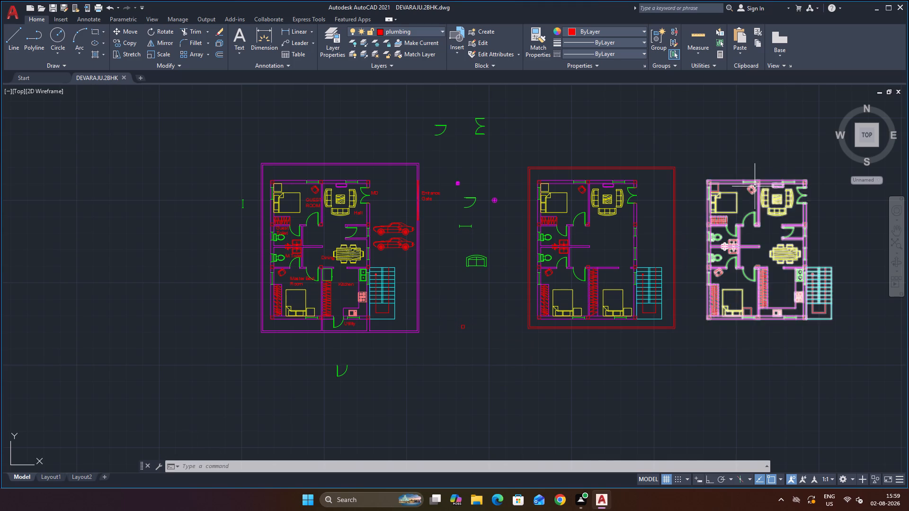
# Examine the two other floor plan copies east of the labelled 2BHK plan.
pyautogui.scroll(-2, 755, 186)
pyautogui.scroll(3, 772, 185)
pyautogui.scroll(-1, 539, 230)
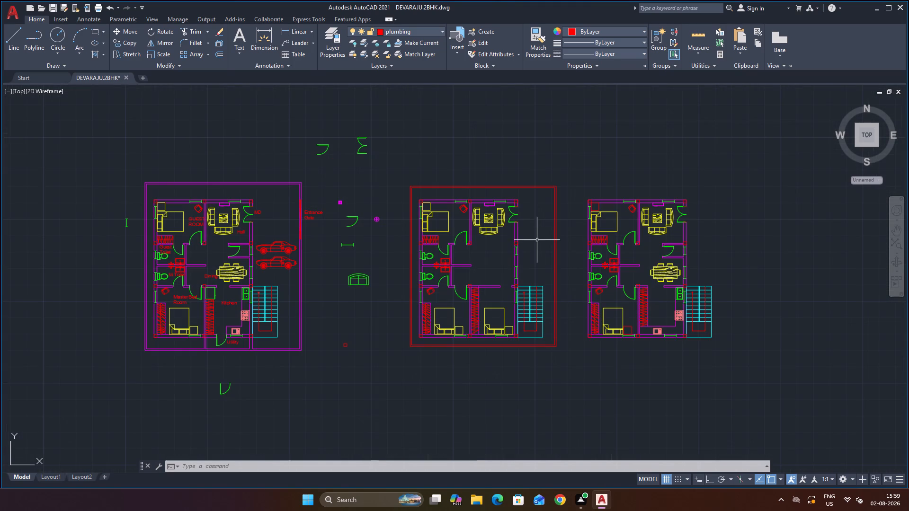
pyautogui.scroll(1, 504, 274)
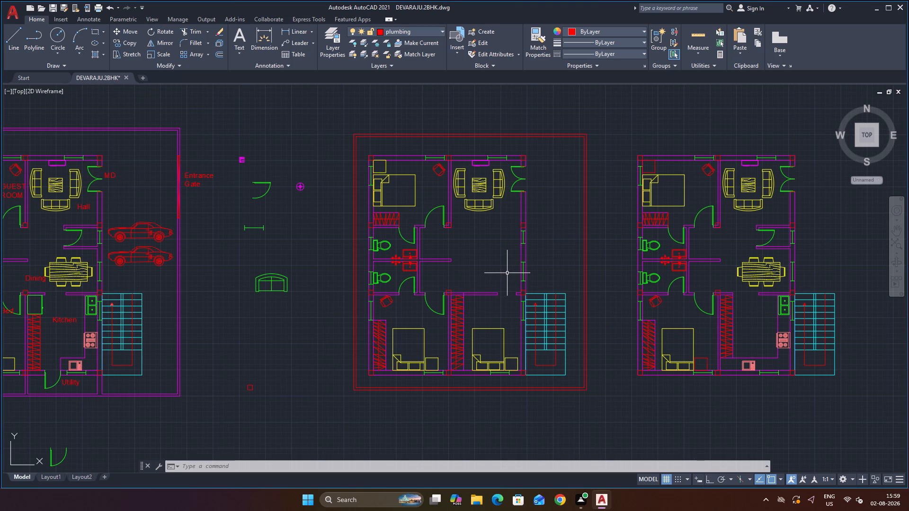
pyautogui.scroll(-1, 543, 254)
pyautogui.scroll(1, 744, 239)
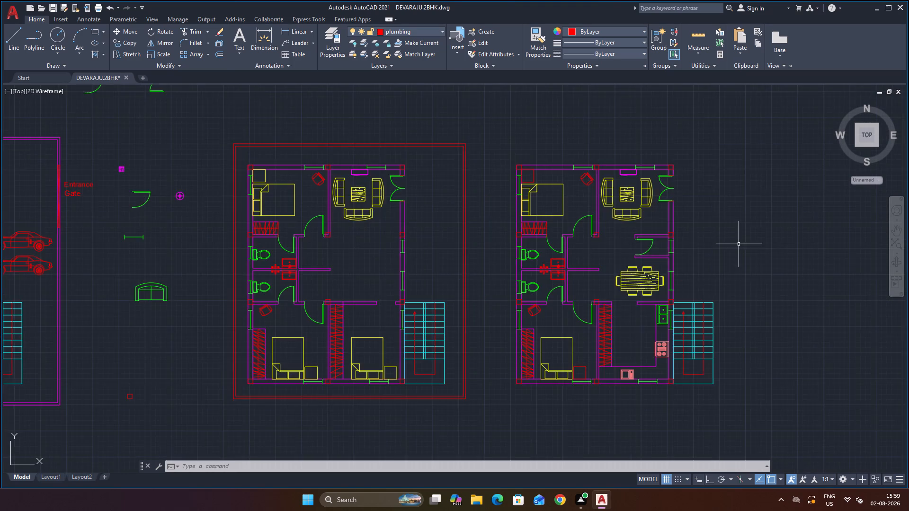
pyautogui.scroll(-1, 739, 245)
pyautogui.scroll(1, 779, 262)
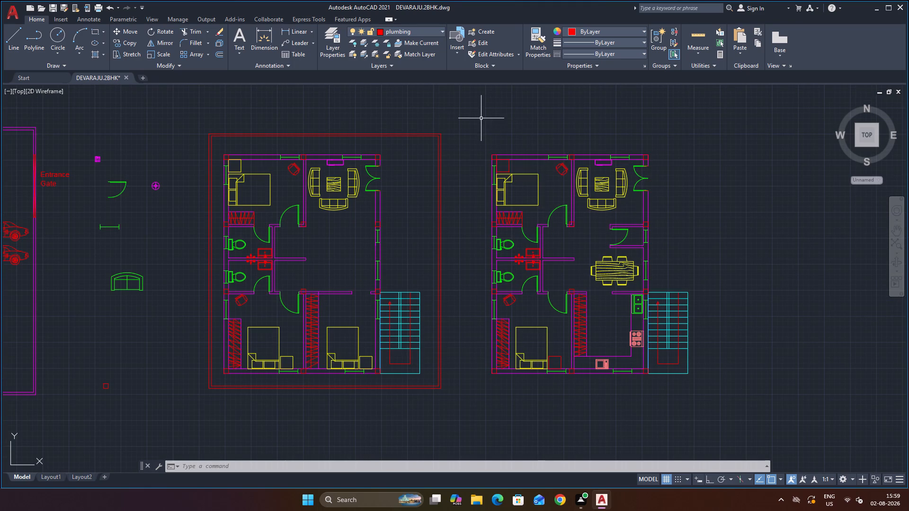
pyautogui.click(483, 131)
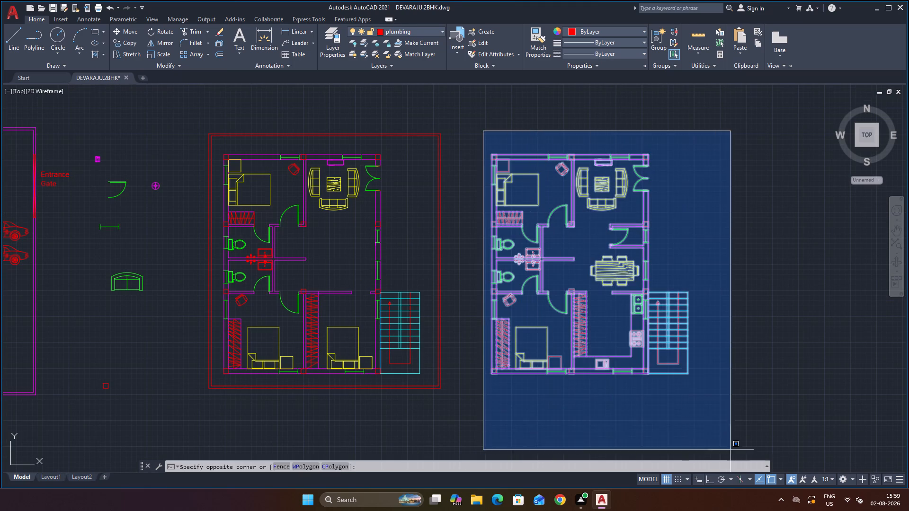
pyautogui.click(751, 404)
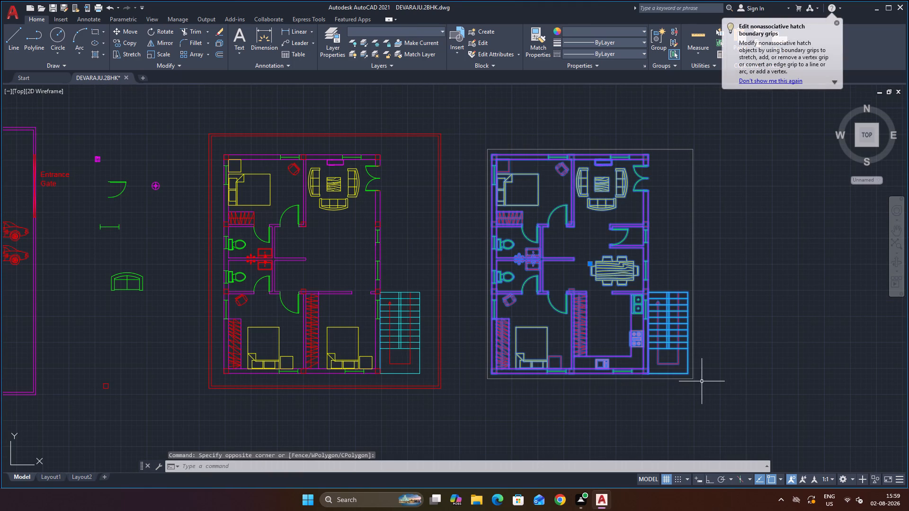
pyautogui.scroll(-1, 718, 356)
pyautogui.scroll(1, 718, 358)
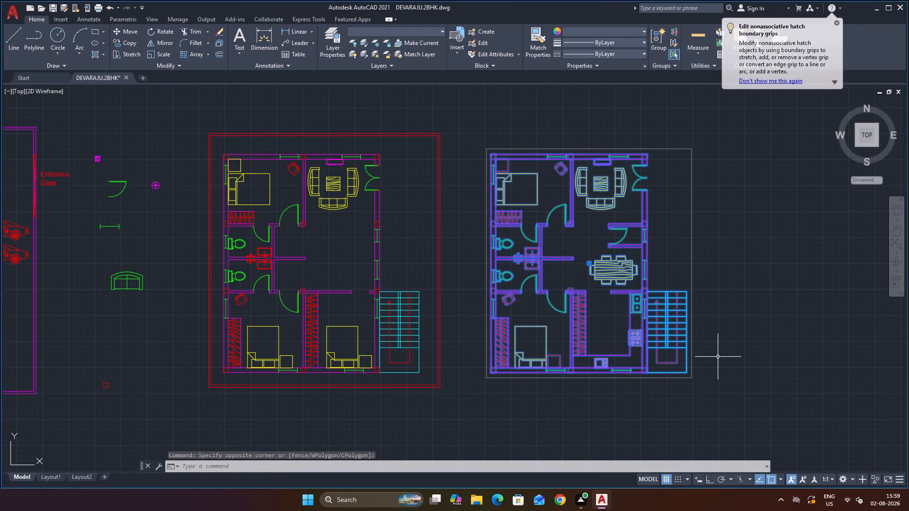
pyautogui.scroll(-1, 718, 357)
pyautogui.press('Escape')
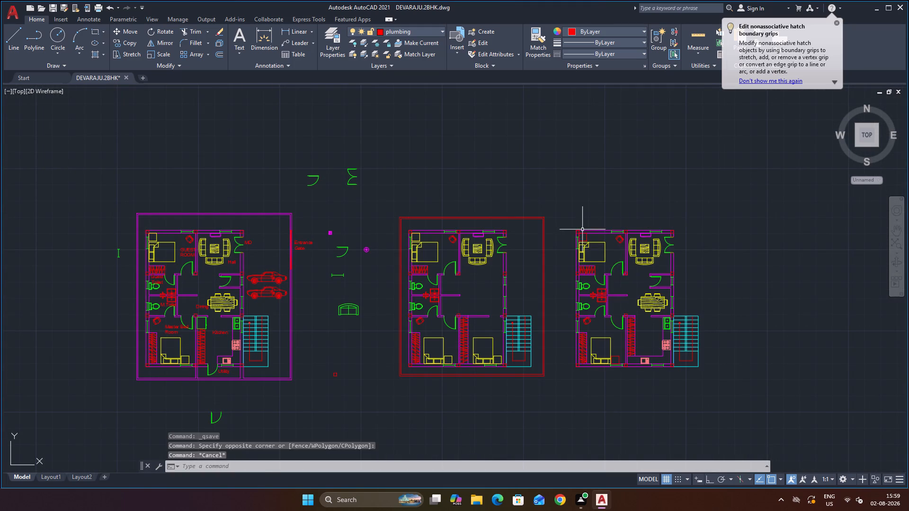
# Delete the easternmost floor plan copy, the one without a boundary wall.
pyautogui.click(582, 229)
pyautogui.press('Delete')
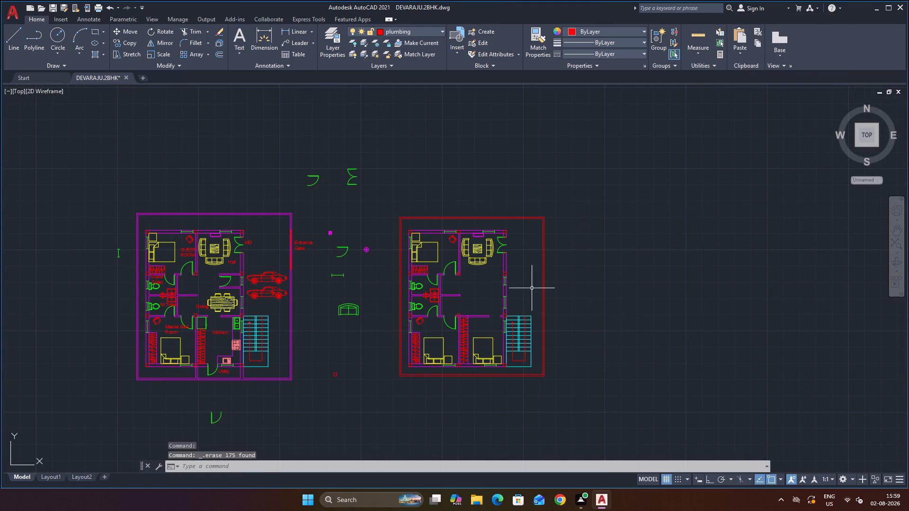
# Group the whole remaining plan copy east of the labelled plan, including its red boundary wall.
pyautogui.click(385, 198)
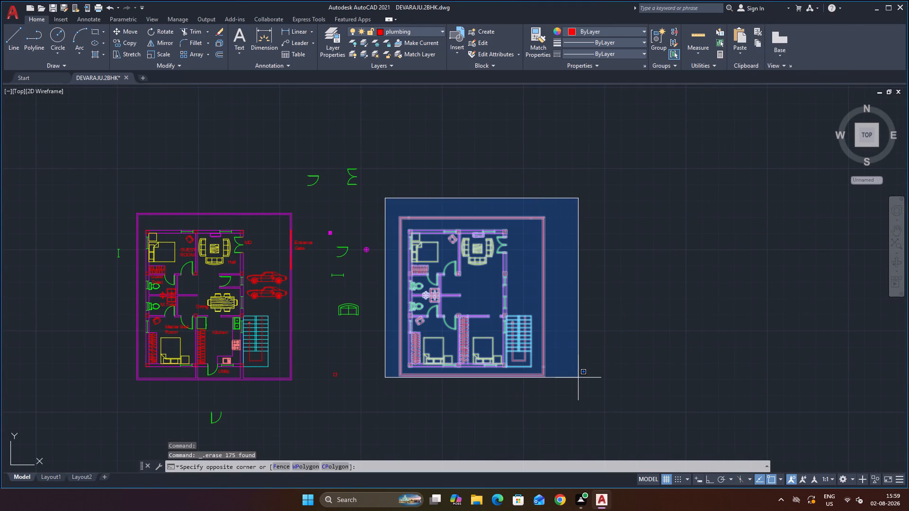
pyautogui.click(578, 389)
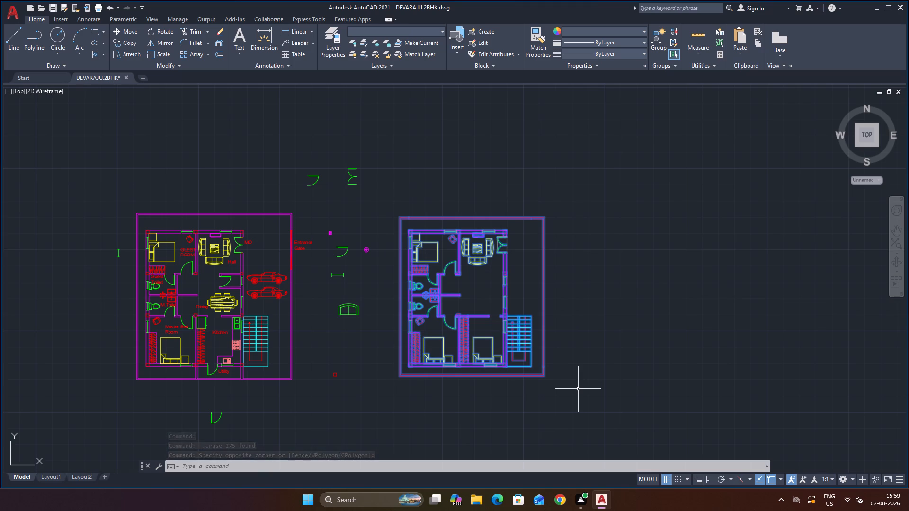
pyautogui.press('g')
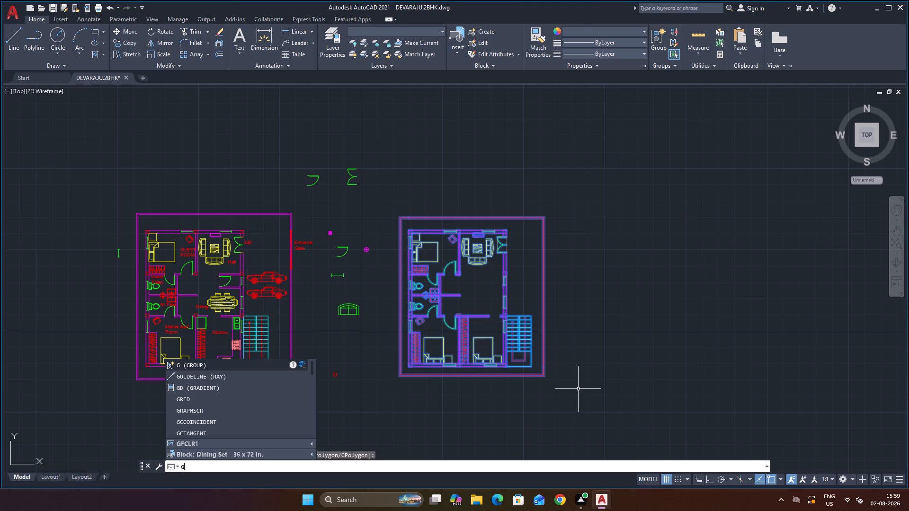
pyautogui.press('Return')
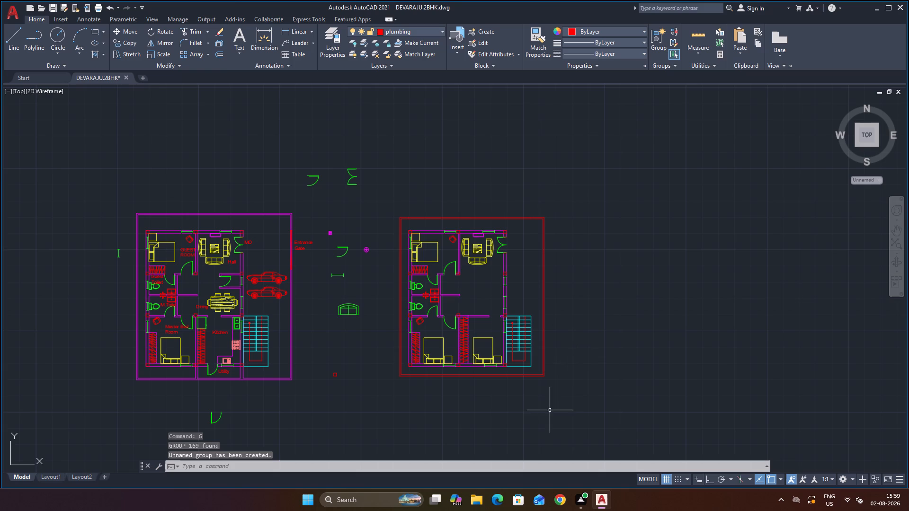
# Copy the grouped plan horizontally to the east with Ortho on, using its southeast boundary corner as base point.
pyautogui.click(544, 375)
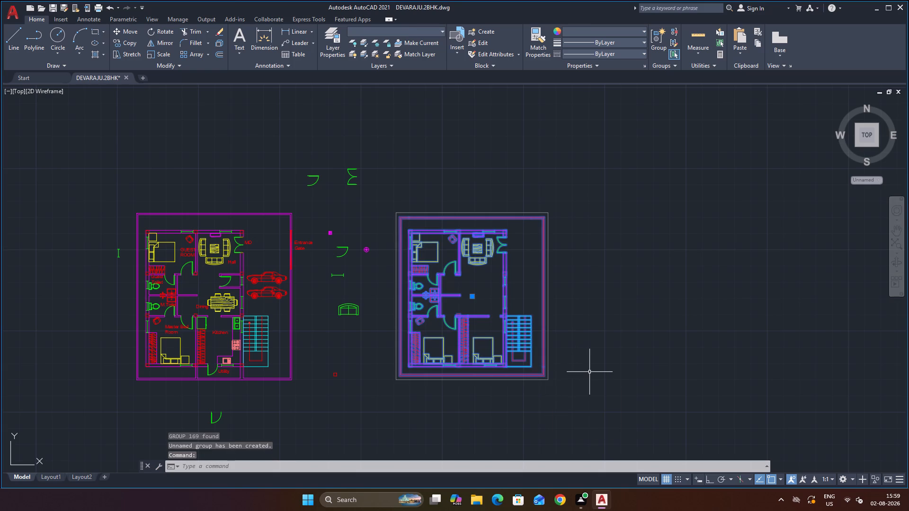
pyautogui.write('co')
pyautogui.press('Return')
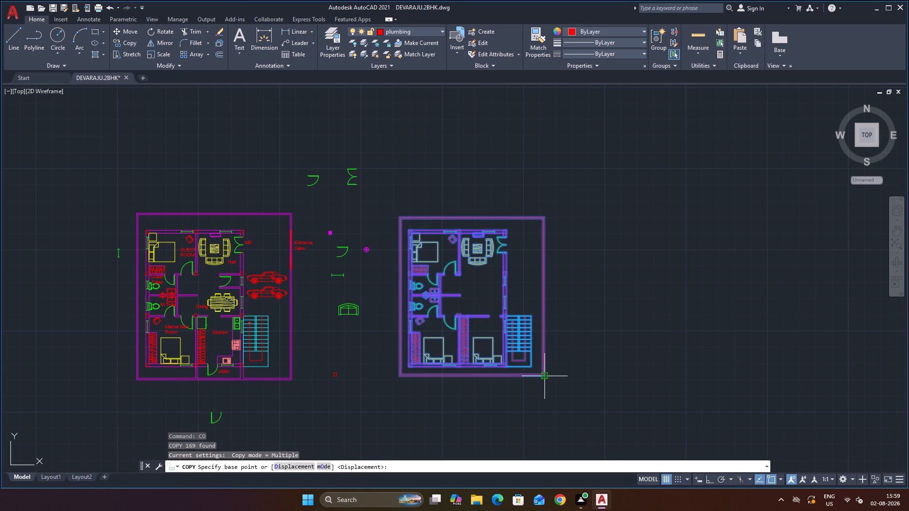
pyautogui.click(545, 376)
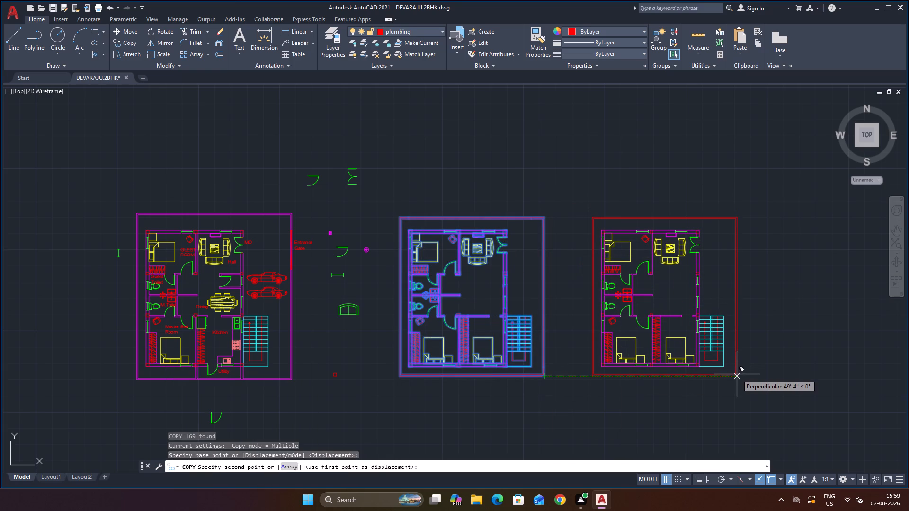
pyautogui.press('F8')
pyautogui.click(765, 373)
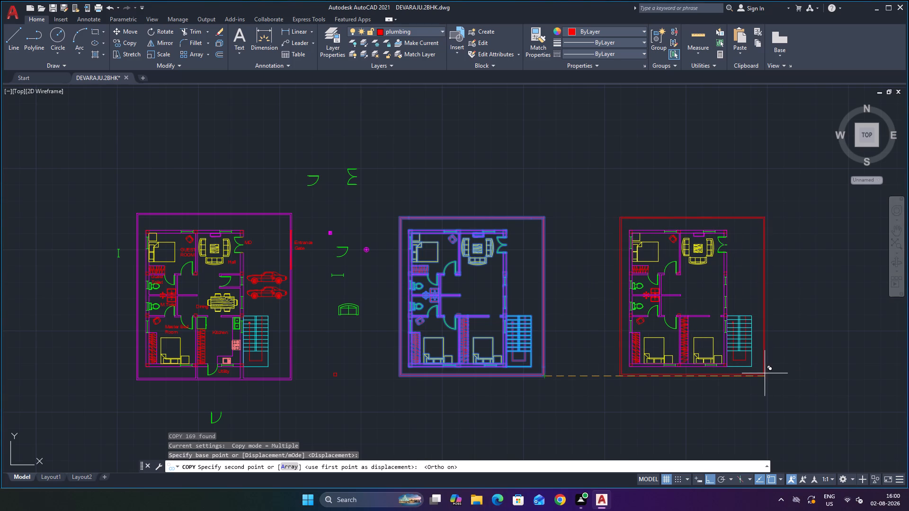
pyautogui.press('Escape')
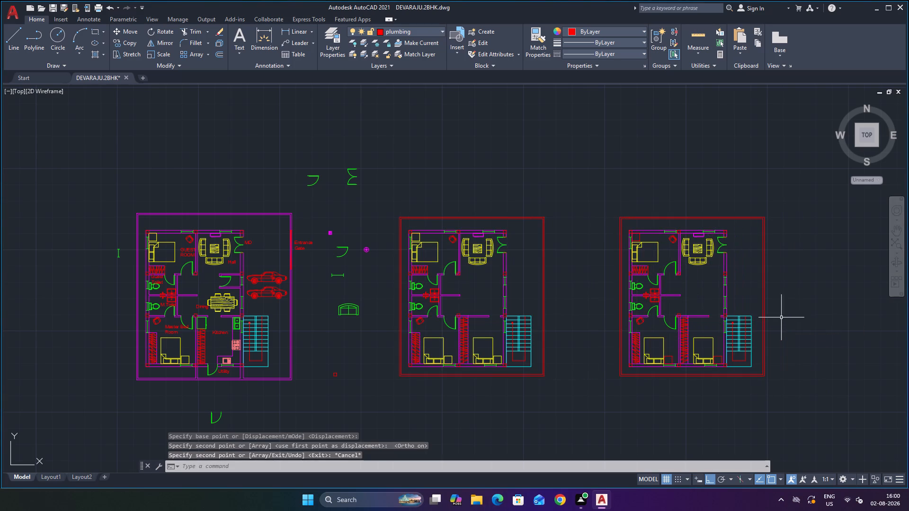
# Examine the two unlabelled plans with red boundary walls and compare them with the labelled 2BHK plan.
pyautogui.scroll(-2, 800, 294)
pyautogui.scroll(3, 797, 306)
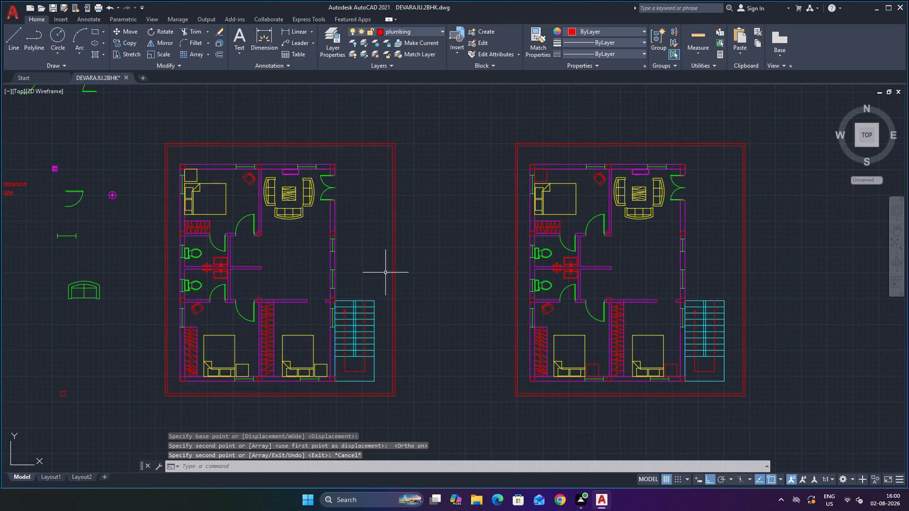
pyautogui.scroll(1, 268, 144)
pyautogui.scroll(-1, 321, 165)
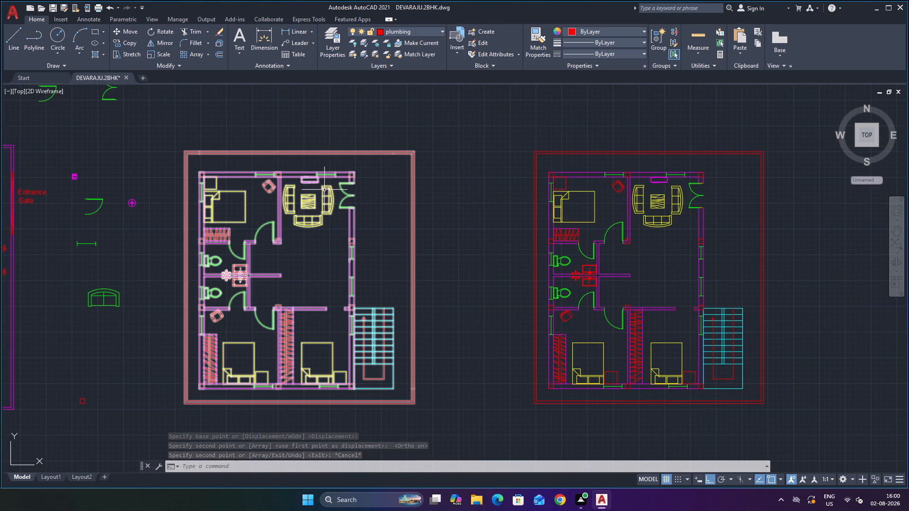
pyautogui.scroll(2, 356, 302)
pyautogui.scroll(-1, 362, 291)
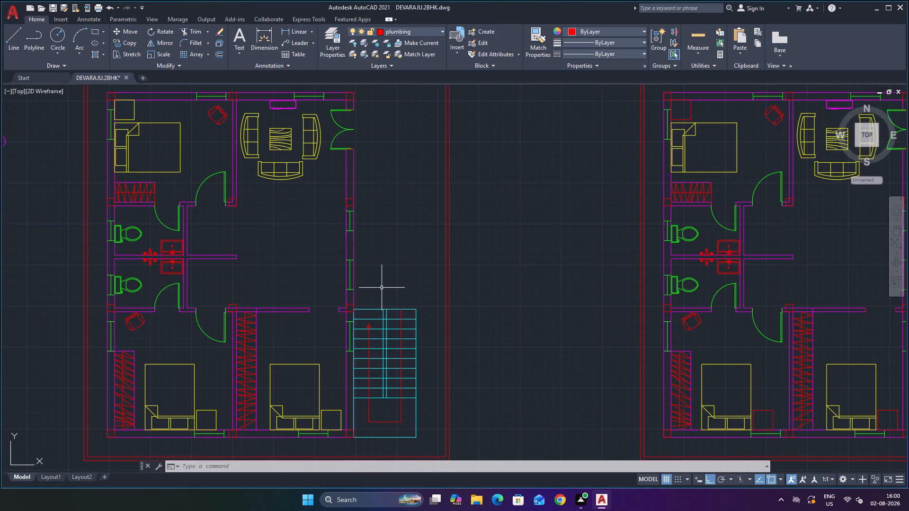
pyautogui.scroll(-1, 388, 281)
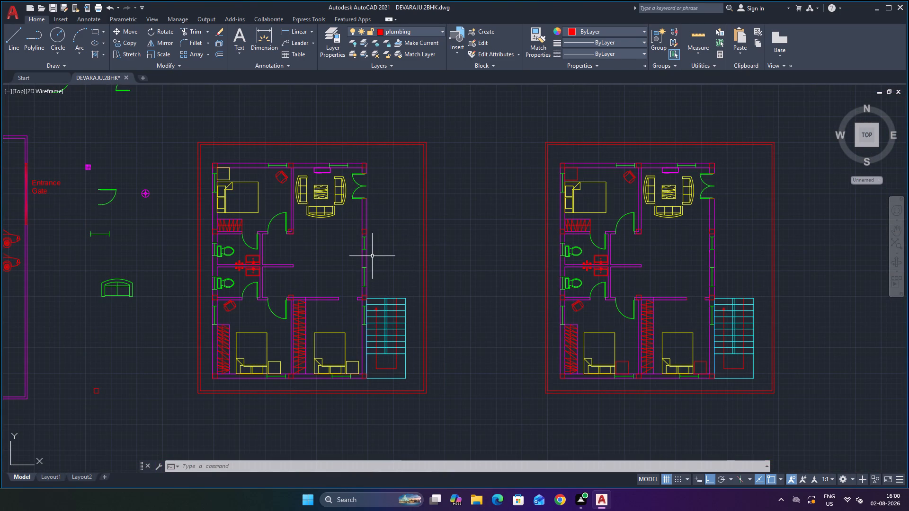
pyautogui.scroll(-1, 380, 251)
pyautogui.scroll(2, 312, 367)
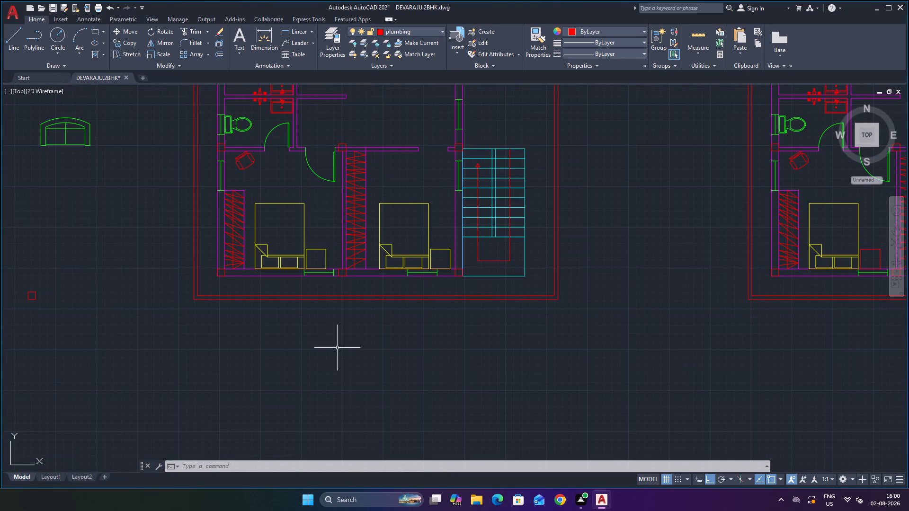
pyautogui.scroll(-1, 367, 323)
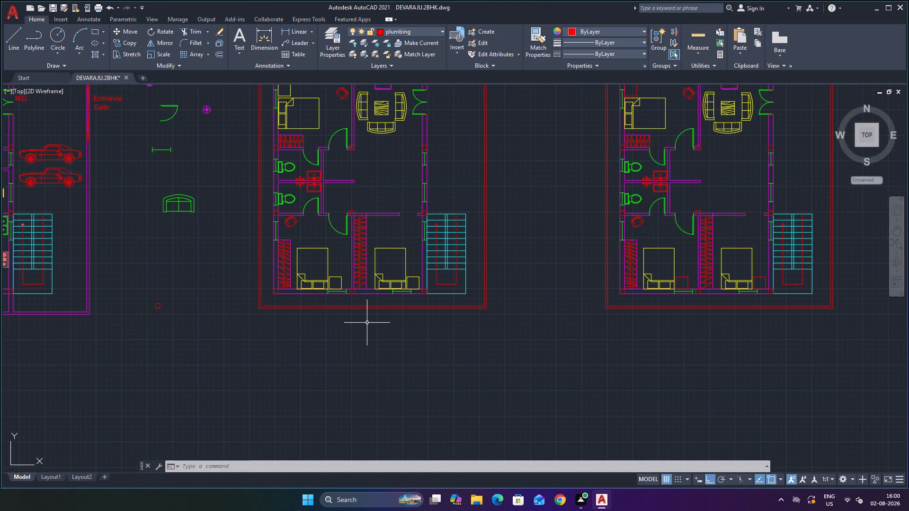
pyautogui.scroll(-1, 367, 323)
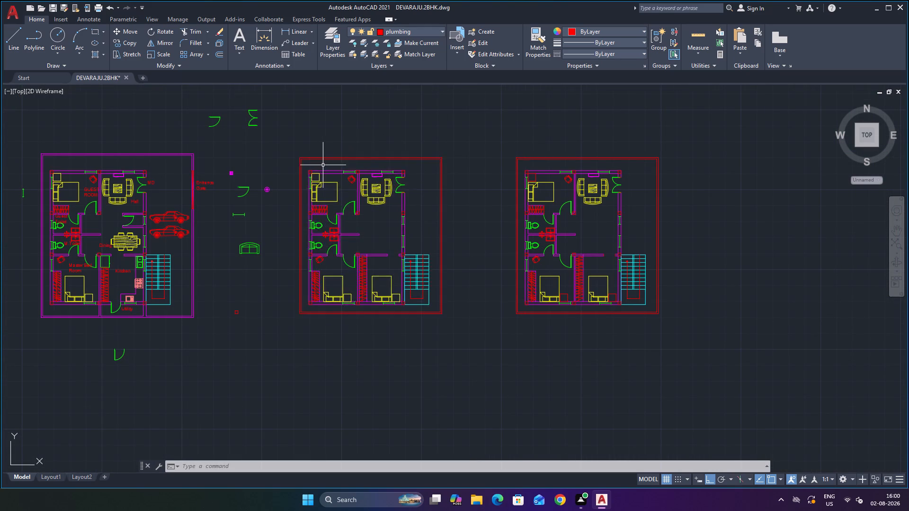
pyautogui.scroll(1, 327, 167)
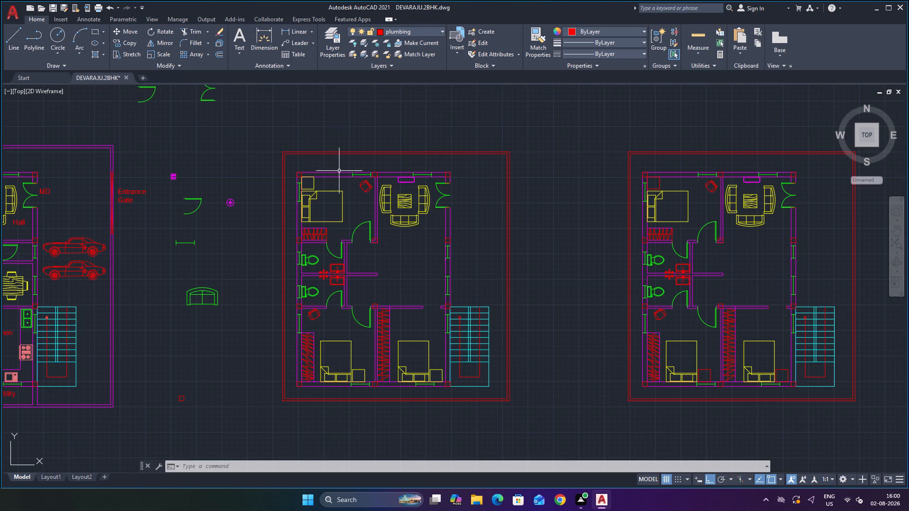
pyautogui.scroll(1, 367, 150)
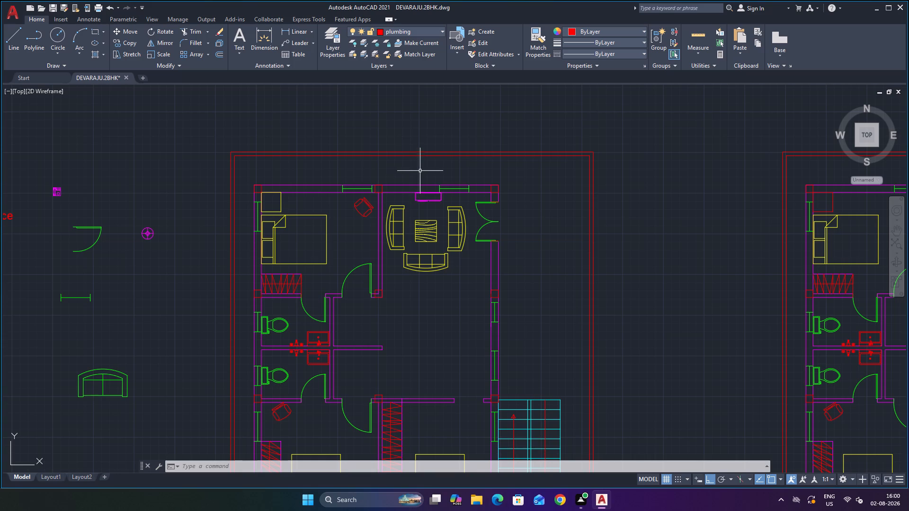
pyautogui.scroll(-1, 335, 173)
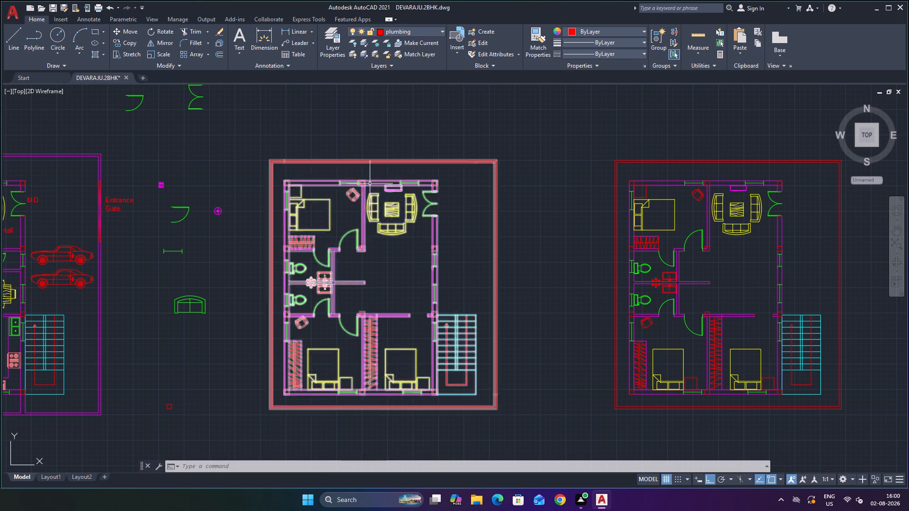
pyautogui.scroll(-2, 381, 173)
pyautogui.scroll(3, 194, 269)
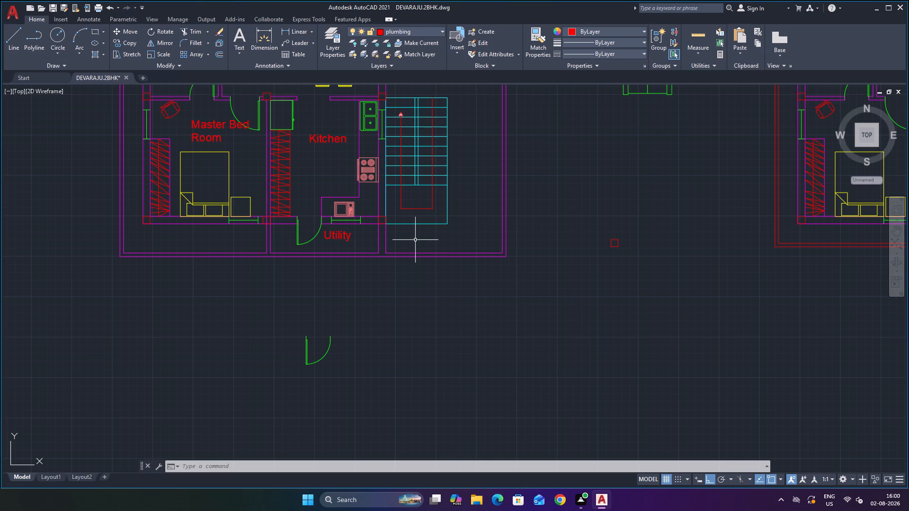
# Move the loose door symbol from south of the labelled plan eastward, below the other spare symbols.
pyautogui.scroll(-1, 415, 240)
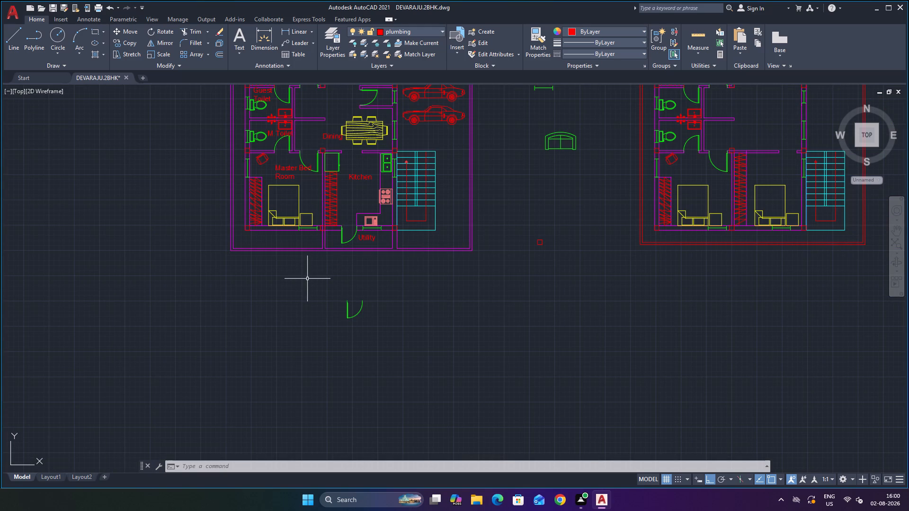
pyautogui.scroll(-1, 307, 278)
pyautogui.click(390, 292)
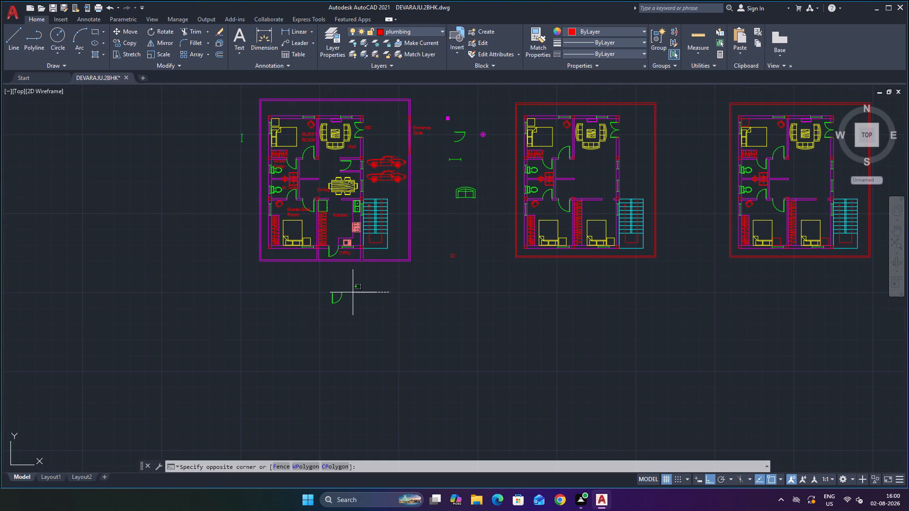
pyautogui.click(303, 307)
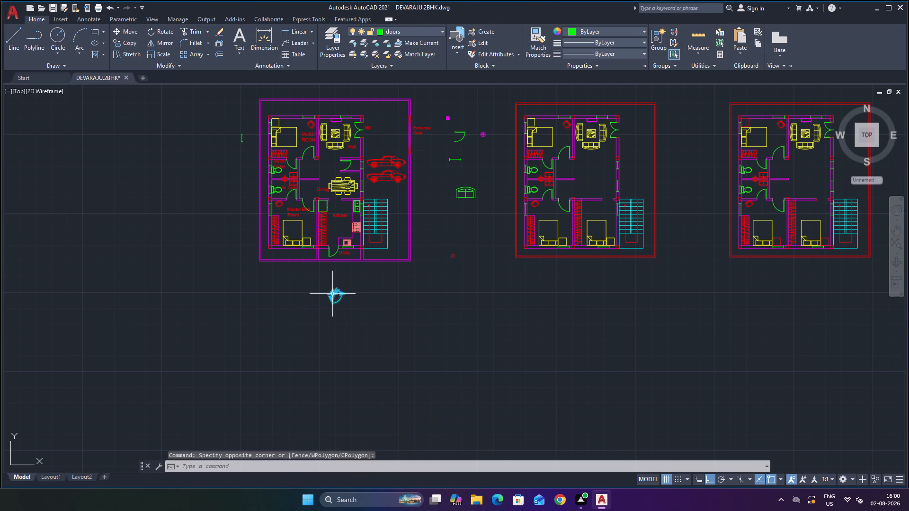
pyautogui.moveTo(334, 293); pyautogui.dragTo(470, 296)
pyautogui.click(470, 296)
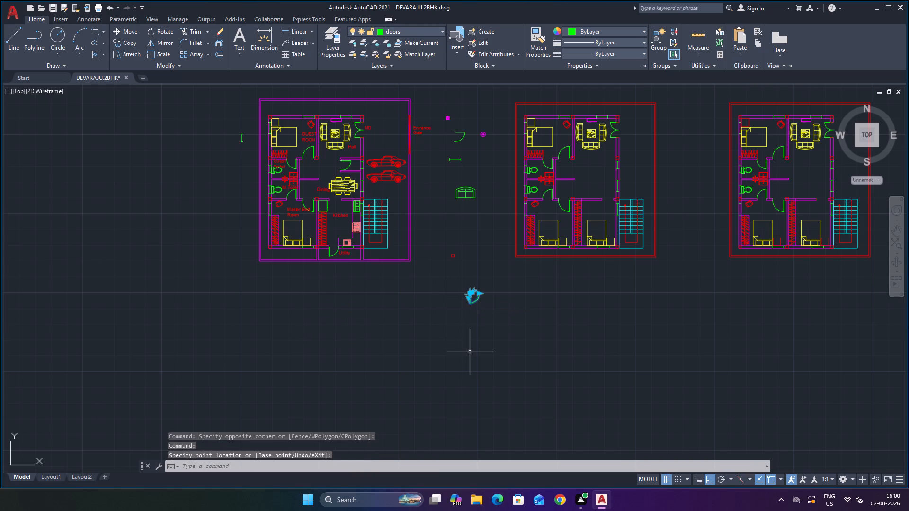
pyautogui.press('Escape')
pyautogui.press('Escape')
pyautogui.press('Escape')
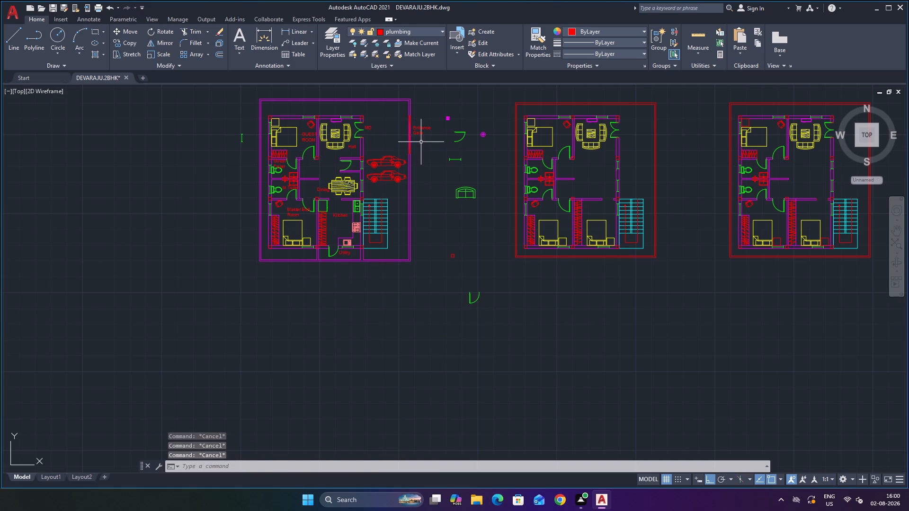
# Copy the Entrance Gate label and paste it in the empty space south of the labelled plan.
pyautogui.click(424, 128)
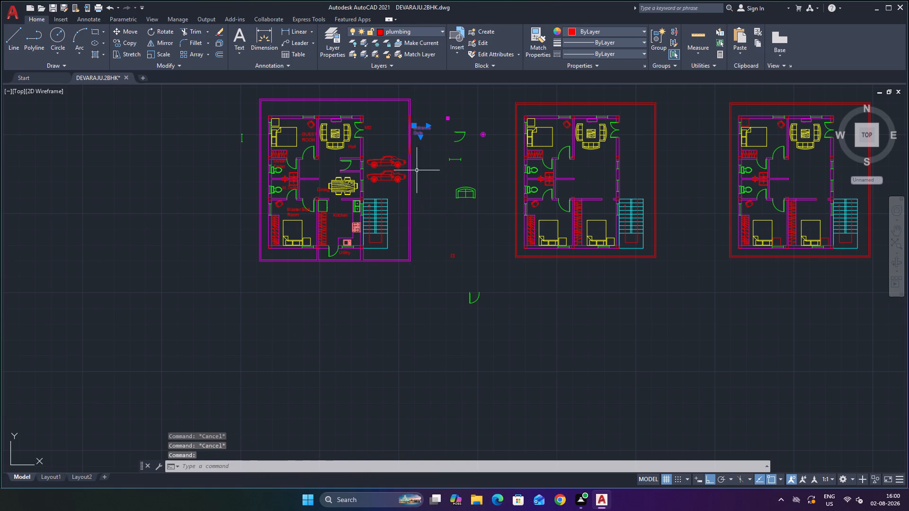
pyautogui.hotkey('ctrl', 'c')
pyautogui.click(315, 286)
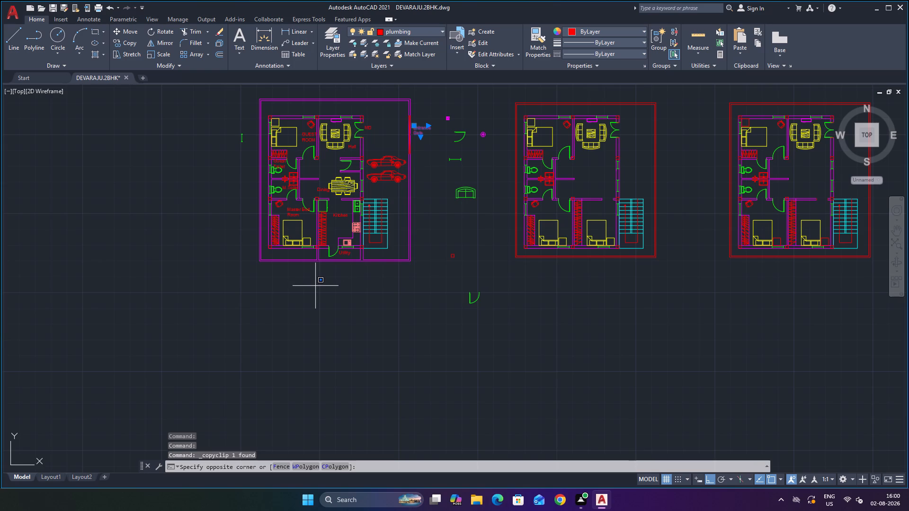
pyautogui.hotkey('ctrl', 'v')
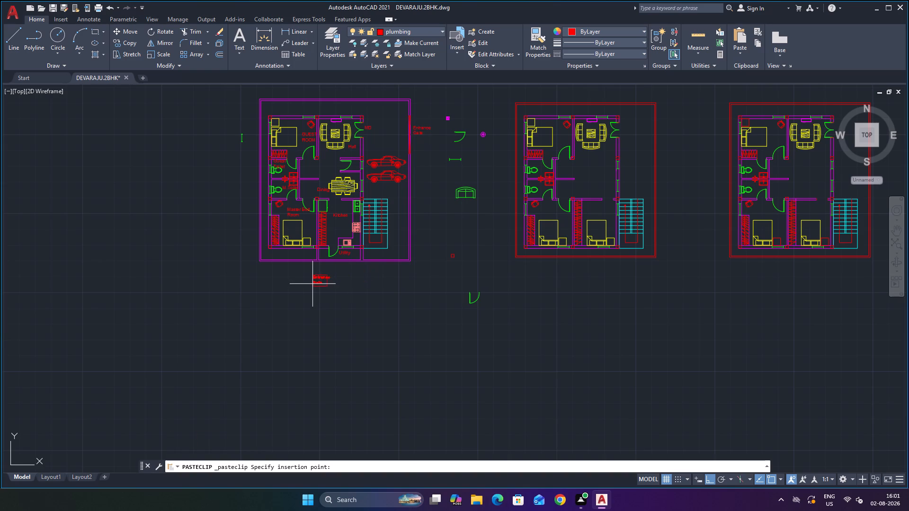
pyautogui.click(317, 290)
# Replace the pasted Entrance Gate label's text south of the labelled plan with "GROUND FLOOR".
pyautogui.scroll(2, 354, 283)
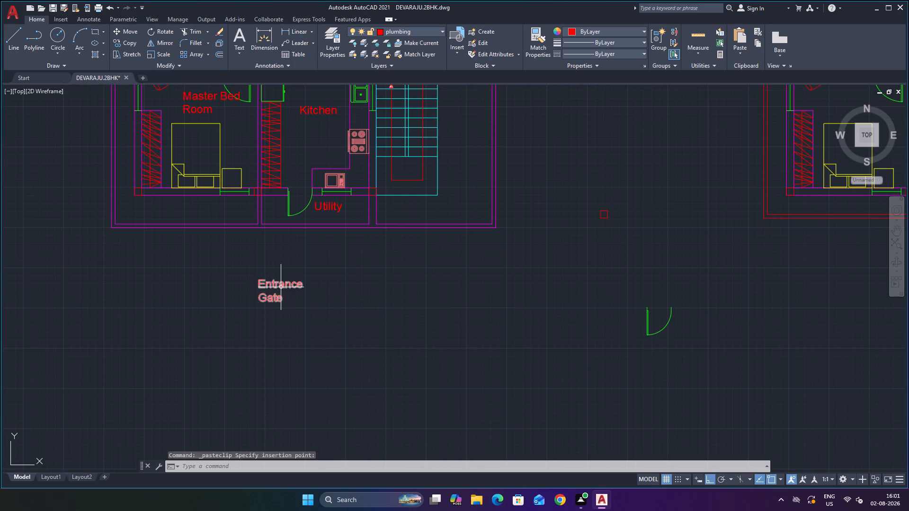
pyautogui.click(281, 287)
pyautogui.doubleClick(277, 286)
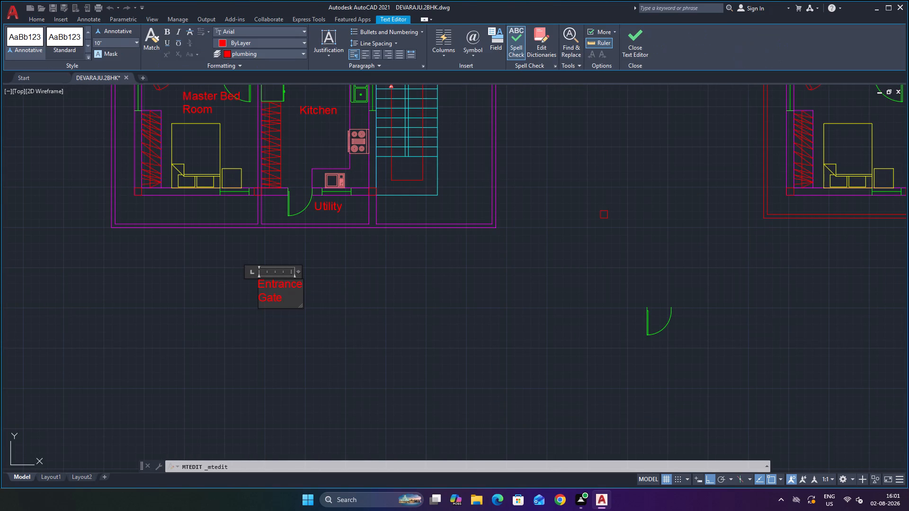
pyautogui.click(286, 298)
pyautogui.press('BackSpace')
pyautogui.press('BackSpace')
pyautogui.press('BackSpace')
pyautogui.press('BackSpace')
pyautogui.press('BackSpace')
pyautogui.press('BackSpace')
pyautogui.press('BackSpace')
pyautogui.press('BackSpace')
pyautogui.press('BackSpace')
pyautogui.press('BackSpace')
pyautogui.press('BackSpace')
pyautogui.press('BackSpace')
pyautogui.press('BackSpace')
pyautogui.press('BackSpace')
pyautogui.press('BackSpace')
pyautogui.press('BackSpace')
pyautogui.press('BackSpace')
pyautogui.press('BackSpace')
pyautogui.press('BackSpace')
pyautogui.press('BackSpace')
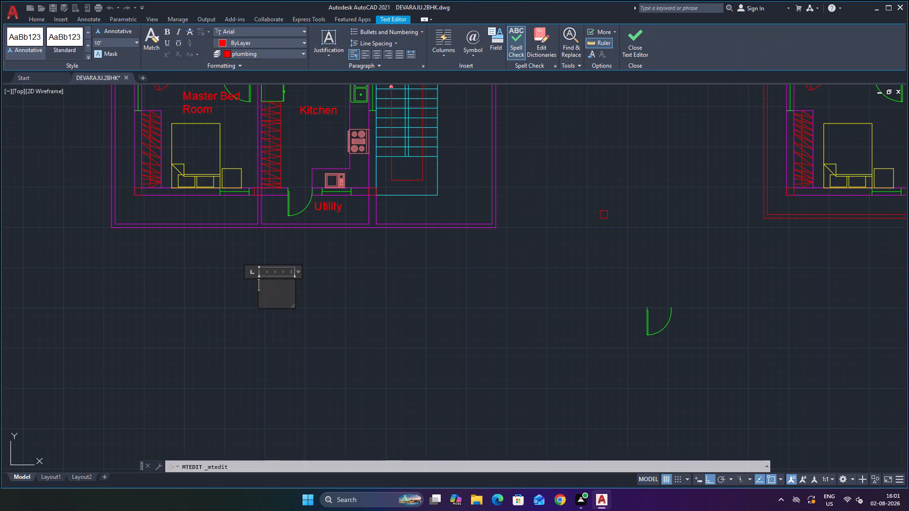
pyautogui.write('GROUND FLOOR')
pyautogui.click(439, 312)
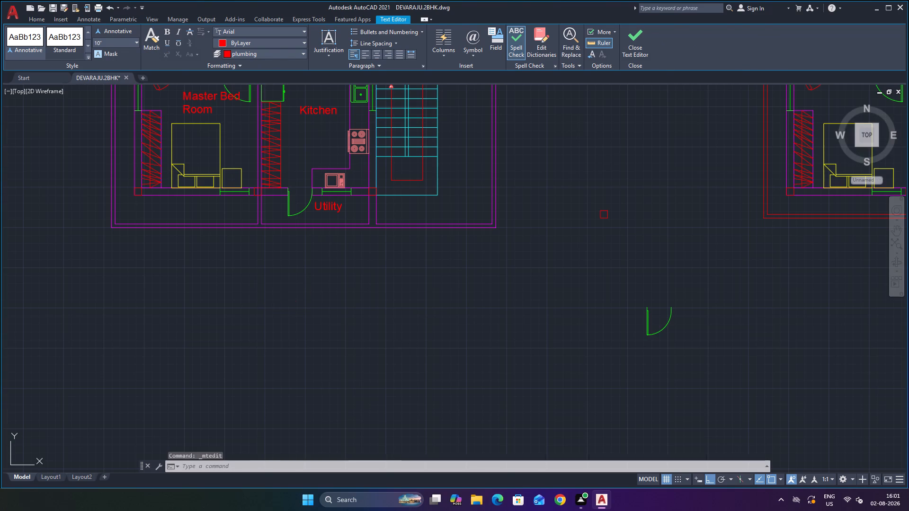
pyautogui.scroll(-3, 484, 293)
pyautogui.scroll(1, 633, 285)
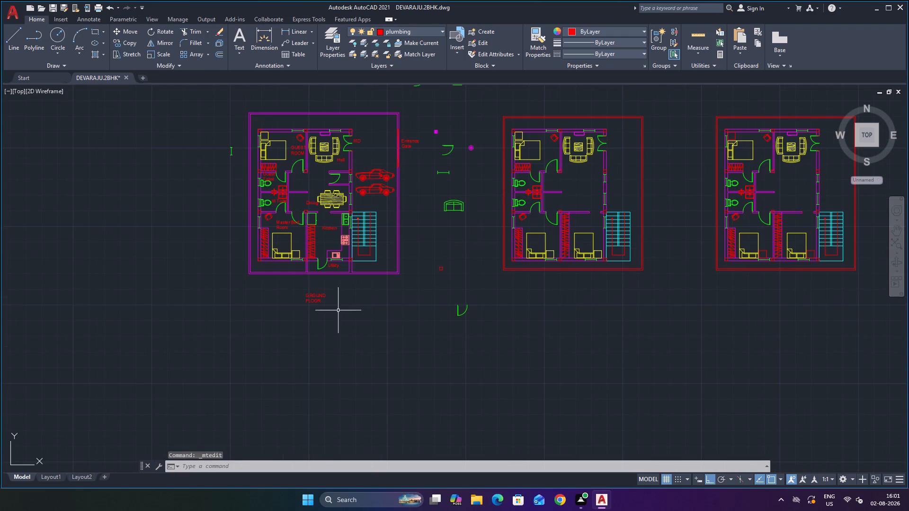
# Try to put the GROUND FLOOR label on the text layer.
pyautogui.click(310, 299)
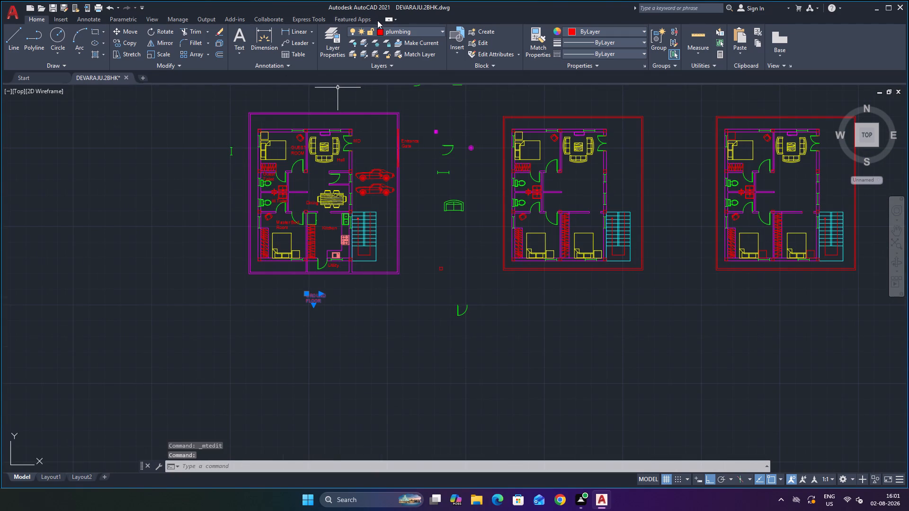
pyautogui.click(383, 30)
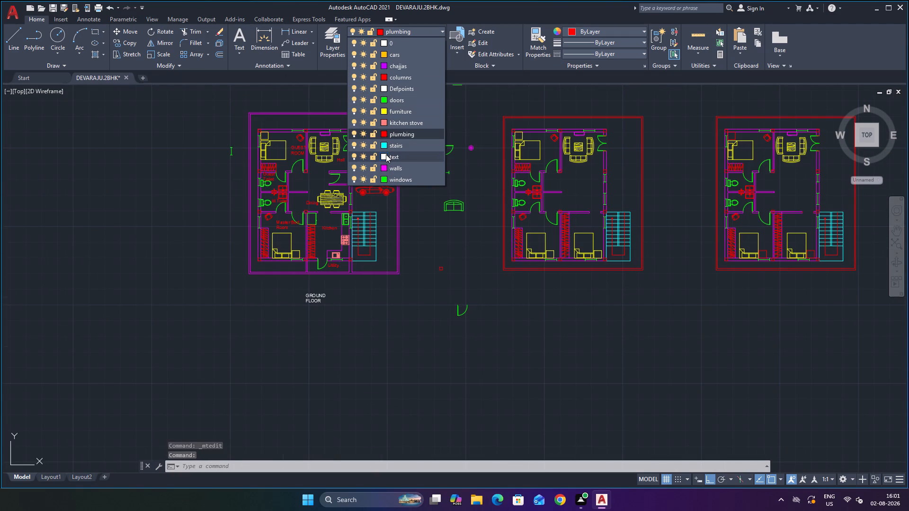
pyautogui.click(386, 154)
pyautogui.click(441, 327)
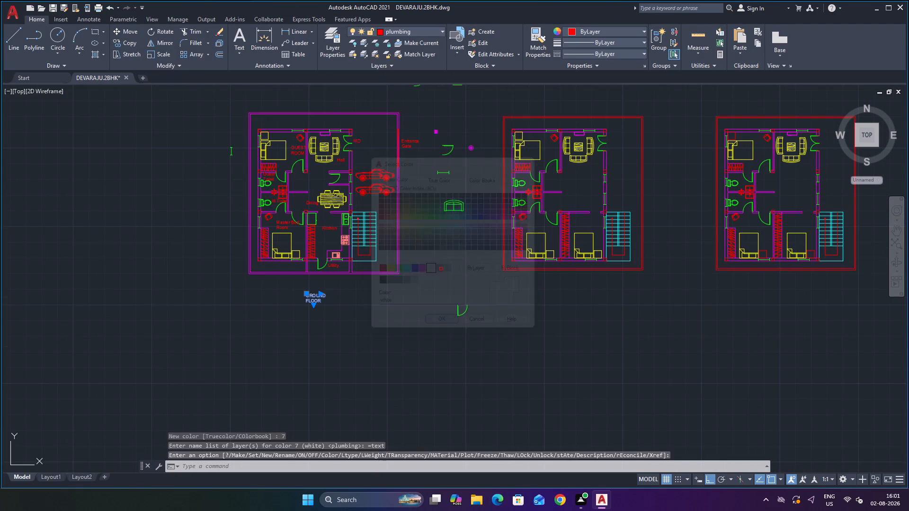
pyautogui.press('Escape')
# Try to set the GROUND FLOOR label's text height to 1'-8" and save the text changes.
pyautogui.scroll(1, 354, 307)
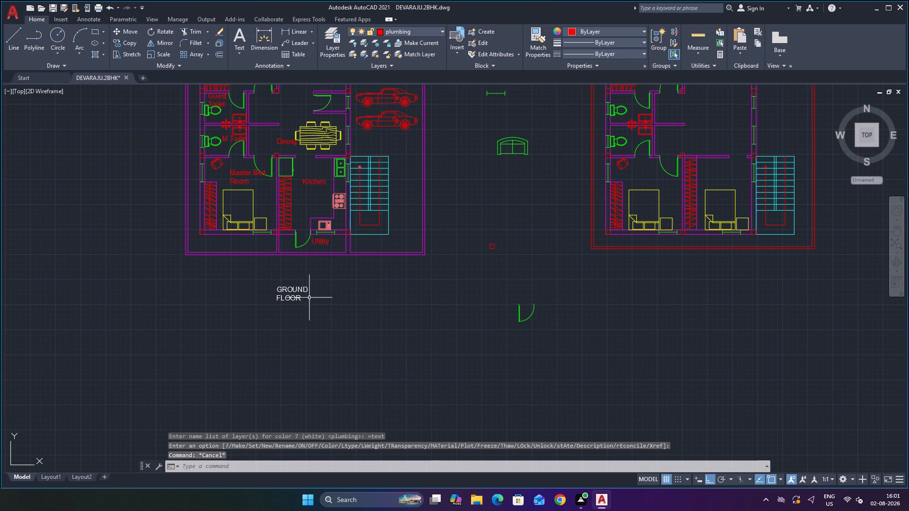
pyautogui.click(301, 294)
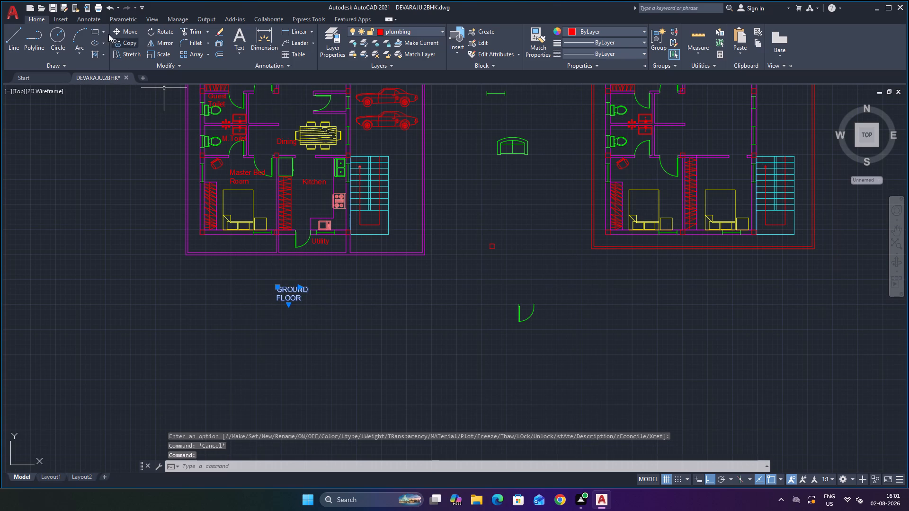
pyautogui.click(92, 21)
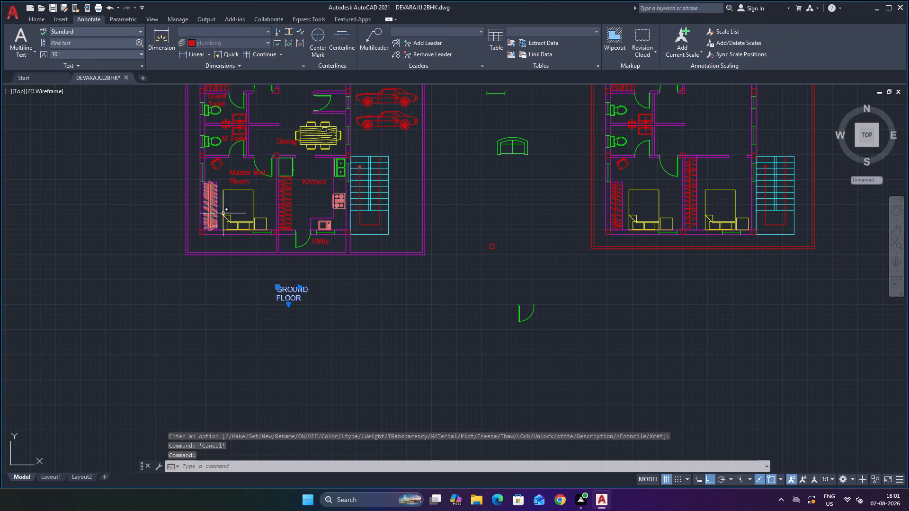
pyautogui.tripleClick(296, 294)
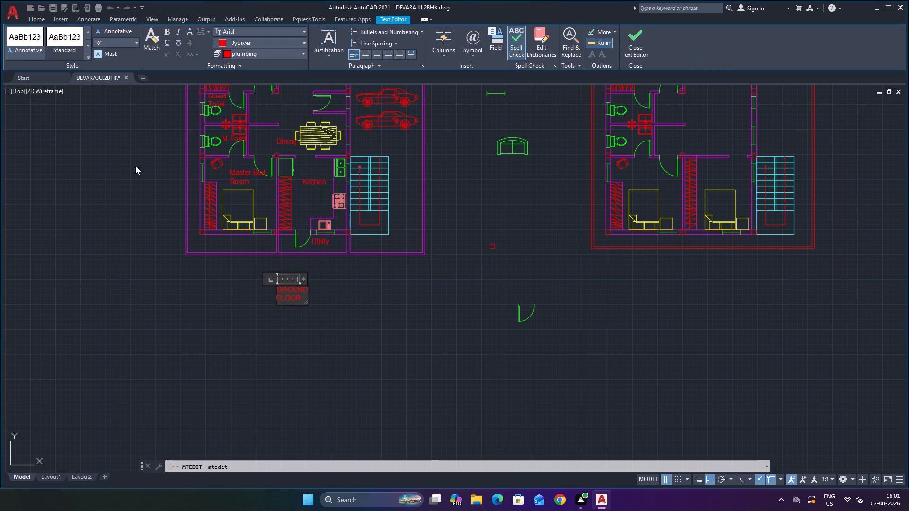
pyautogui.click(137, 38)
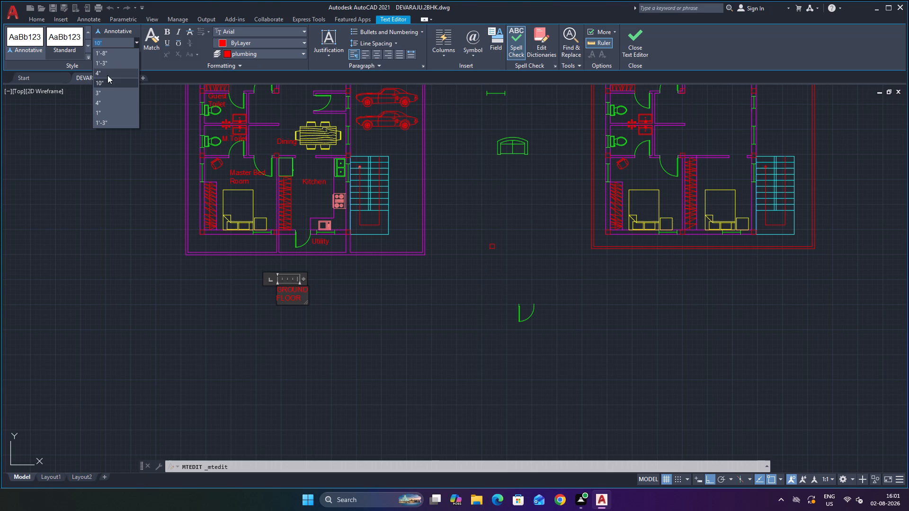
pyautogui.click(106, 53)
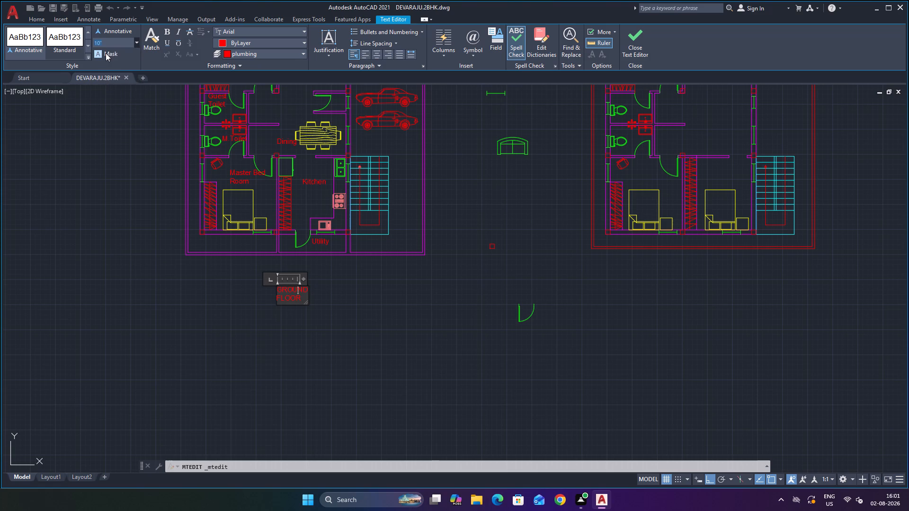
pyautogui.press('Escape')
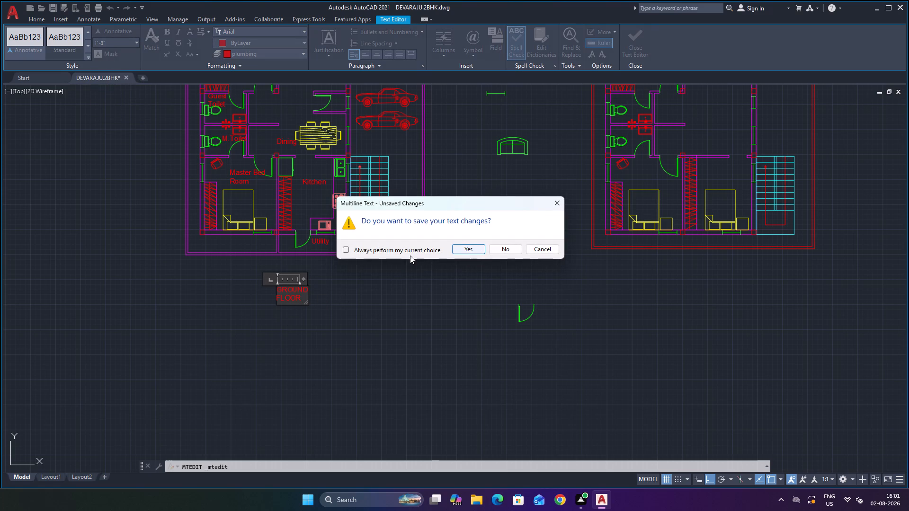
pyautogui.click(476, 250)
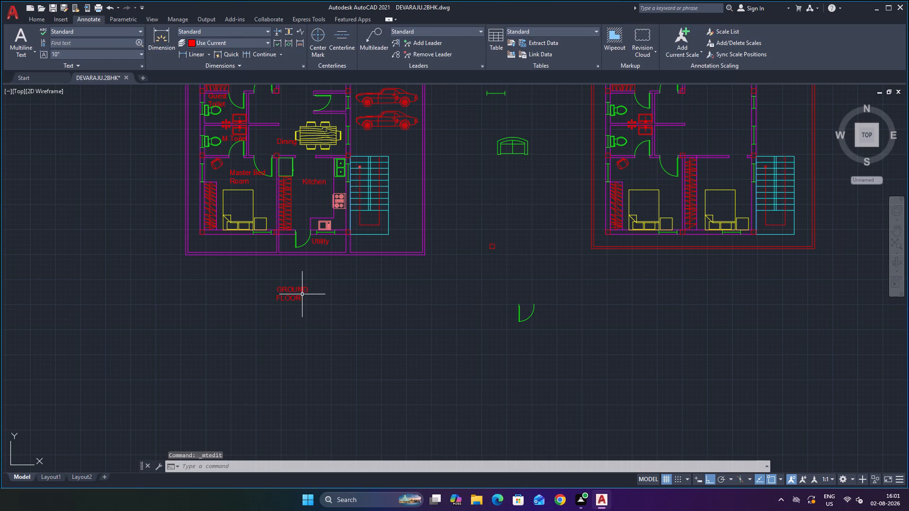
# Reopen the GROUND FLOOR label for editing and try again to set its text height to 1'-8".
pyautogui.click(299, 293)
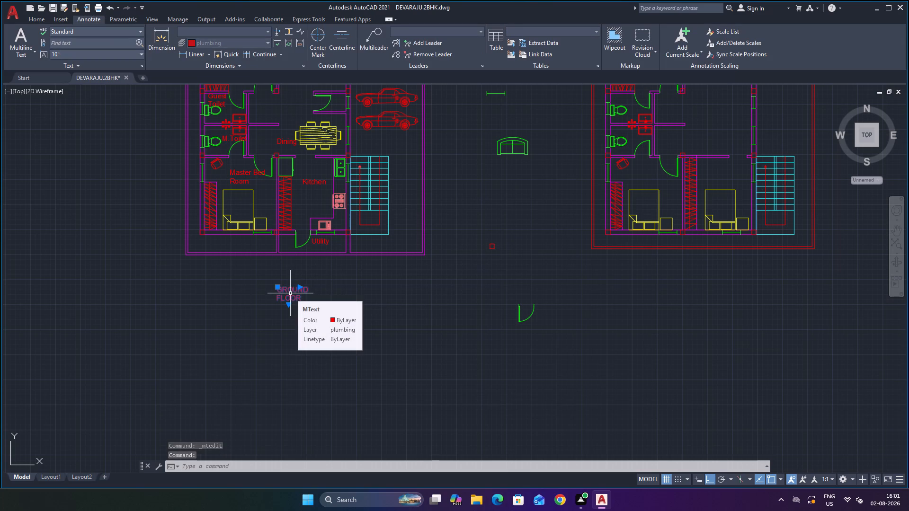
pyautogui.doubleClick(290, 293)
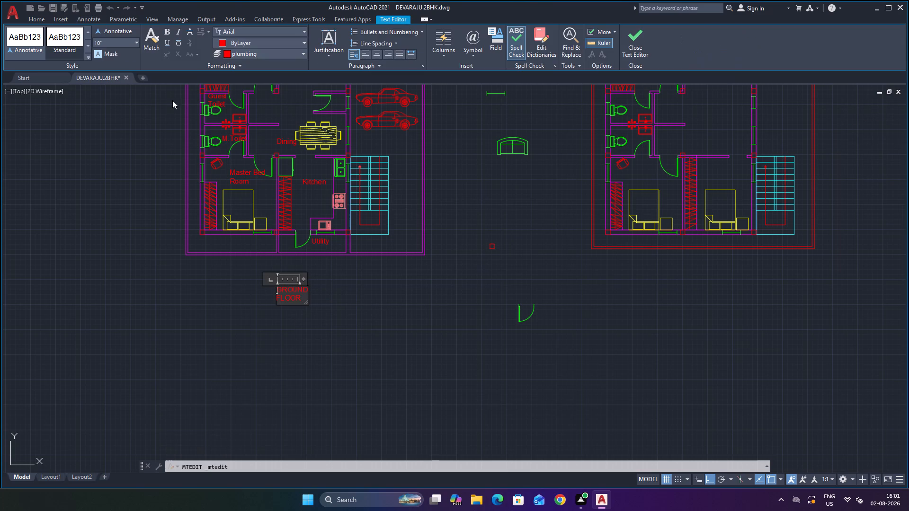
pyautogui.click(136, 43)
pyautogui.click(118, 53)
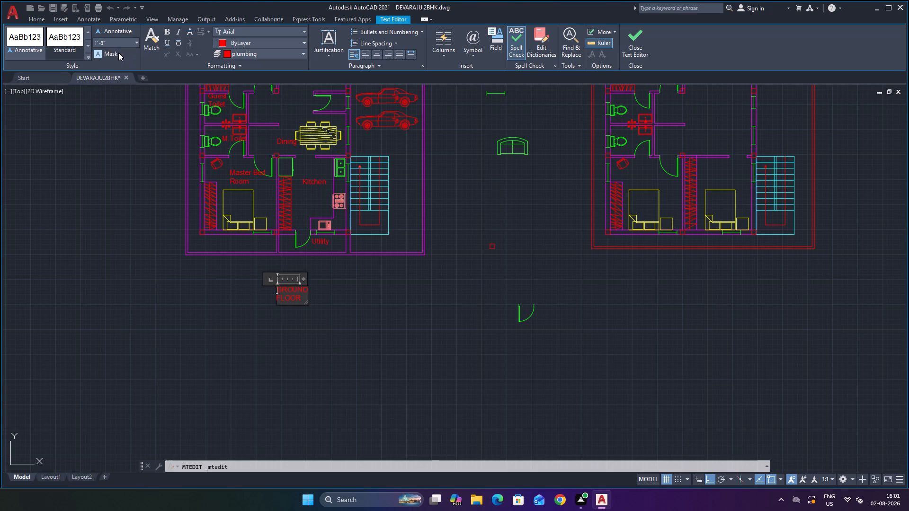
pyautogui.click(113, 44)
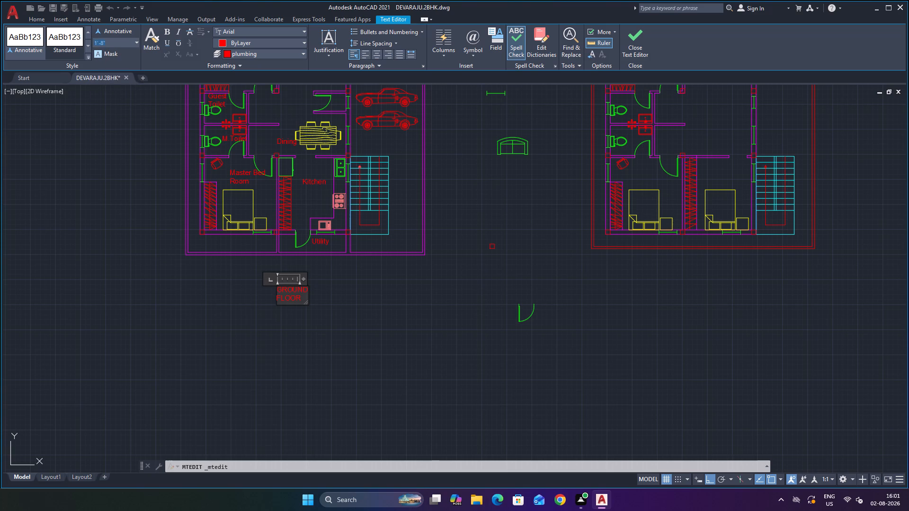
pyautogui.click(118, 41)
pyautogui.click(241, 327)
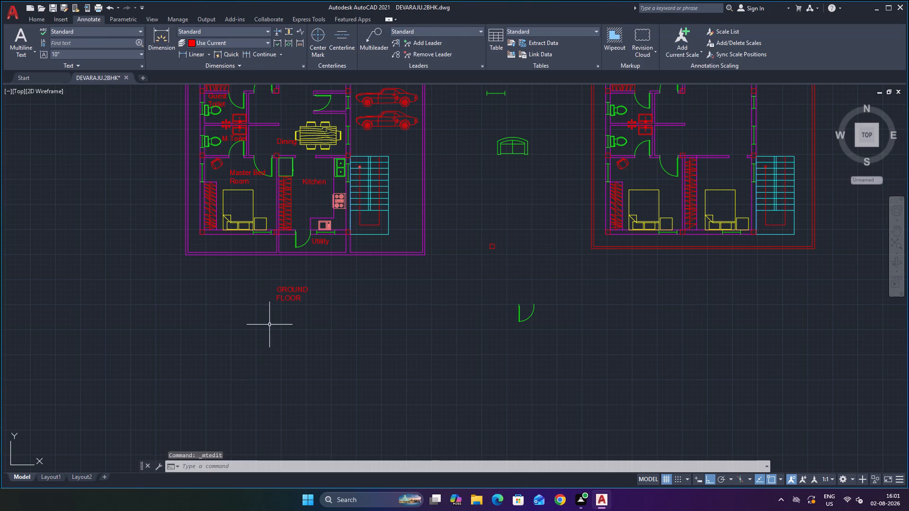
# Stretch the GROUND FLOOR label's text frame wider to the east and deeper to the south.
pyautogui.scroll(2, 323, 313)
pyautogui.scroll(-4, 328, 310)
pyautogui.scroll(1, 522, 300)
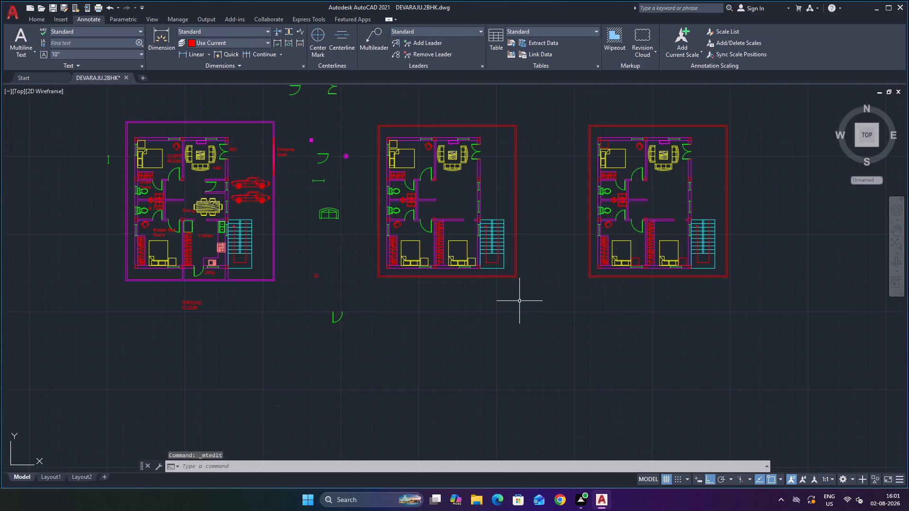
pyautogui.scroll(1, 277, 262)
pyautogui.click(133, 335)
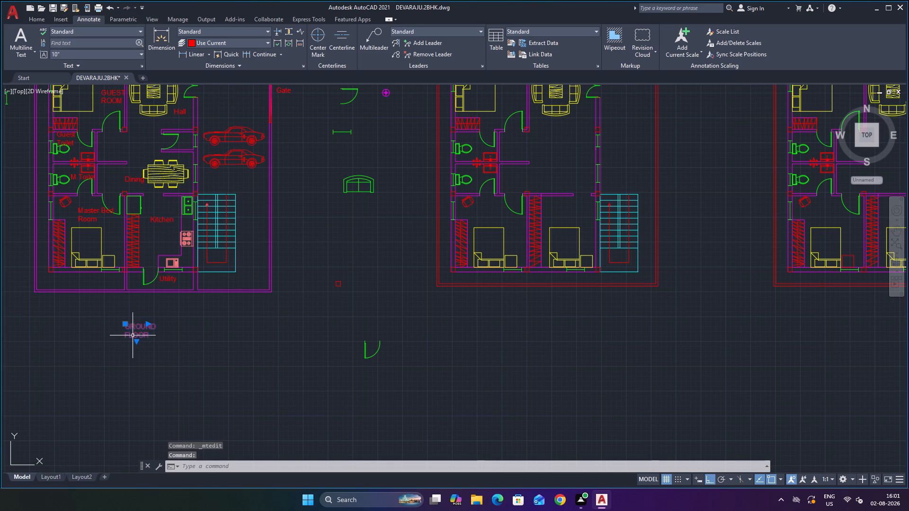
pyautogui.scroll(2, 160, 349)
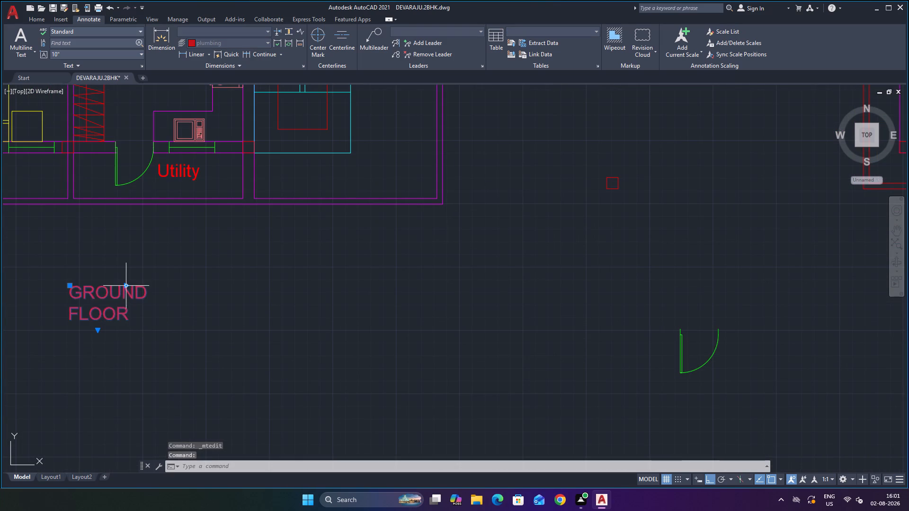
pyautogui.moveTo(126, 288); pyautogui.dragTo(182, 286)
pyautogui.click(182, 286)
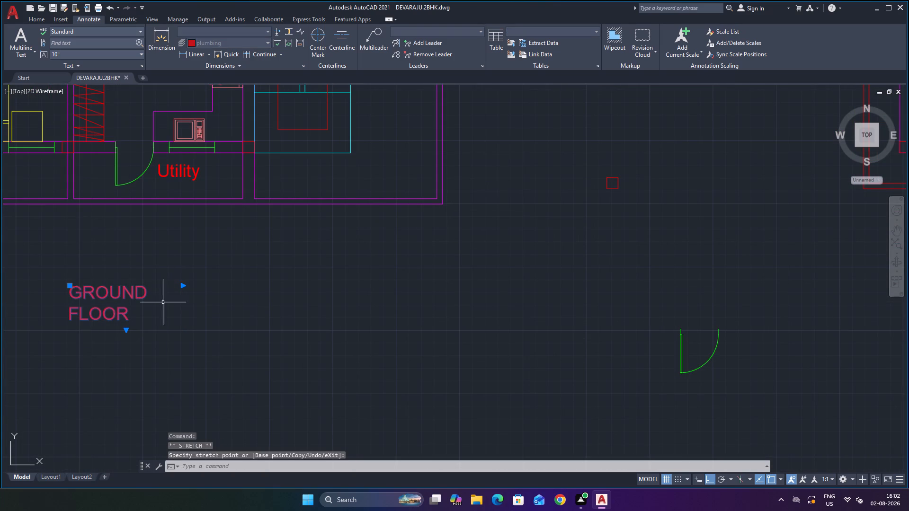
pyautogui.moveTo(128, 332); pyautogui.dragTo(127, 347)
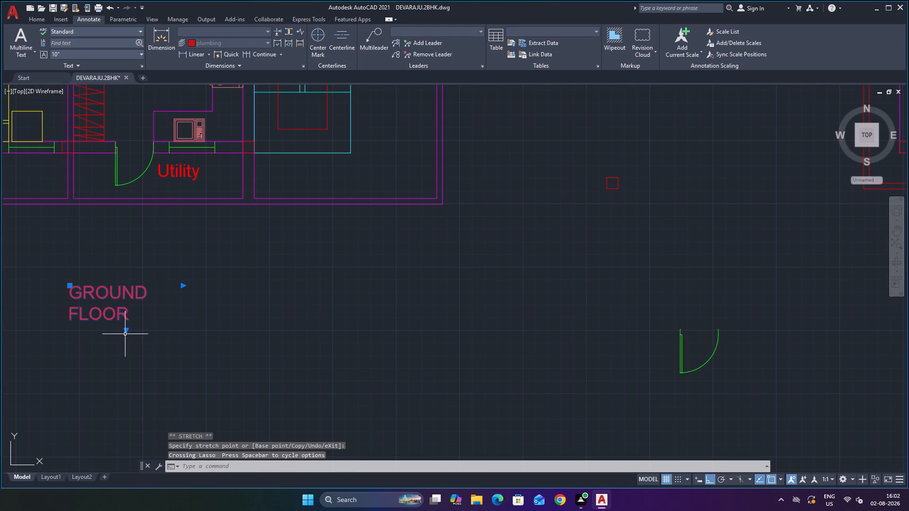
pyautogui.moveTo(125, 331); pyautogui.dragTo(125, 356)
pyautogui.click(125, 356)
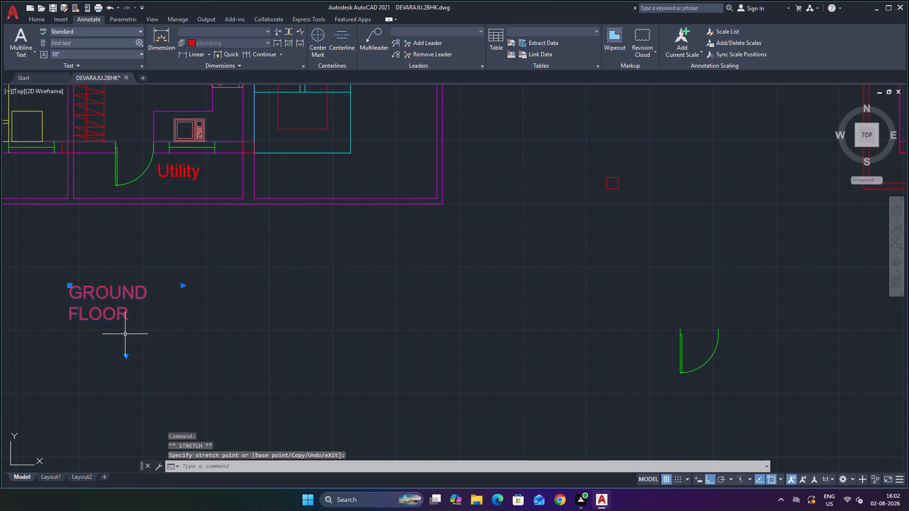
# Move the GROUND FLOOR label about 2'-2" north, closer to the labelled plan's boundary wall.
pyautogui.moveTo(71, 285); pyautogui.dragTo(52, 271)
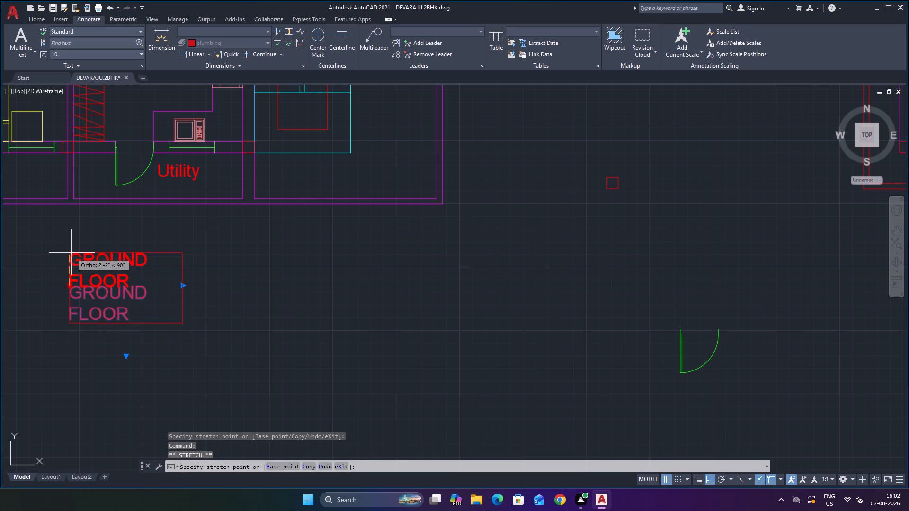
pyautogui.click(73, 250)
pyautogui.scroll(-1, 83, 224)
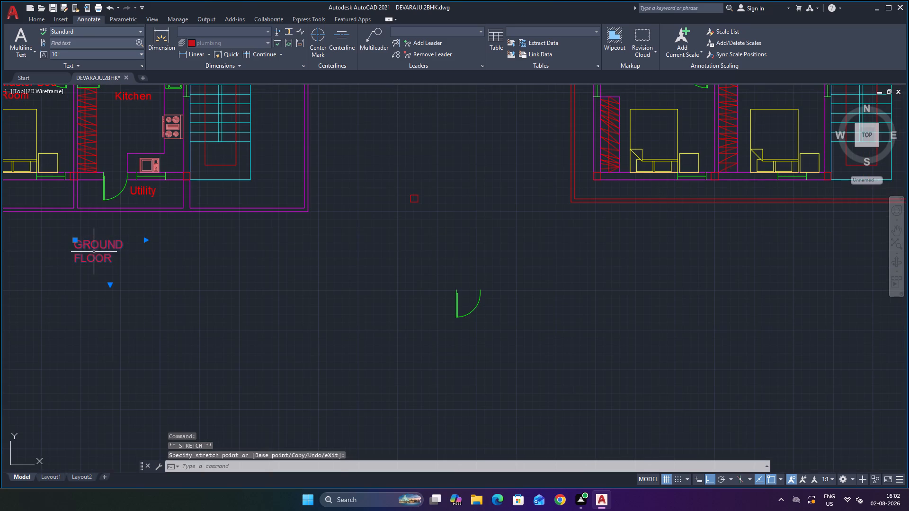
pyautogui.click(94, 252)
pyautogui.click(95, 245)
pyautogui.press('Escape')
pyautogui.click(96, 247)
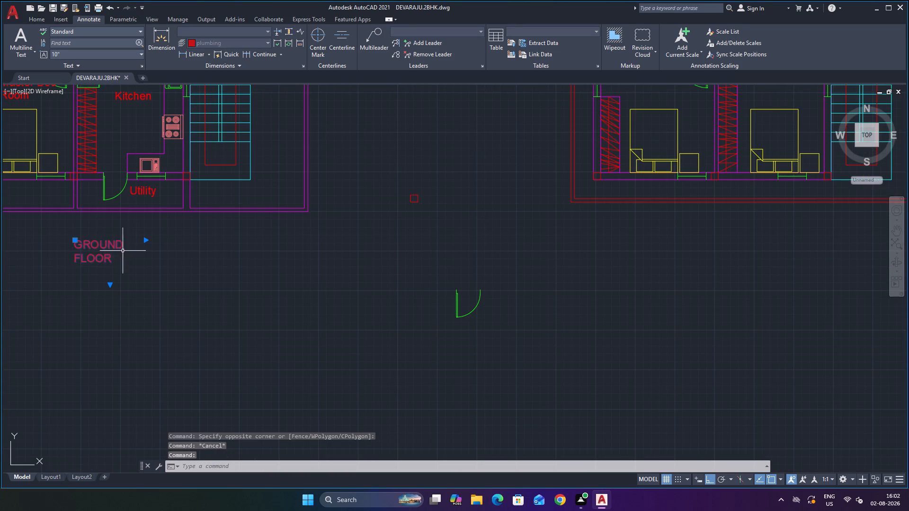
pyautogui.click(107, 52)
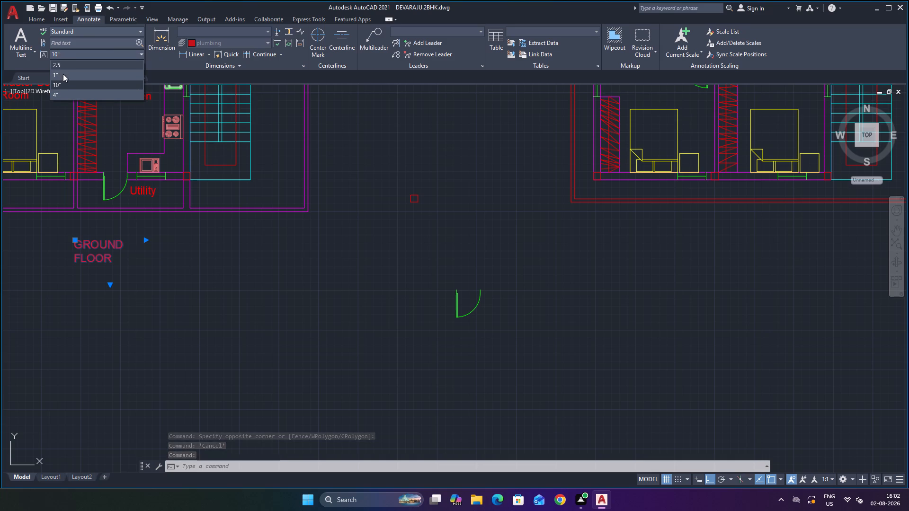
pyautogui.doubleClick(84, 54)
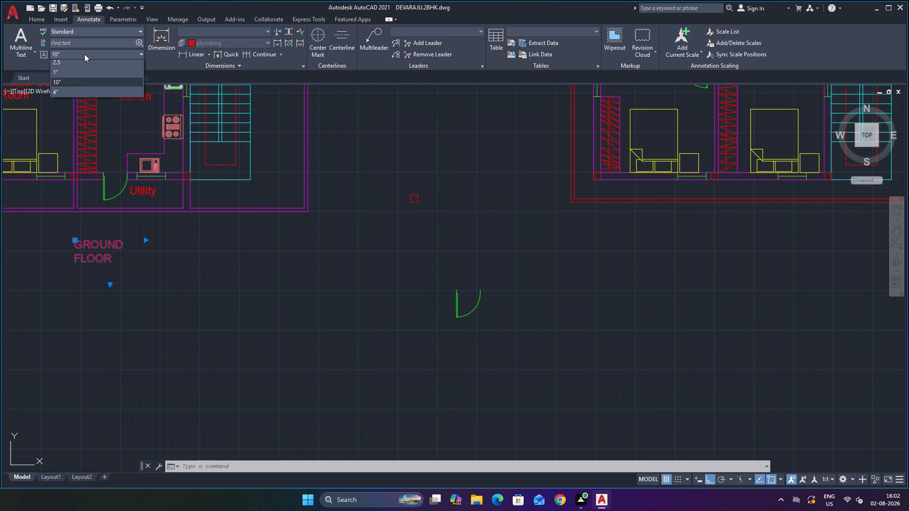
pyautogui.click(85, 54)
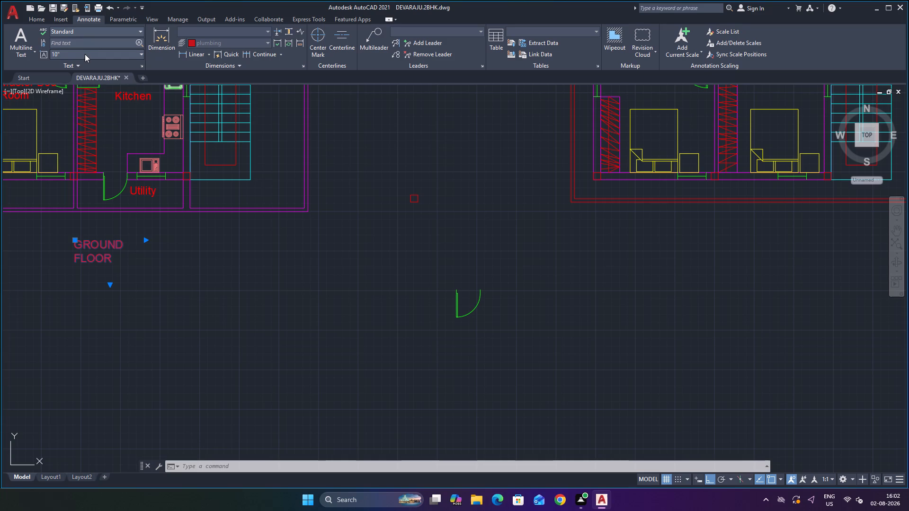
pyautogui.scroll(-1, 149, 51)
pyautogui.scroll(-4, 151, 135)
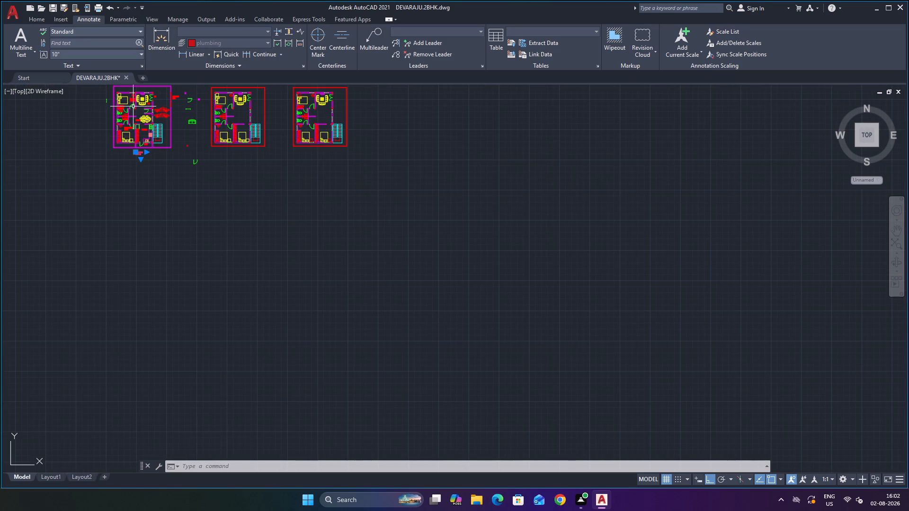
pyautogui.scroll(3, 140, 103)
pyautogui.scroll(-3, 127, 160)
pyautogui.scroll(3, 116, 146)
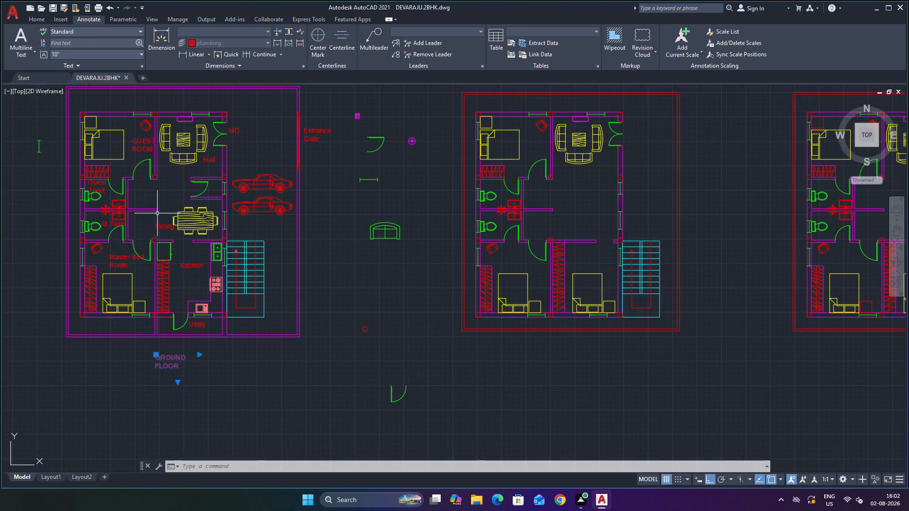
# Look over the labelled plan with its GROUND FLOOR title and the two unlabelled plan copies beside it.
pyautogui.scroll(1, 160, 215)
pyautogui.scroll(-2, 206, 227)
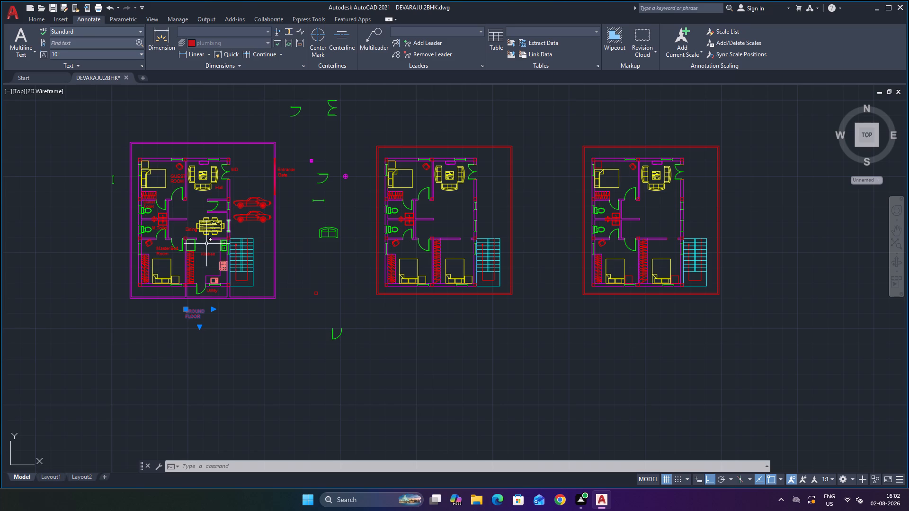
pyautogui.scroll(-3, 193, 269)
pyautogui.scroll(2, 214, 274)
pyautogui.scroll(1, 161, 330)
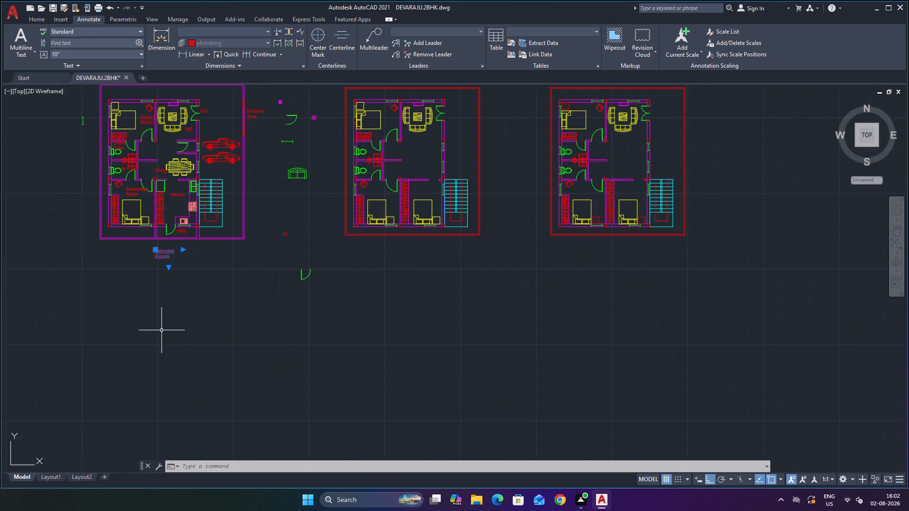
pyautogui.scroll(1, 161, 330)
pyautogui.scroll(-4, 154, 311)
pyautogui.scroll(3, 130, 286)
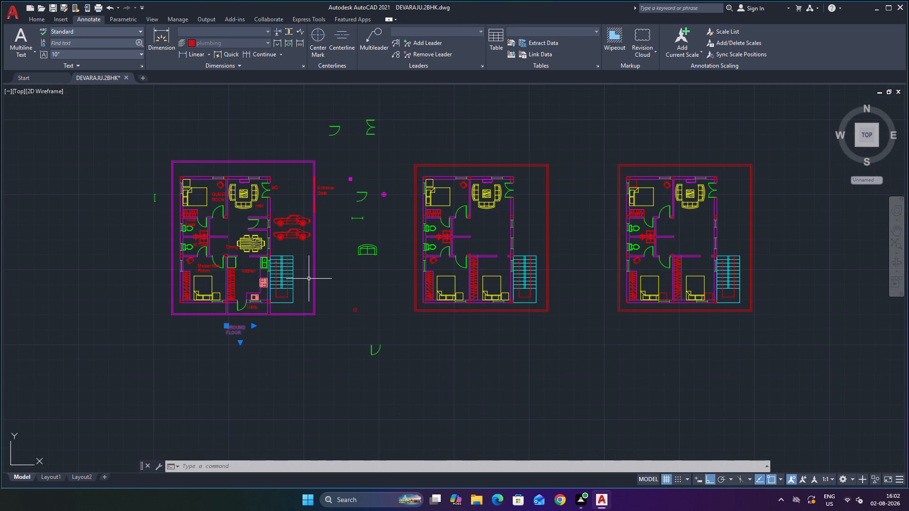
pyautogui.scroll(2, 312, 281)
pyautogui.scroll(-2, 337, 271)
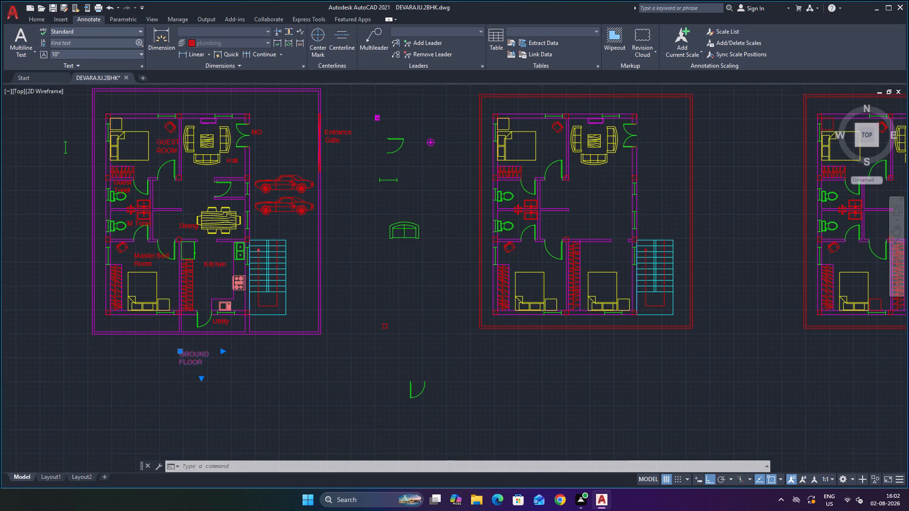
pyautogui.press('Escape')
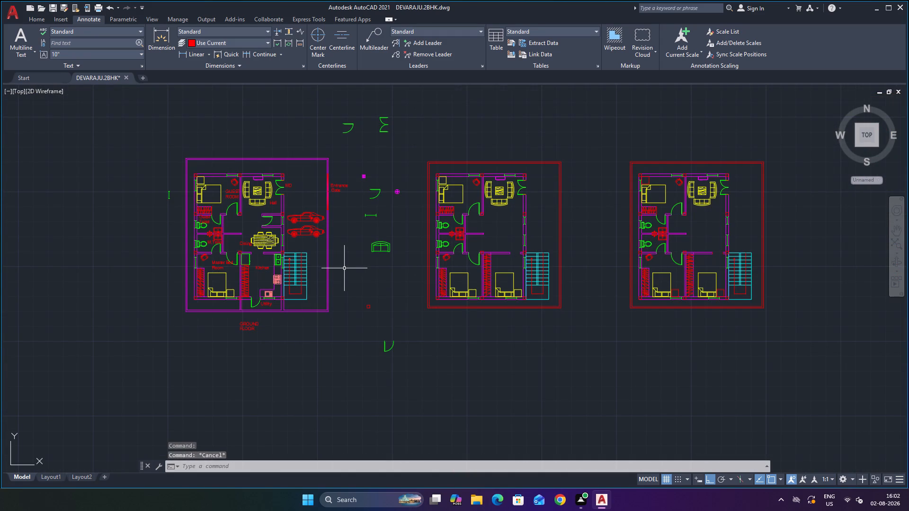
# Apply the cars layer to the two parked cars in the labelled plan, accepting colour 40 for that layer.
pyautogui.click(312, 202)
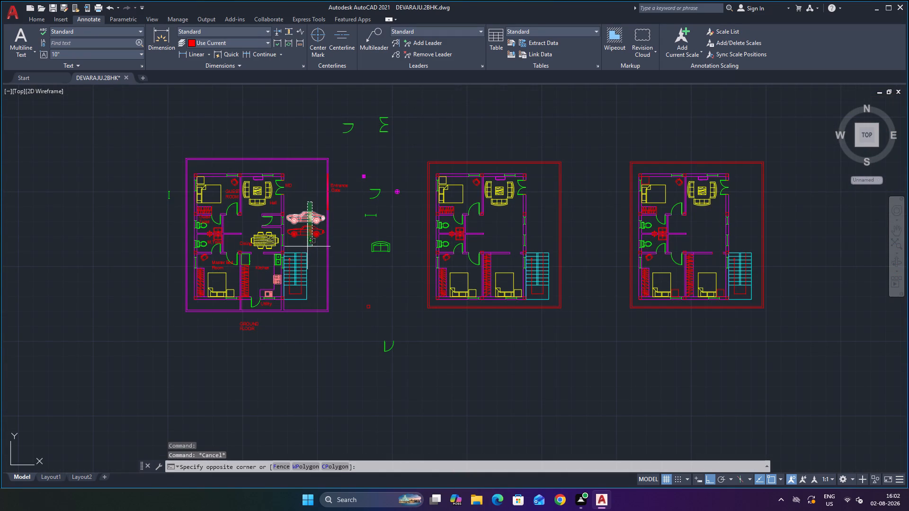
pyautogui.click(298, 237)
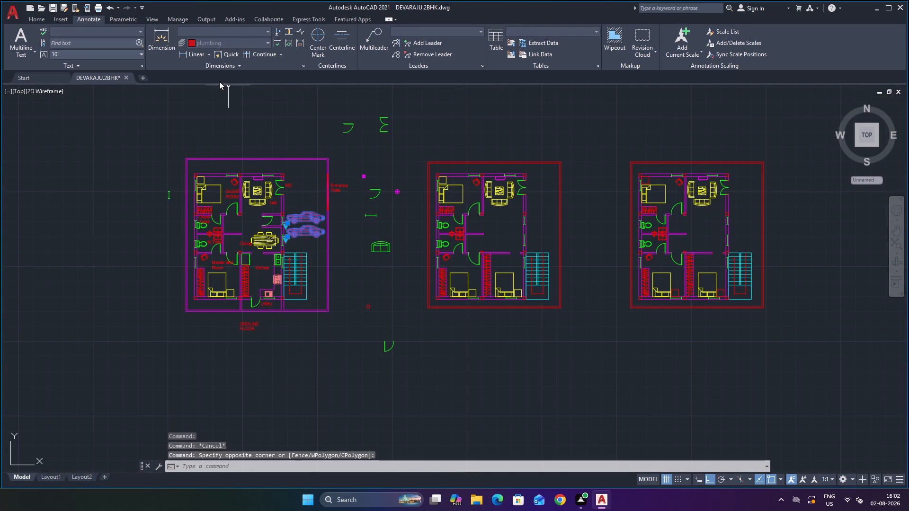
pyautogui.click(41, 20)
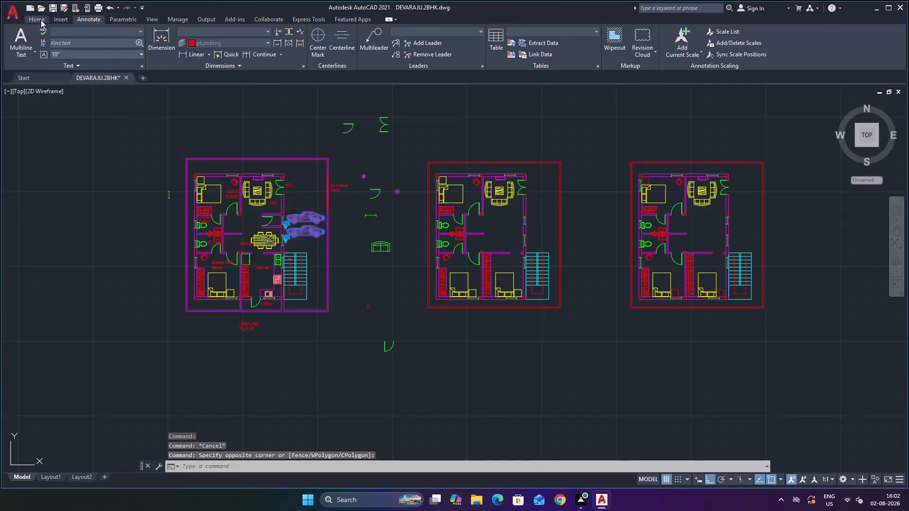
pyautogui.click(404, 34)
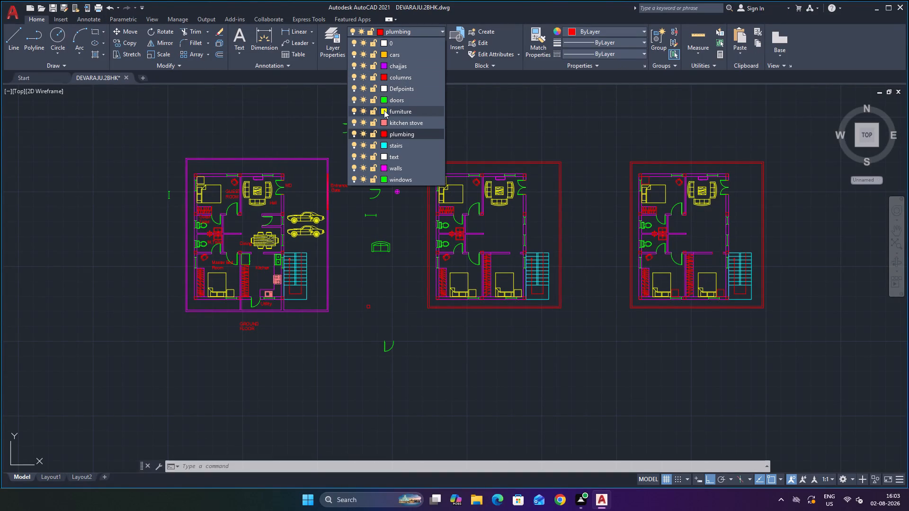
pyautogui.click(383, 53)
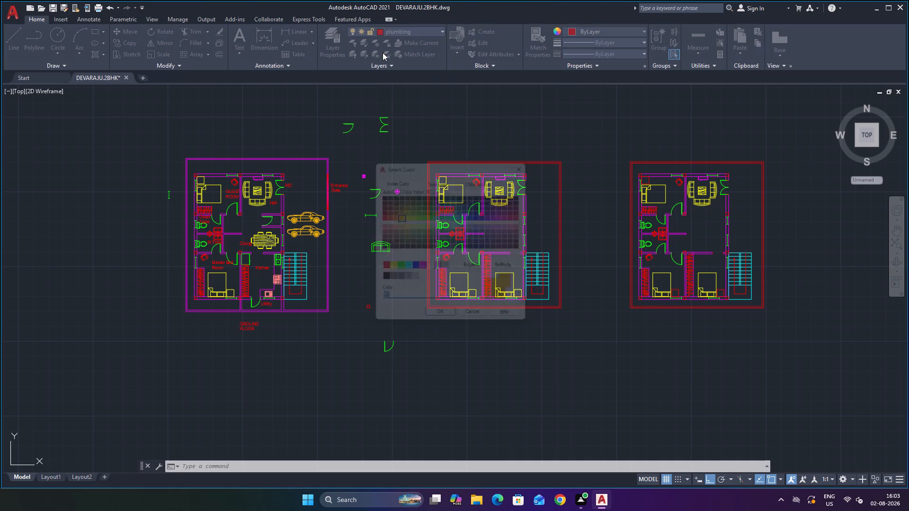
pyautogui.click(442, 321)
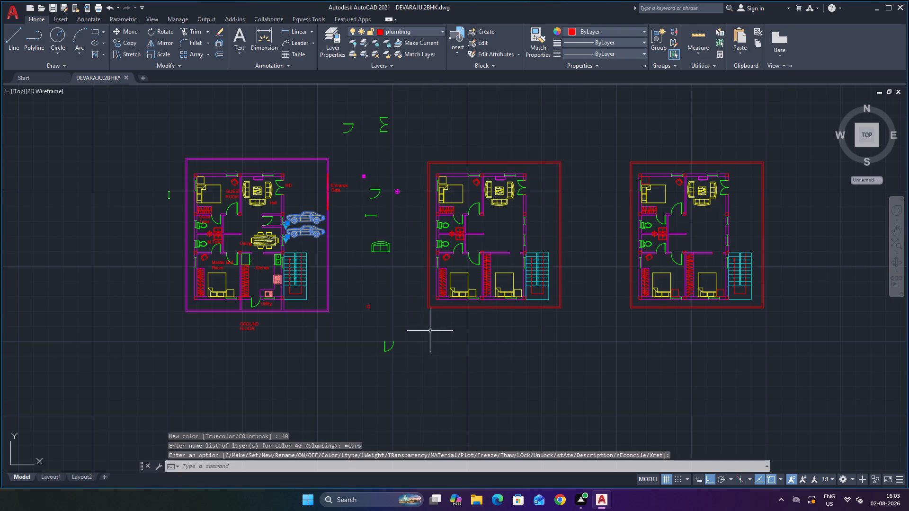
pyautogui.click(329, 363)
pyautogui.click(324, 360)
pyautogui.doubleClick(331, 362)
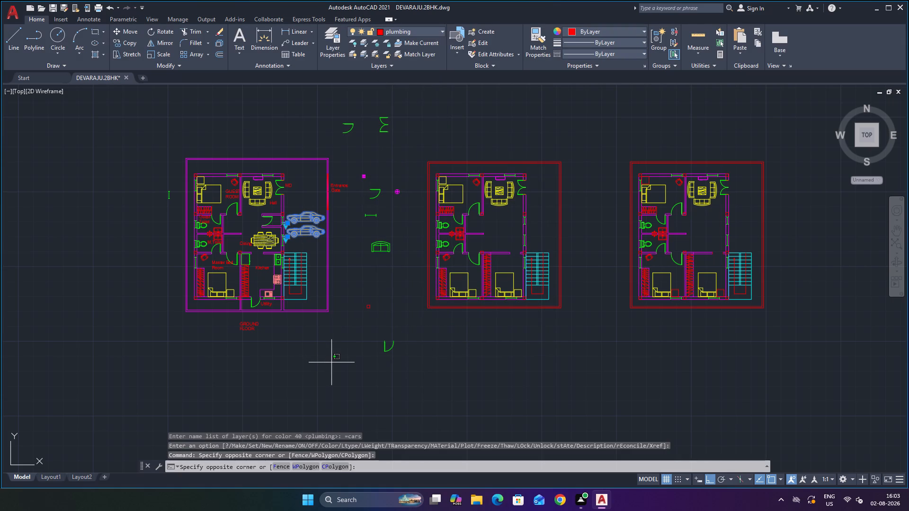
pyautogui.press('Escape')
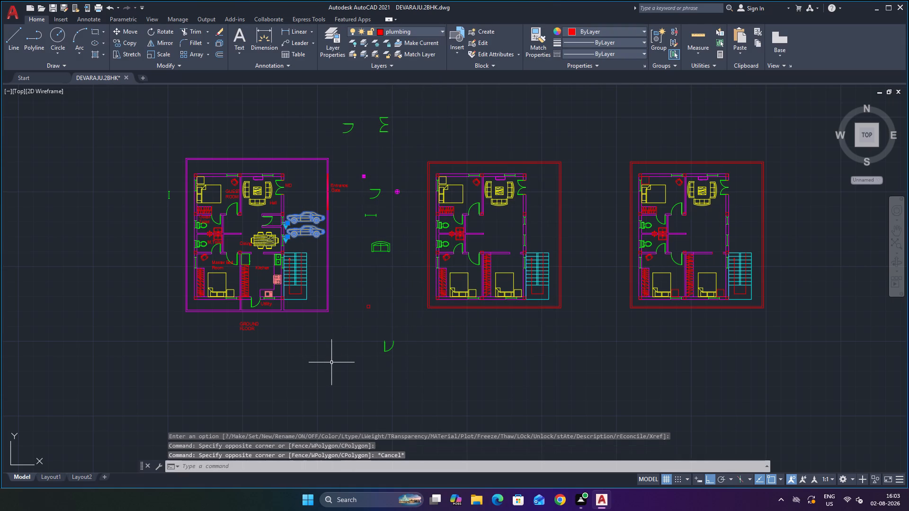
pyautogui.press('Escape')
# Save the drawing.
pyautogui.hotkey('ctrl', 's')
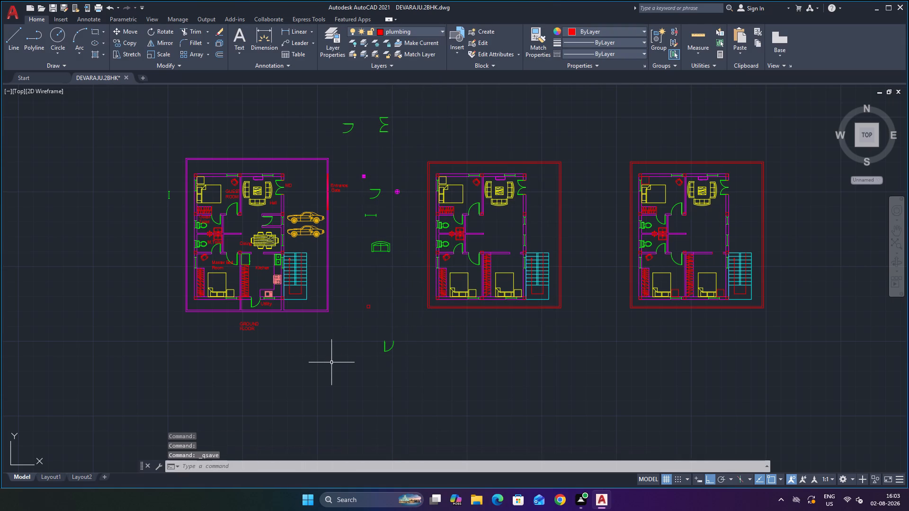
pyautogui.hotkey('ctrl', 's')
pyautogui.hotkey('ctrl', 's')
pyautogui.hotkey('ctrl', 's')
pyautogui.hotkey('ctrl', 's')
pyautogui.hotkey('ctrl', 's')
pyautogui.hotkey('ctrl', 's')
pyautogui.hotkey('ctrl', 's')
pyautogui.hotkey('ctrl', 's')
pyautogui.hotkey('ctrl', 's')
pyautogui.hotkey('ctrl', 's')
pyautogui.hotkey('ctrl', 's')
pyautogui.hotkey('ctrl', 's')
pyautogui.hotkey('ctrl', 's')
pyautogui.hotkey('ctrl', 's')
pyautogui.hotkey('ctrl', 's')
pyautogui.hotkey('ctrl', 's')
pyautogui.hotkey('ctrl', 's')
pyautogui.hotkey('ctrl', 's')
pyautogui.hotkey('ctrl', 's')
pyautogui.hotkey('ctrl', 's')
pyautogui.hotkey('ctrl', 's')
pyautogui.hotkey('ctrl', 's')
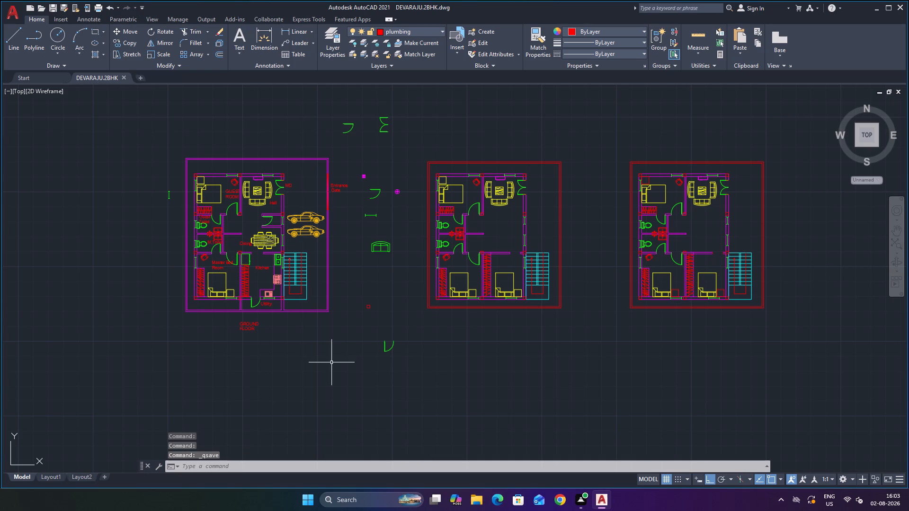
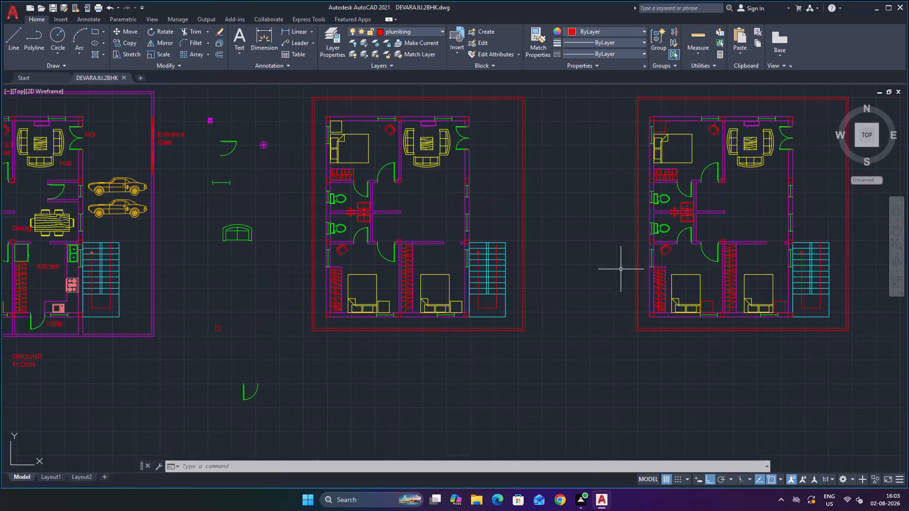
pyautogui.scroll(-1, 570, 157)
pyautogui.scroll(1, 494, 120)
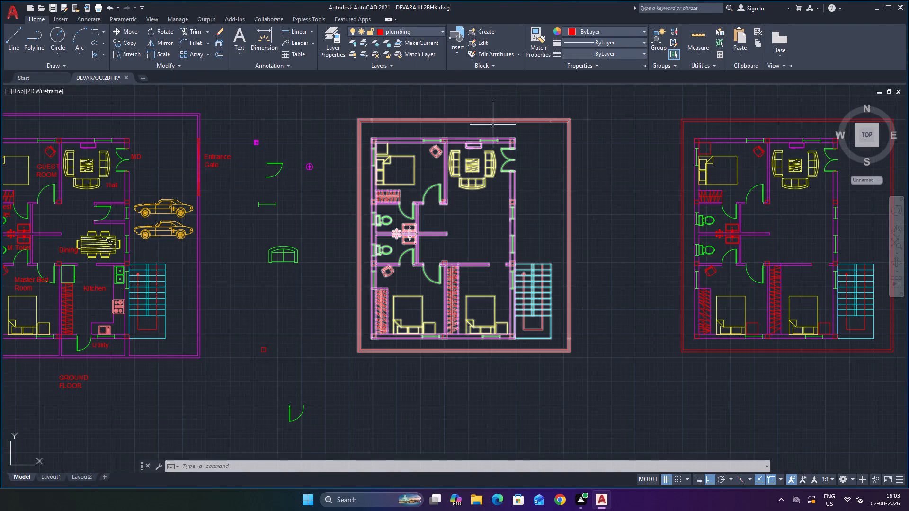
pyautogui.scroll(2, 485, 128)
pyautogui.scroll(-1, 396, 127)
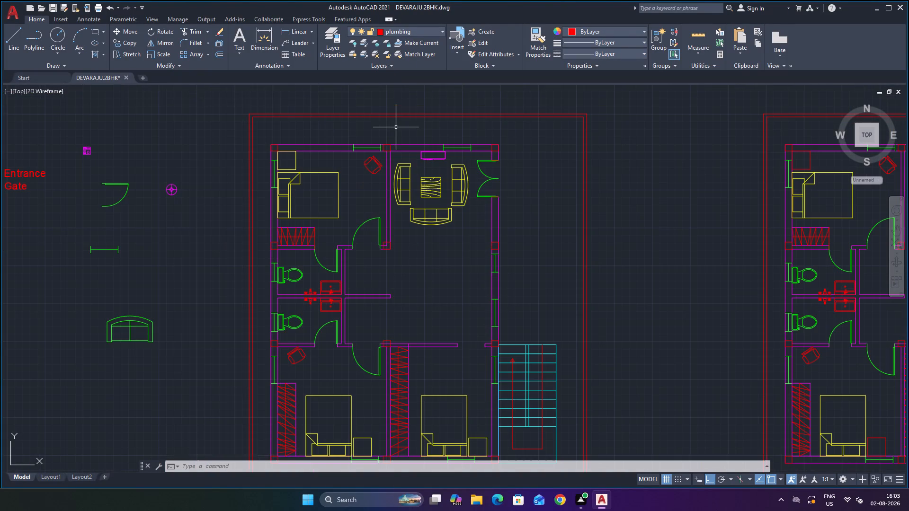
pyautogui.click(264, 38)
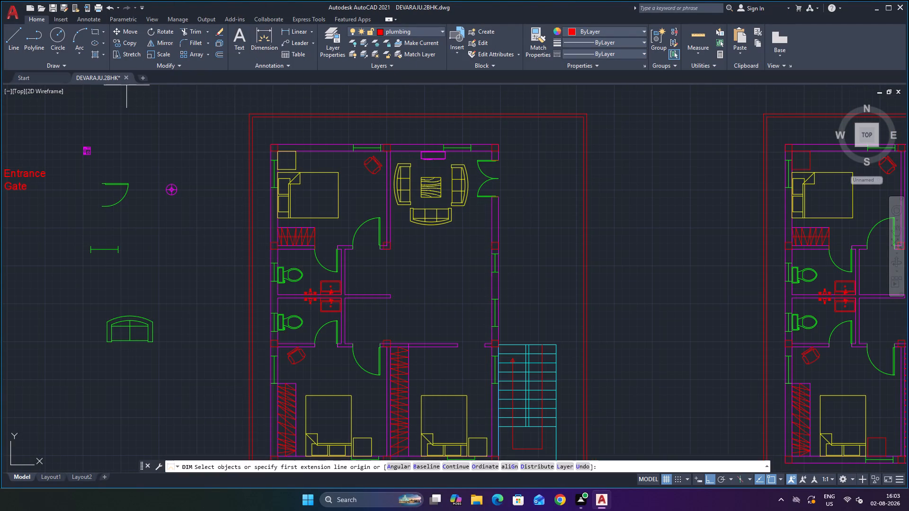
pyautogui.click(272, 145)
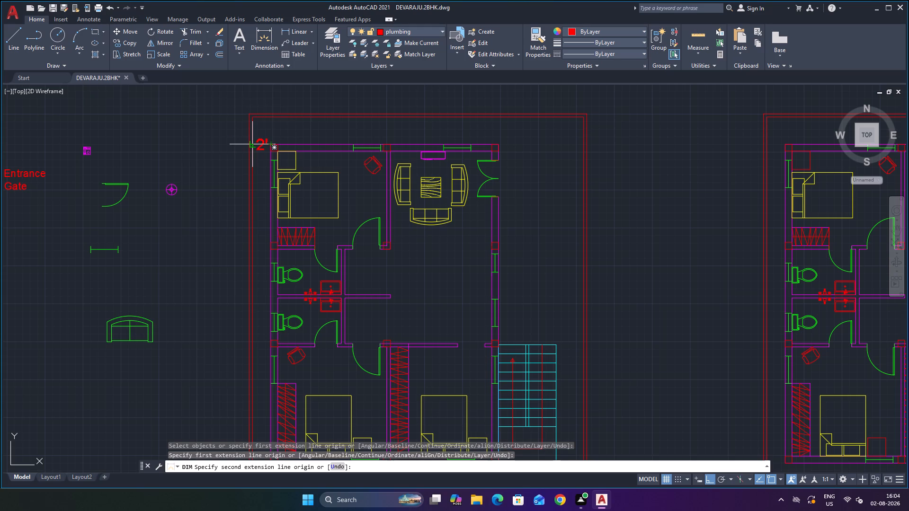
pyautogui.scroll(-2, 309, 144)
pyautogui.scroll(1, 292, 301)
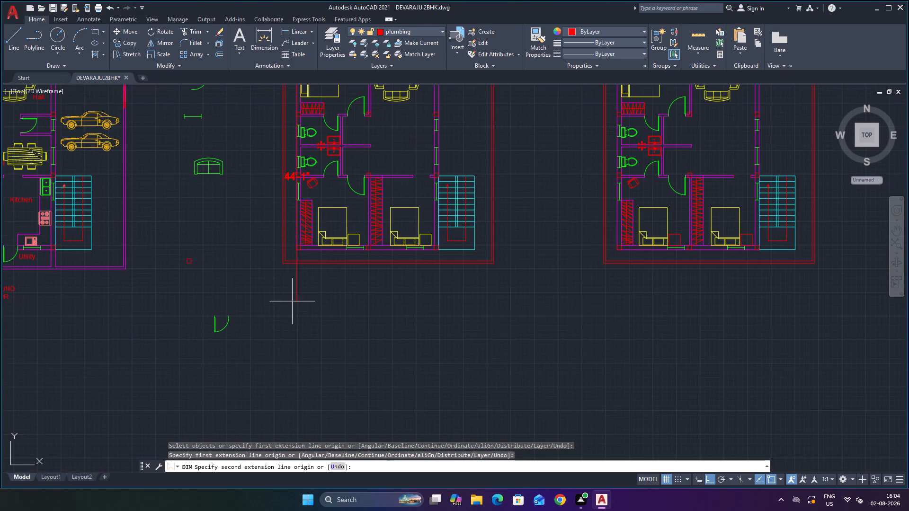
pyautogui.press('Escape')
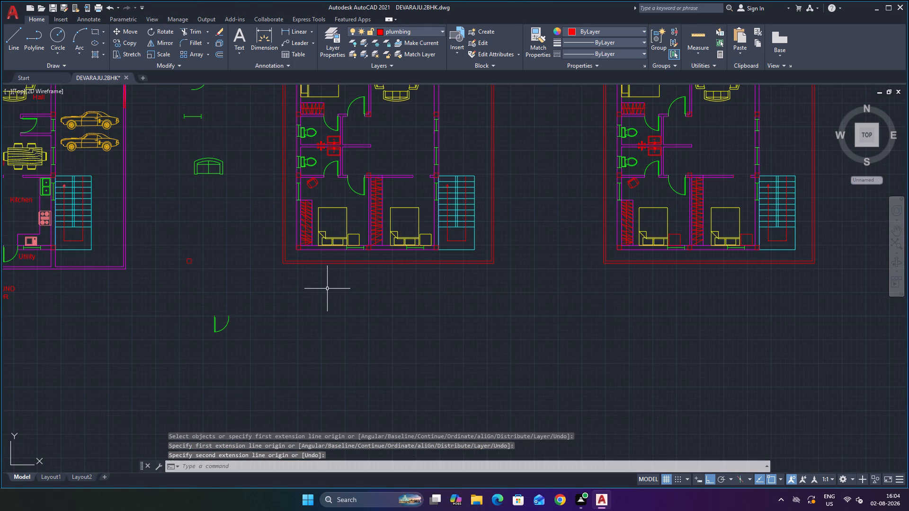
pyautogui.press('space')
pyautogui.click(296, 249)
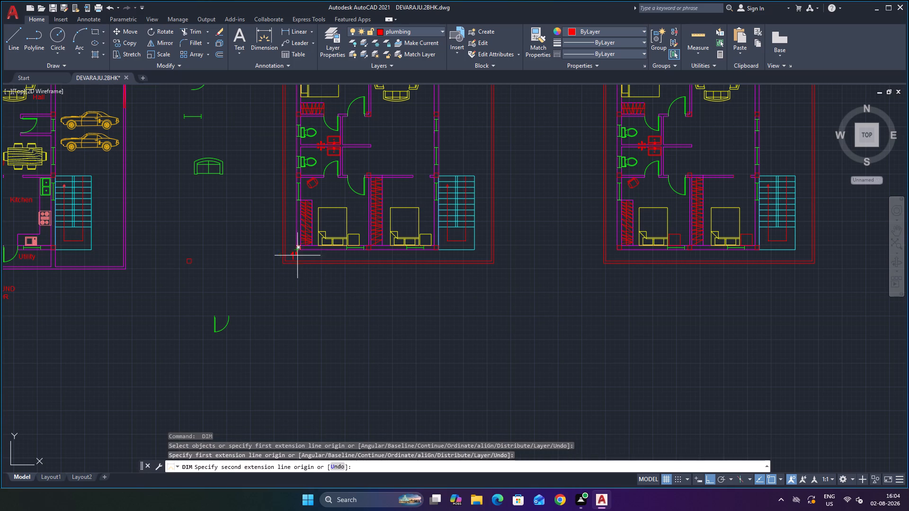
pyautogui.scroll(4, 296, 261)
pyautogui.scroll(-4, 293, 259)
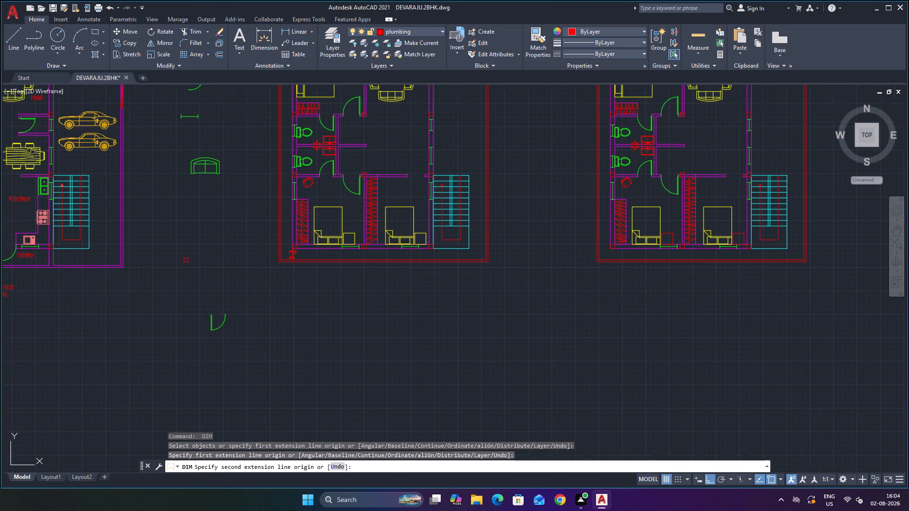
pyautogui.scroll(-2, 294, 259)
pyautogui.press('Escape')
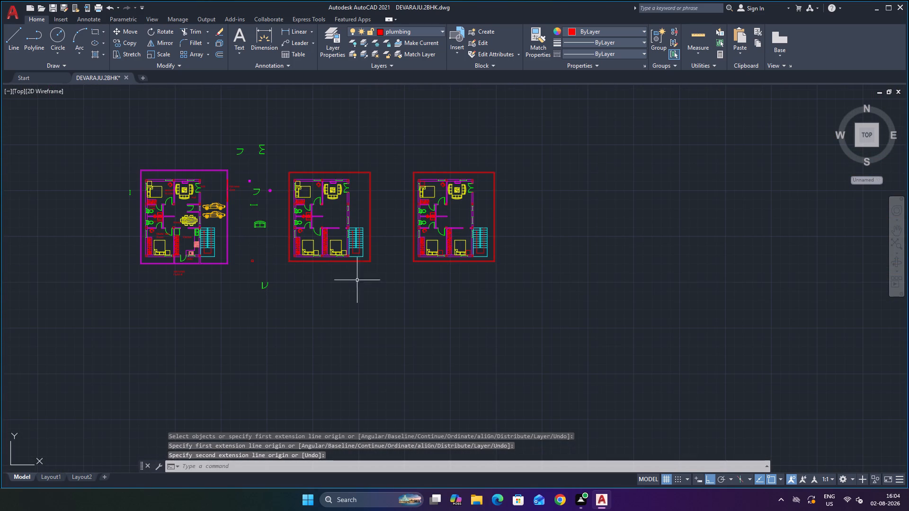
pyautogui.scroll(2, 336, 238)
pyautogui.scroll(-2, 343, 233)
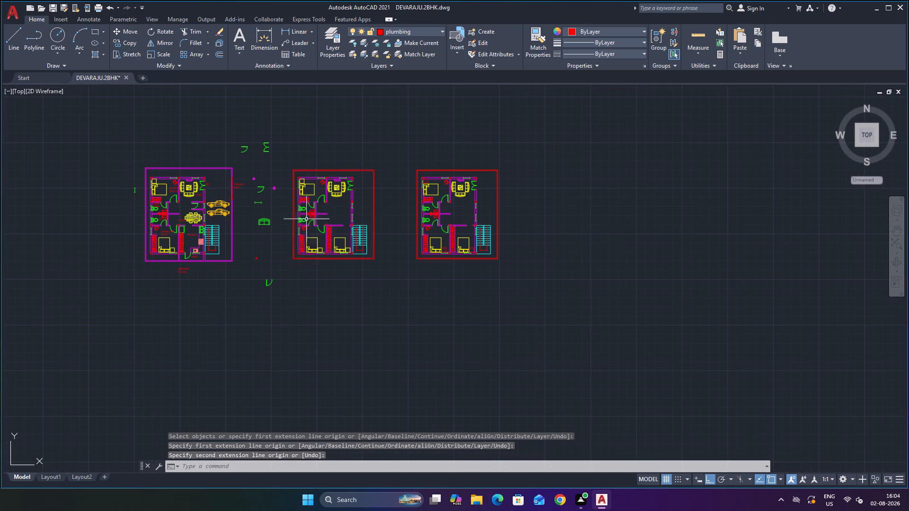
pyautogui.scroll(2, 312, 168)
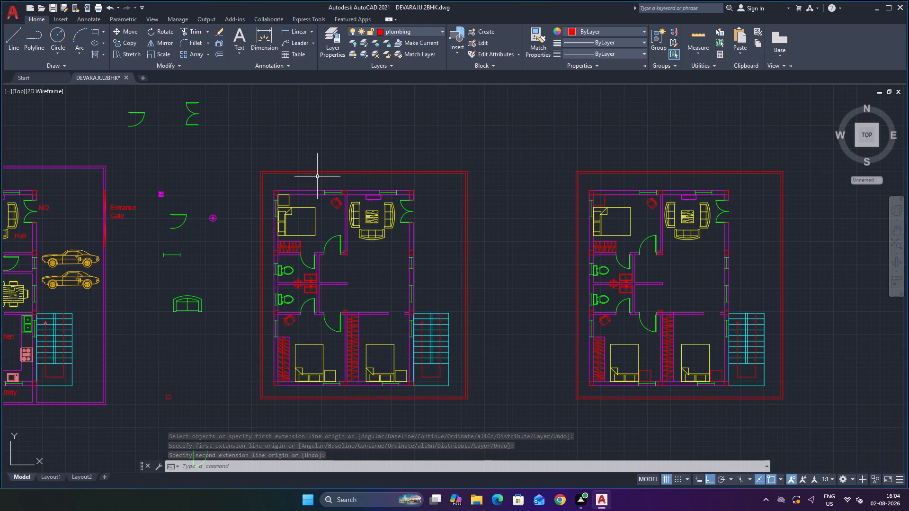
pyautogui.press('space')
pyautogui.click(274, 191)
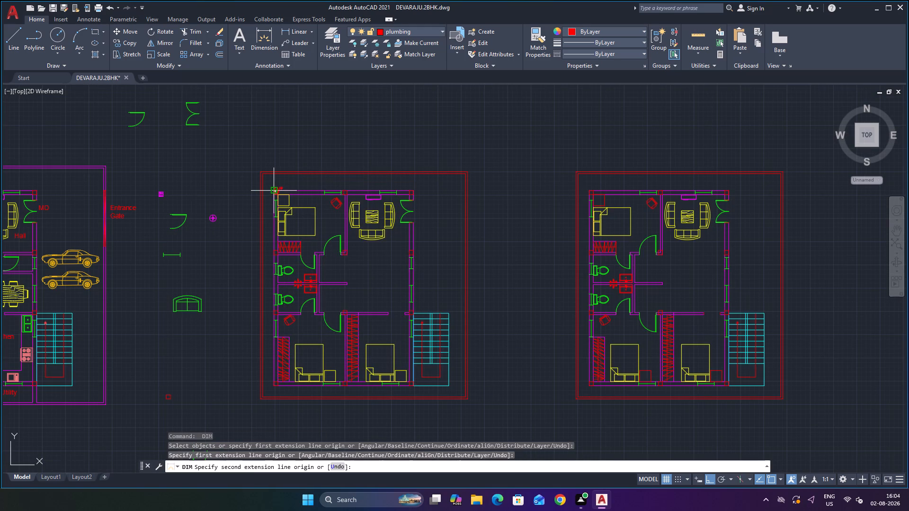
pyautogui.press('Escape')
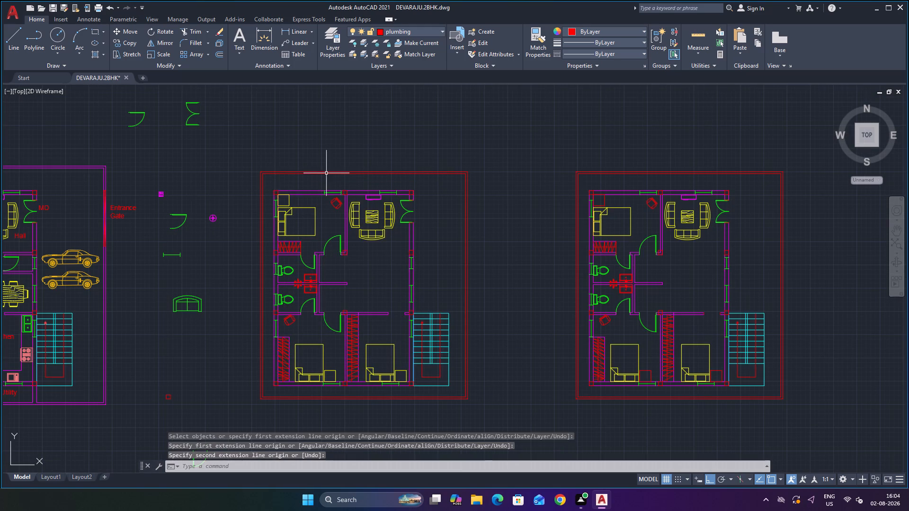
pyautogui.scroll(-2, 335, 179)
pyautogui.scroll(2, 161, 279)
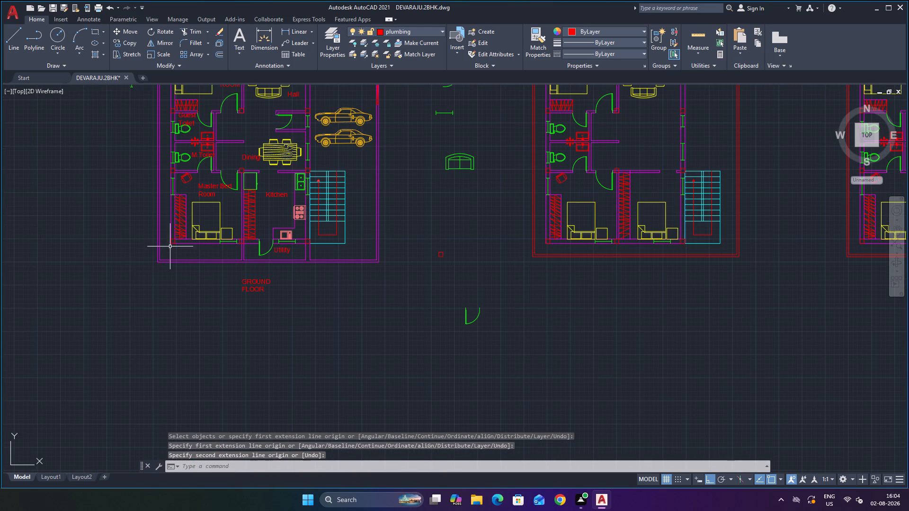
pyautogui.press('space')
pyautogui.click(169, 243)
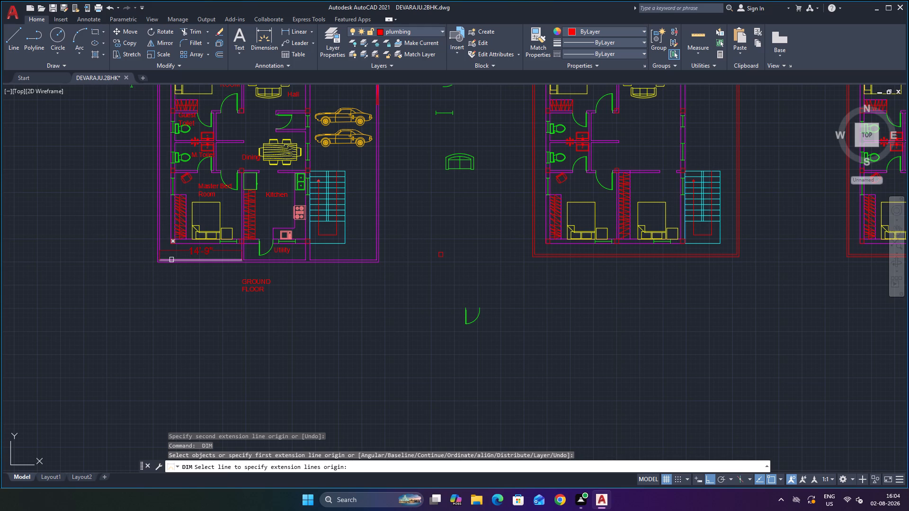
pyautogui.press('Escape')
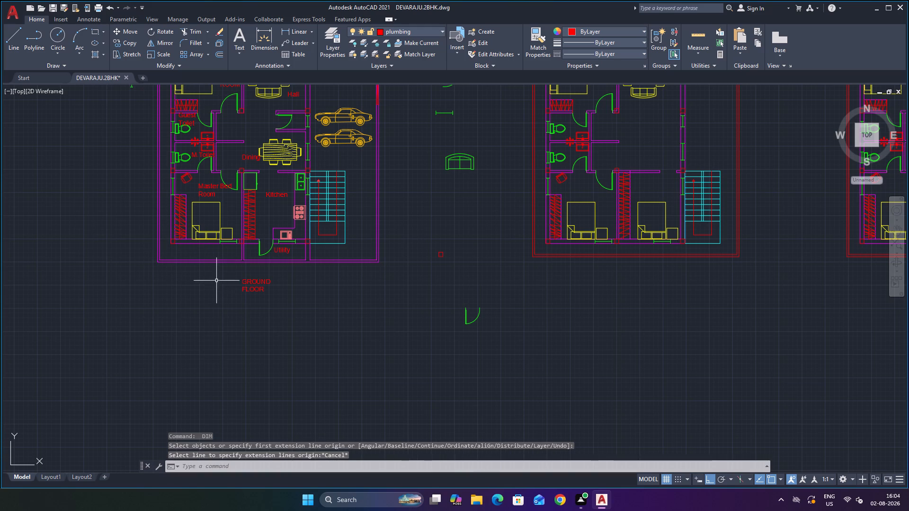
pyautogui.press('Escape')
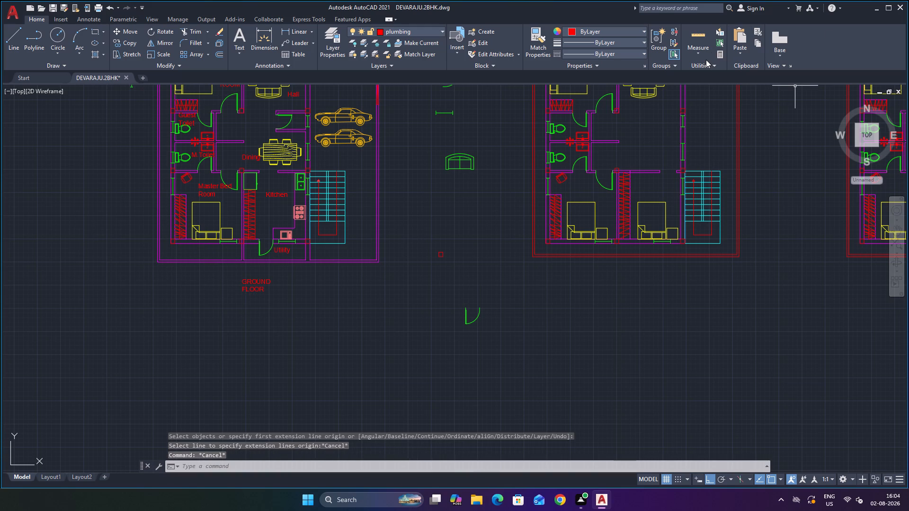
# Measure the distances between the building walls, staircases and boundary walls in the labelled plan and the two unlabelled copies.
pyautogui.click(705, 58)
pyautogui.click(707, 70)
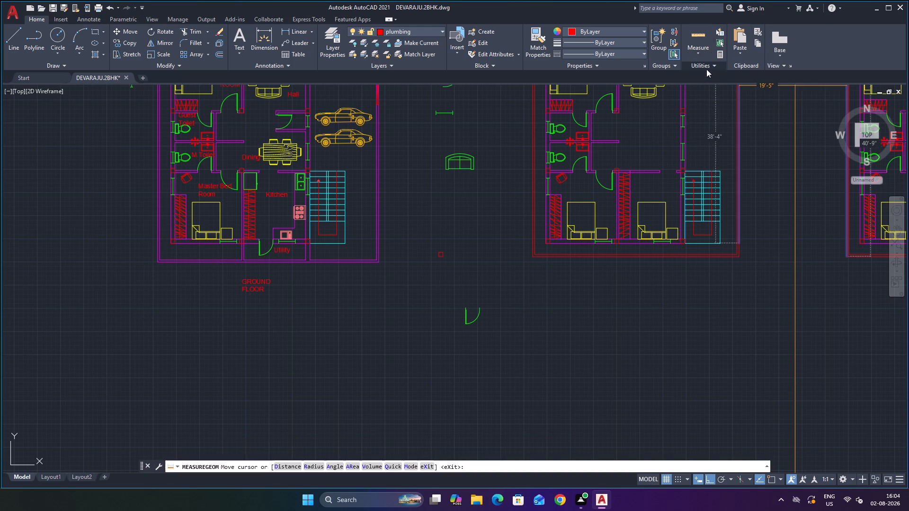
pyautogui.scroll(1, 223, 261)
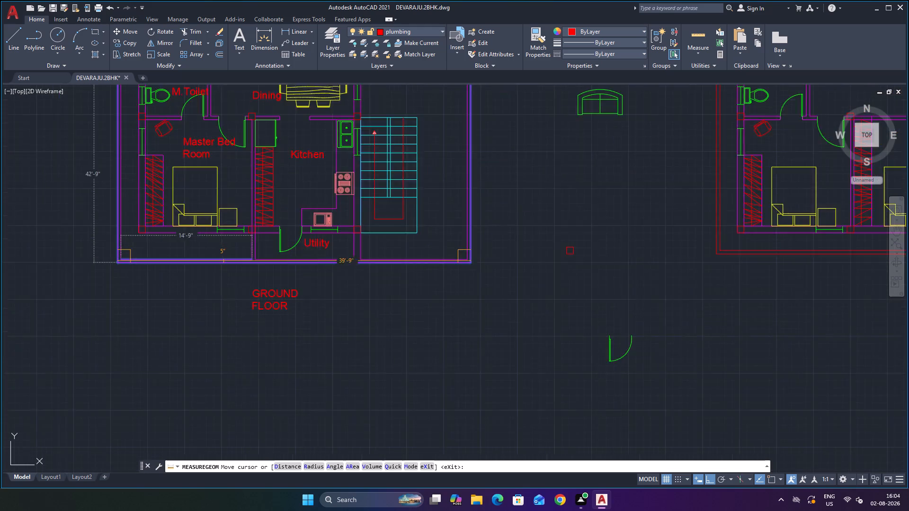
pyautogui.scroll(2, 223, 261)
pyautogui.scroll(-1, 226, 233)
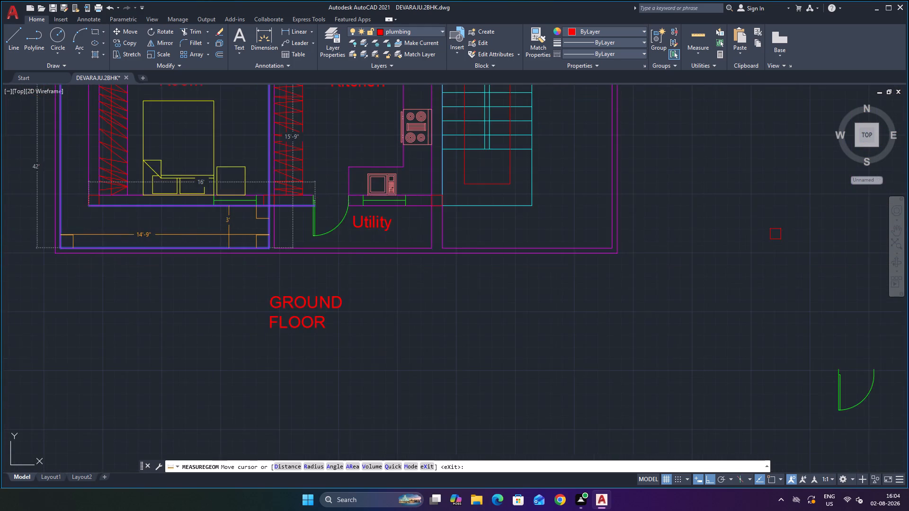
pyautogui.scroll(-1, 229, 235)
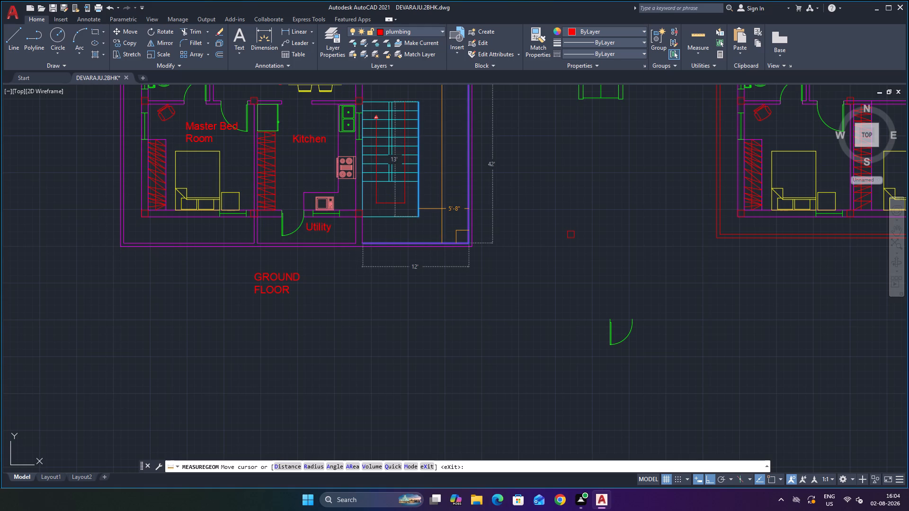
pyautogui.scroll(-3, 442, 209)
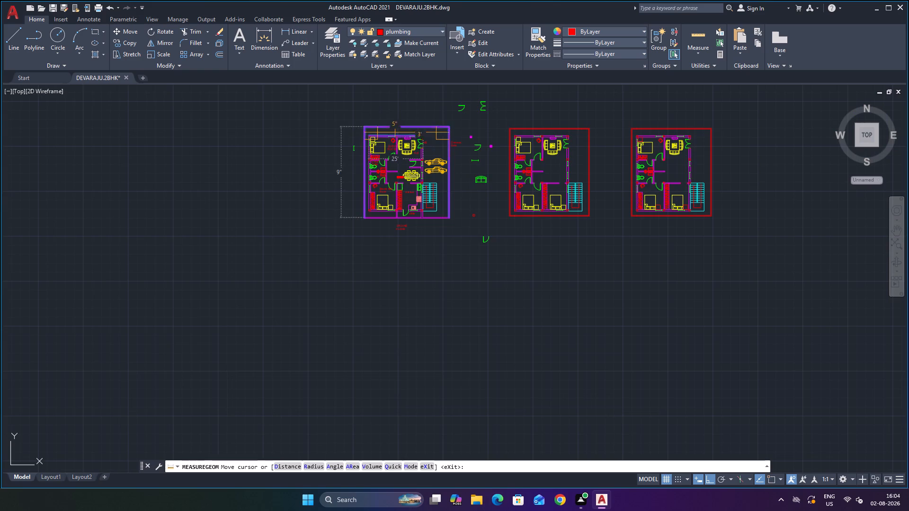
pyautogui.scroll(2, 394, 128)
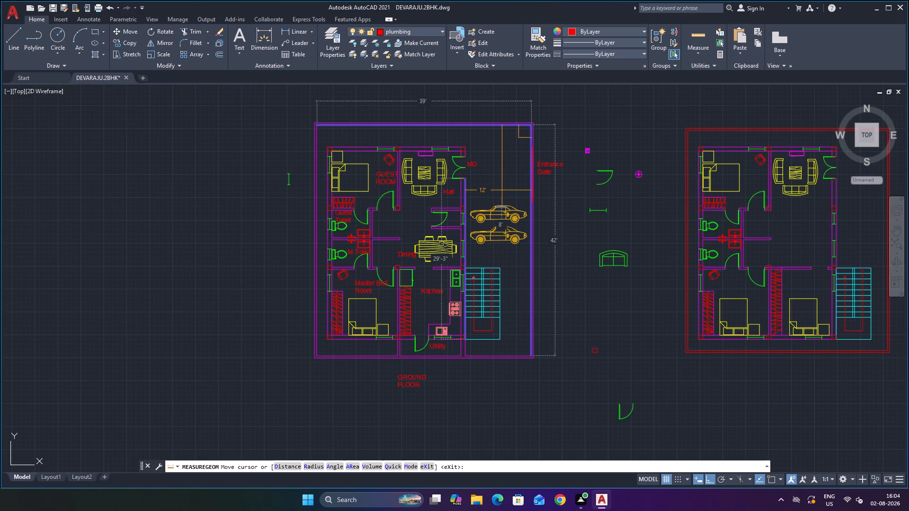
pyautogui.scroll(-2, 502, 191)
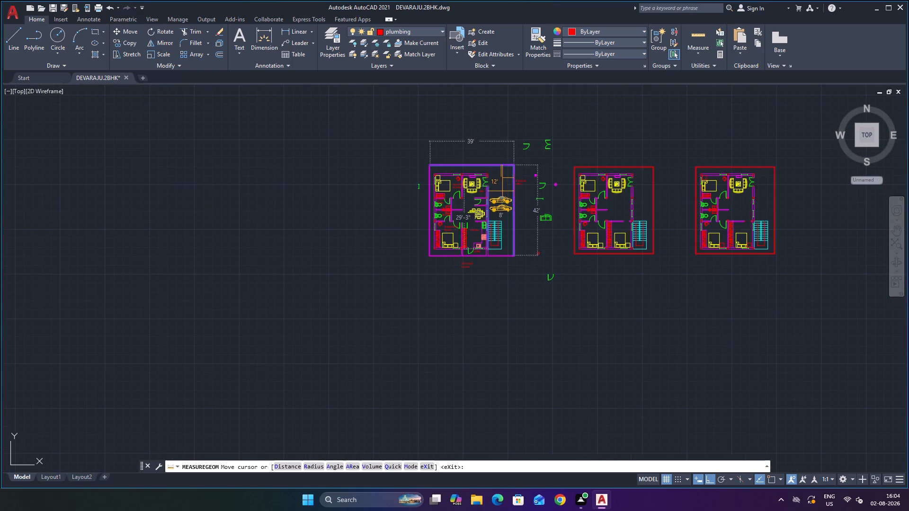
pyautogui.scroll(2, 622, 200)
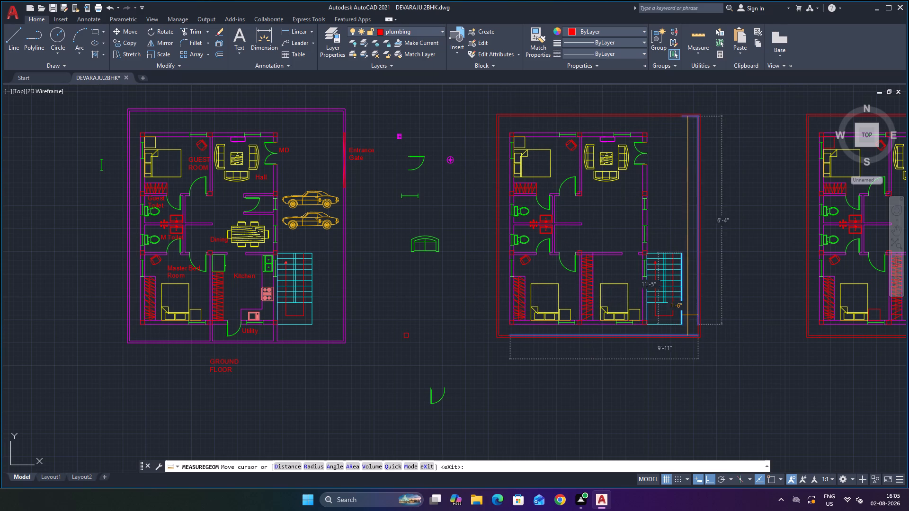
pyautogui.scroll(-3, 673, 222)
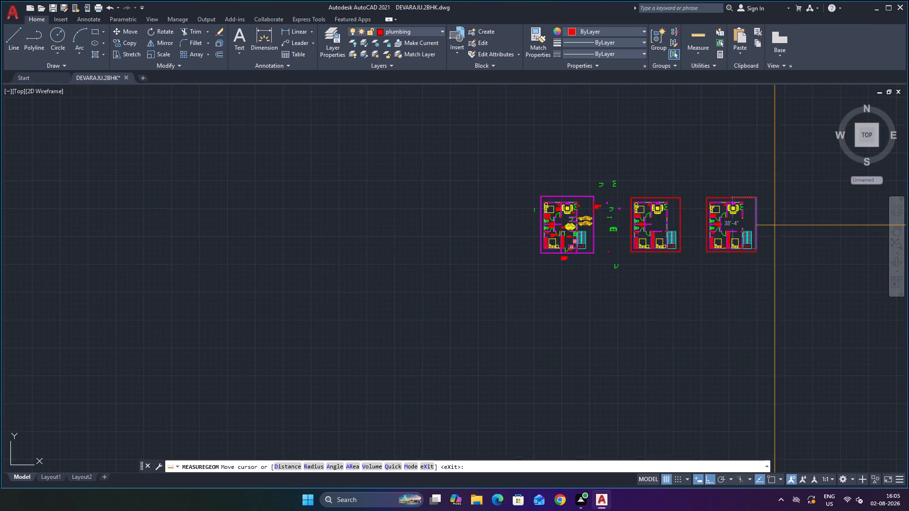
pyautogui.scroll(2, 764, 224)
pyautogui.scroll(1, 730, 271)
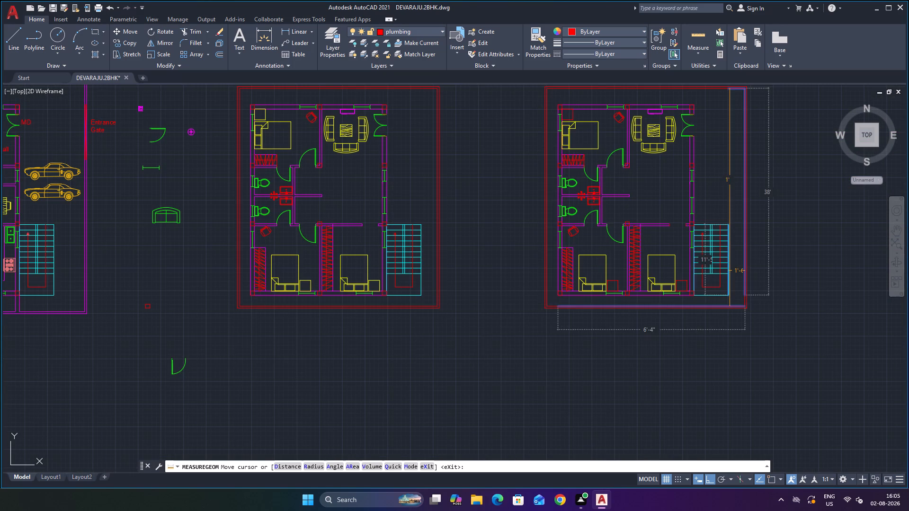
pyautogui.scroll(-2, 649, 298)
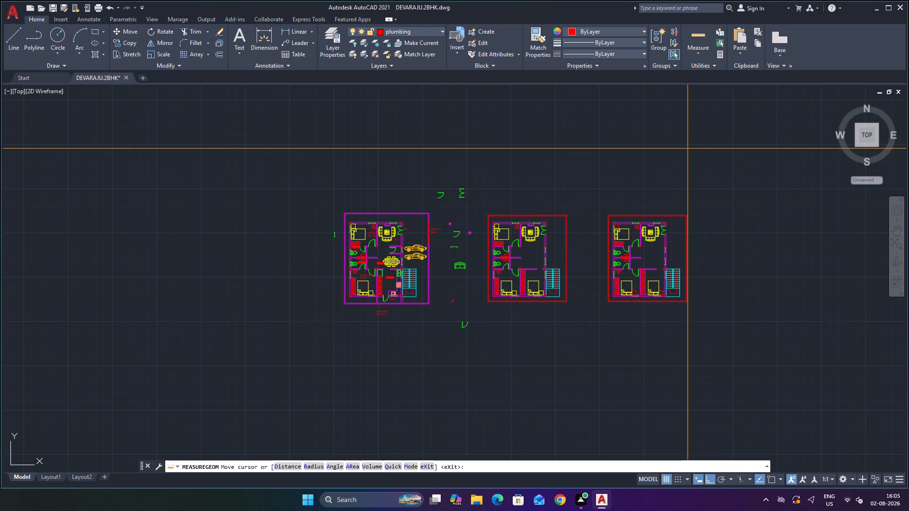
pyautogui.press('Escape')
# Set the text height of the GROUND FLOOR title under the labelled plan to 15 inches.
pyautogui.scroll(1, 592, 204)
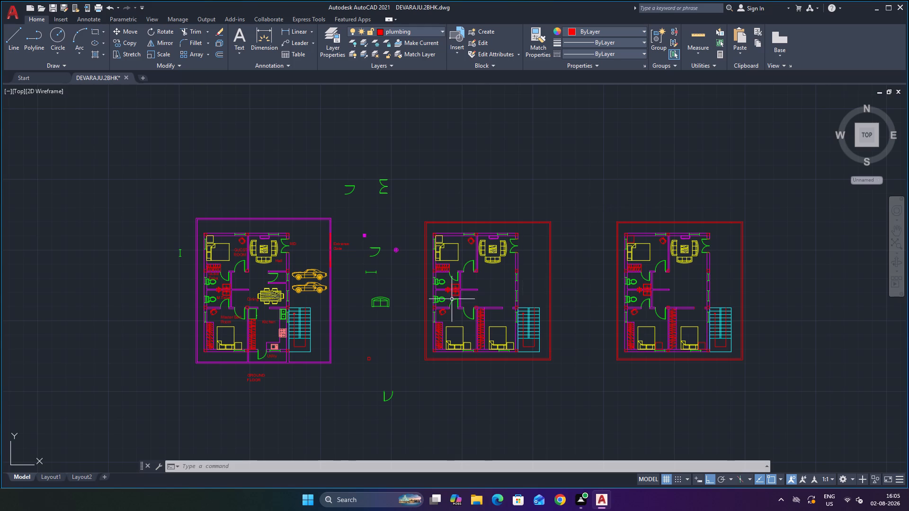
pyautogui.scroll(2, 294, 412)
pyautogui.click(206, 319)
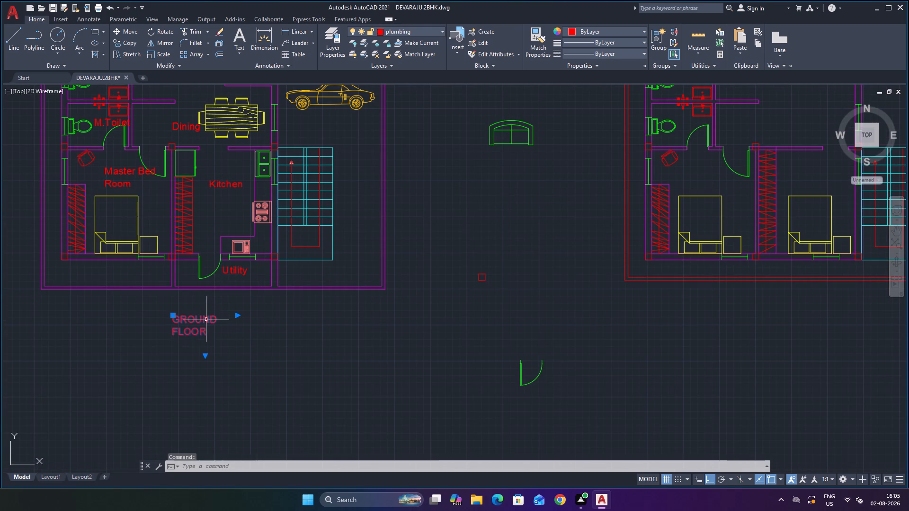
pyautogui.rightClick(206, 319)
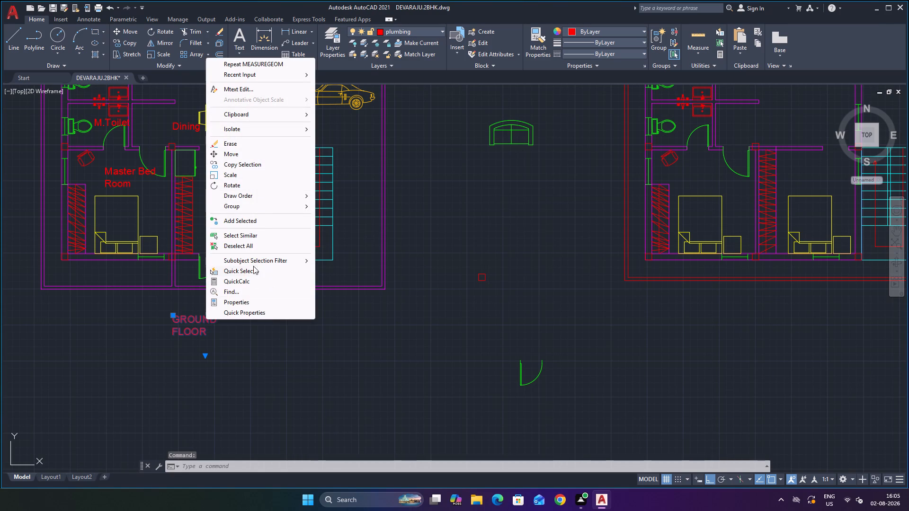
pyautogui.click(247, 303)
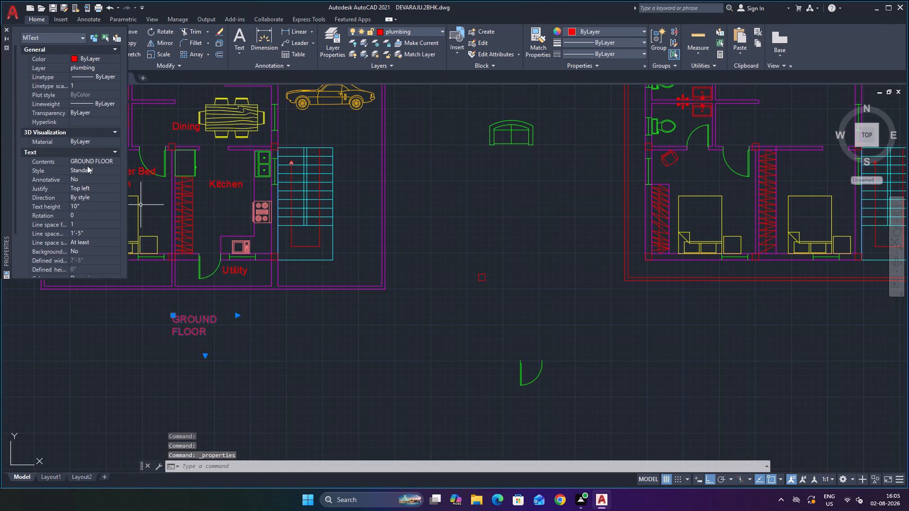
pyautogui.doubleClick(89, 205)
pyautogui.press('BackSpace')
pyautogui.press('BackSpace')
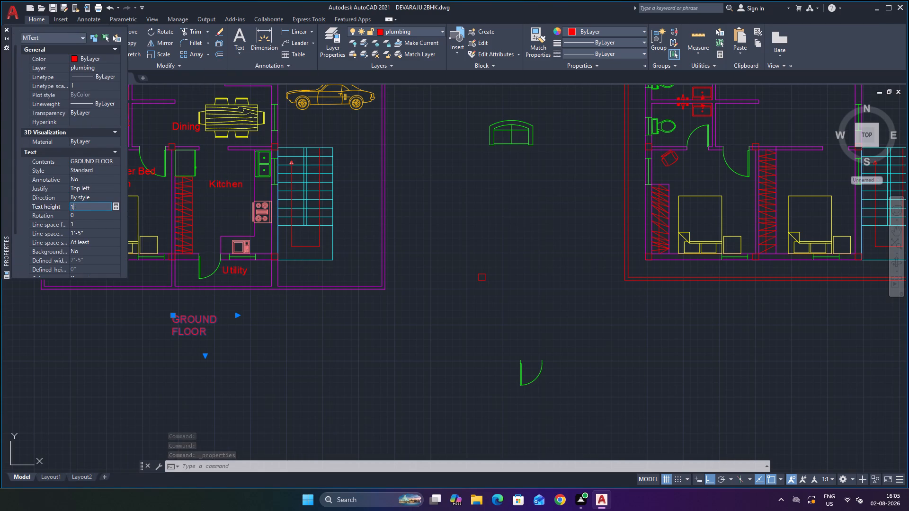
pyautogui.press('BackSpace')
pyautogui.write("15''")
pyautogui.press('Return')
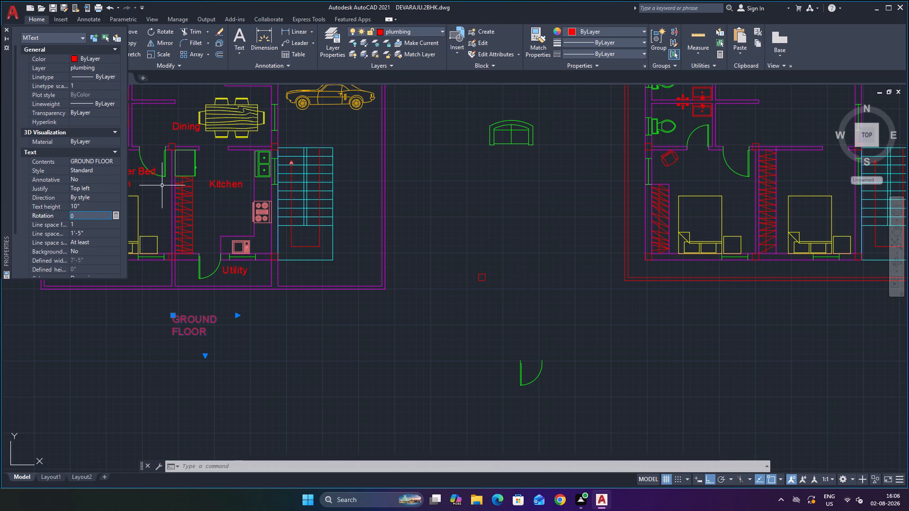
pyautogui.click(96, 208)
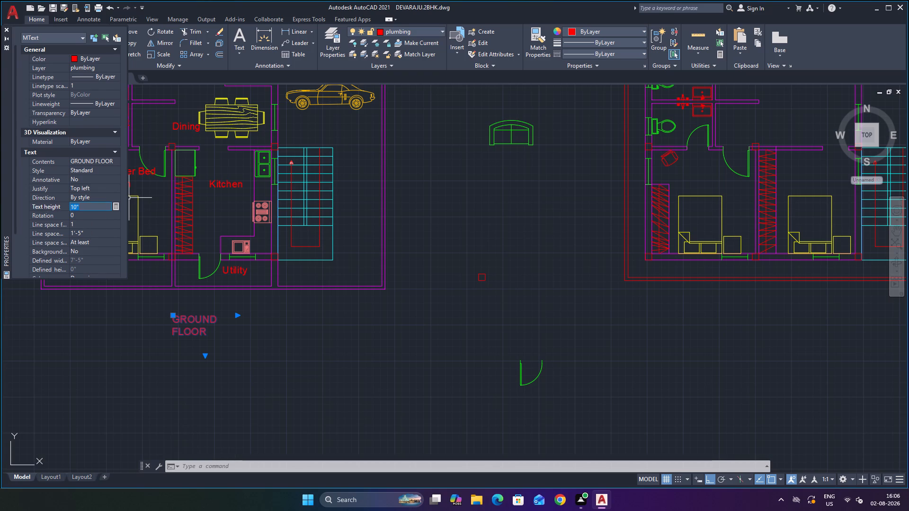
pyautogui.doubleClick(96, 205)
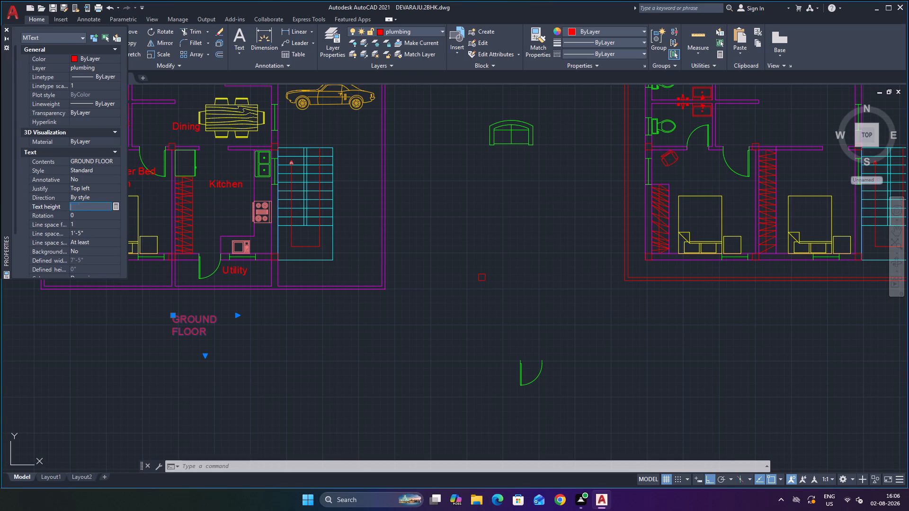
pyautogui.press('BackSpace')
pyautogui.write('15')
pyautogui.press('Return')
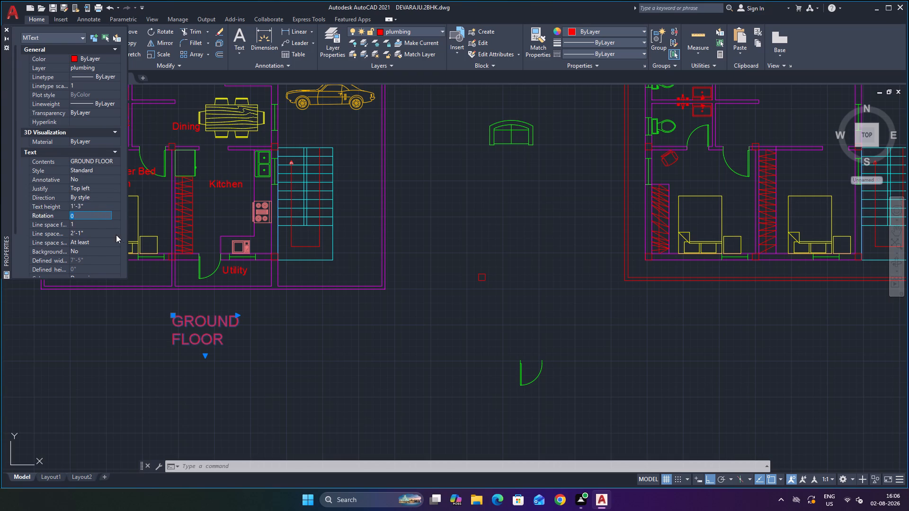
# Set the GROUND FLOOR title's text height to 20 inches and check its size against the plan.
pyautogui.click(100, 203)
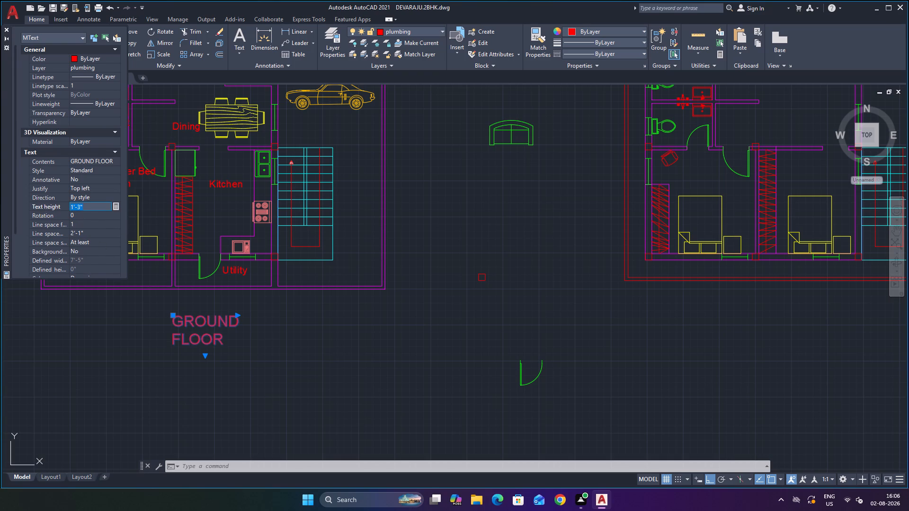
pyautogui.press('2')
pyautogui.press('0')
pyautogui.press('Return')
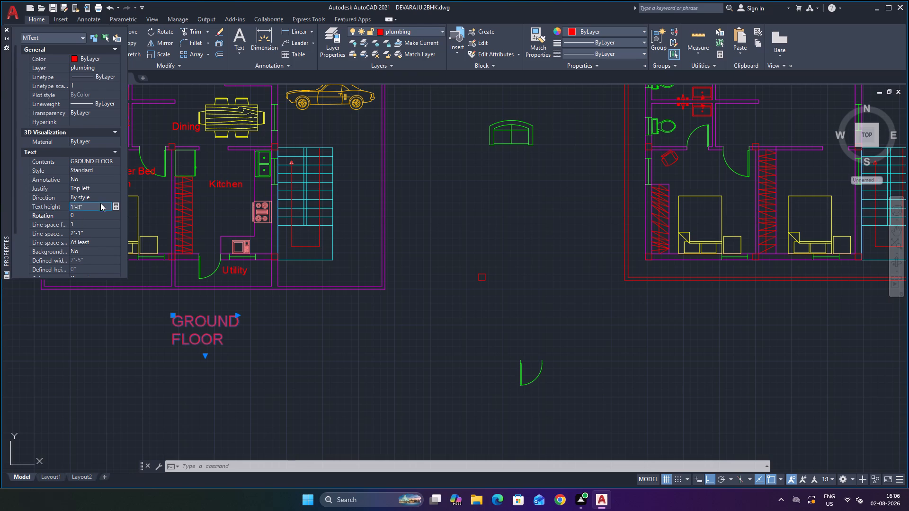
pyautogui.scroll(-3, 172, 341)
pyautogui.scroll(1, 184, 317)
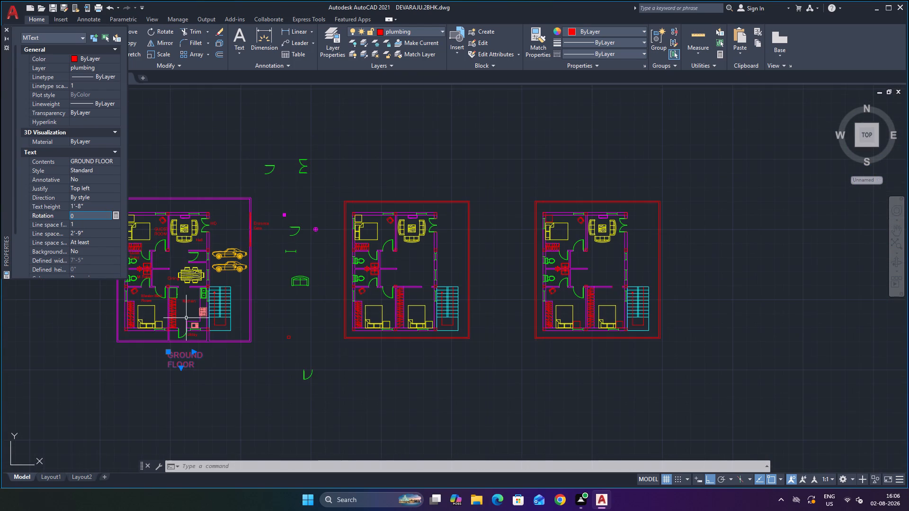
# Set the GROUND FLOOR title's text height to 24 inches, then deselect it and close its properties.
pyautogui.doubleClick(101, 205)
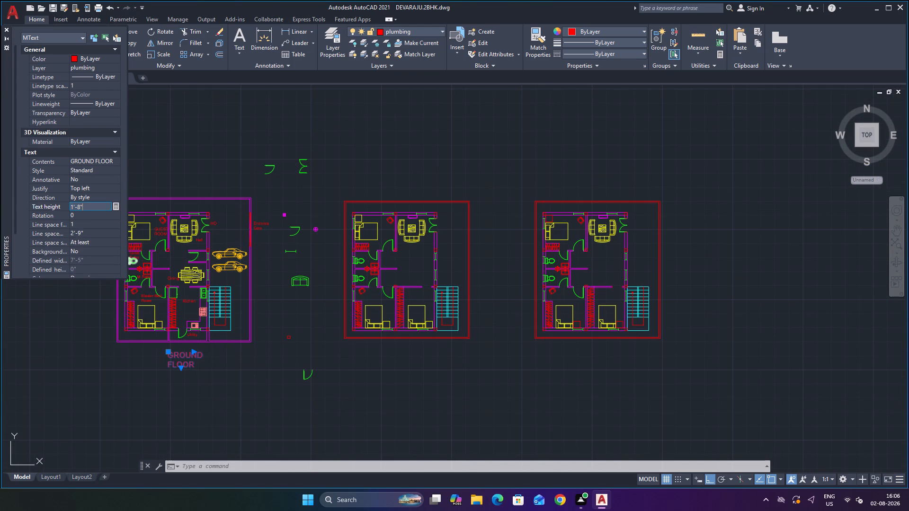
pyautogui.press('BackSpace')
pyautogui.press('BackSpace')
pyautogui.press('BackSpace')
pyautogui.press('BackSpace')
pyautogui.press('BackSpace')
pyautogui.press('BackSpace')
pyautogui.write('24')
pyautogui.press('Return')
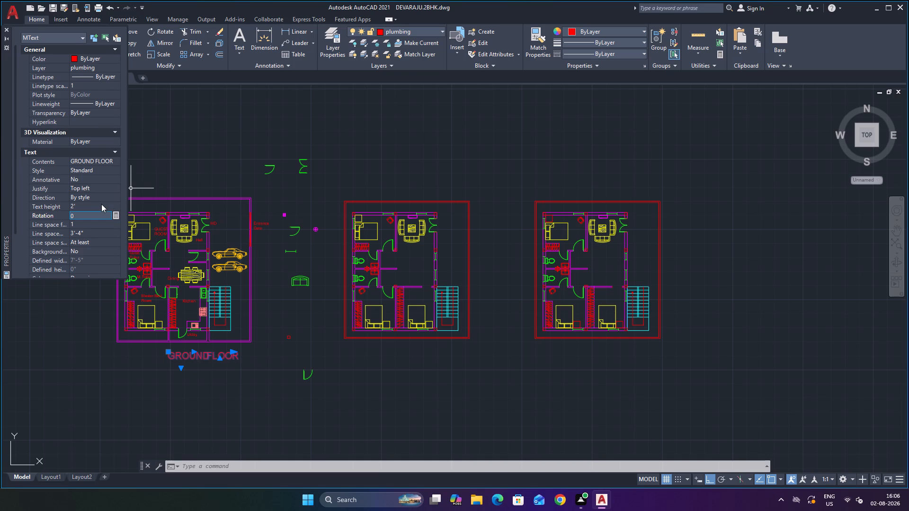
pyautogui.press('Escape')
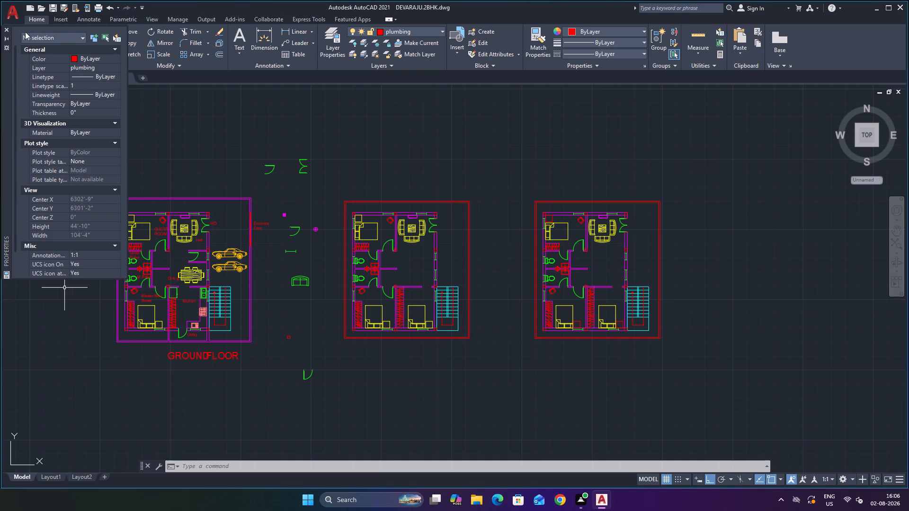
pyautogui.click(9, 31)
# Stretch the GROUND FLOOR title's column spacing so GROUND and FLOOR no longer overlap and sit one word space apart.
pyautogui.scroll(1, 236, 381)
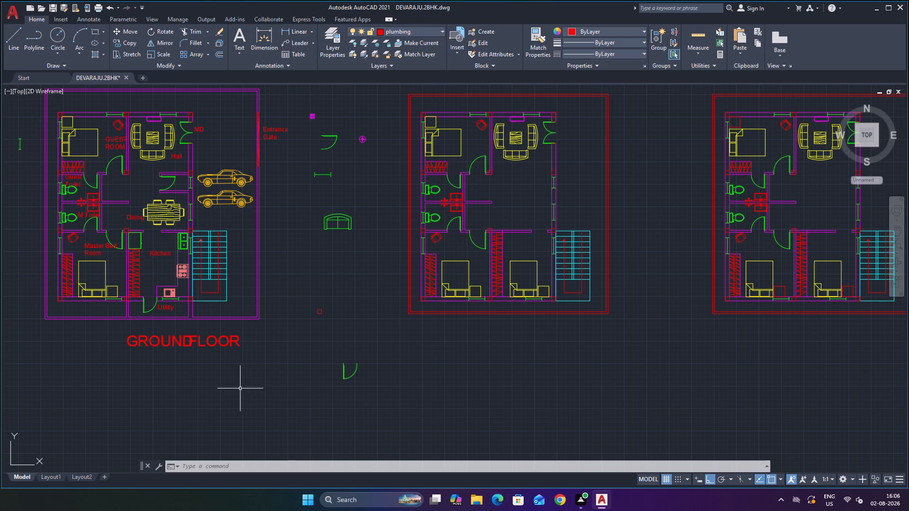
pyautogui.scroll(2, 205, 333)
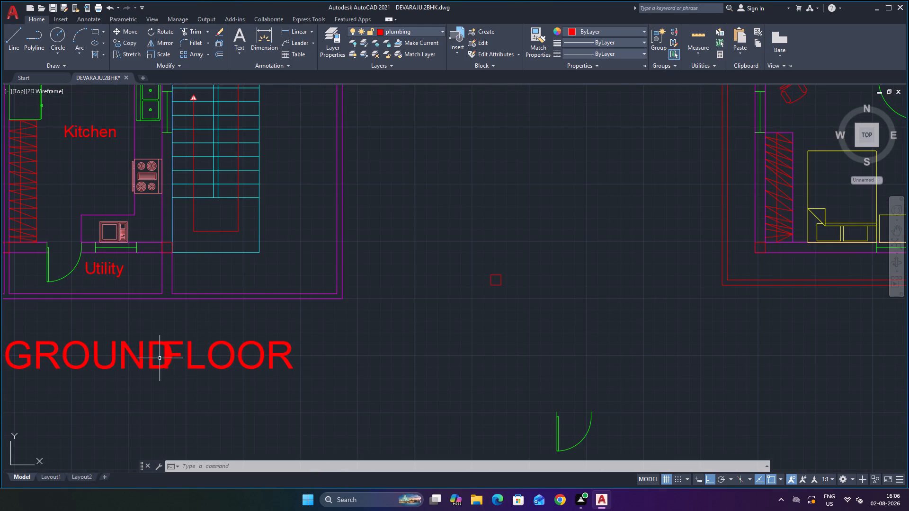
pyautogui.click(160, 358)
pyautogui.press('Escape')
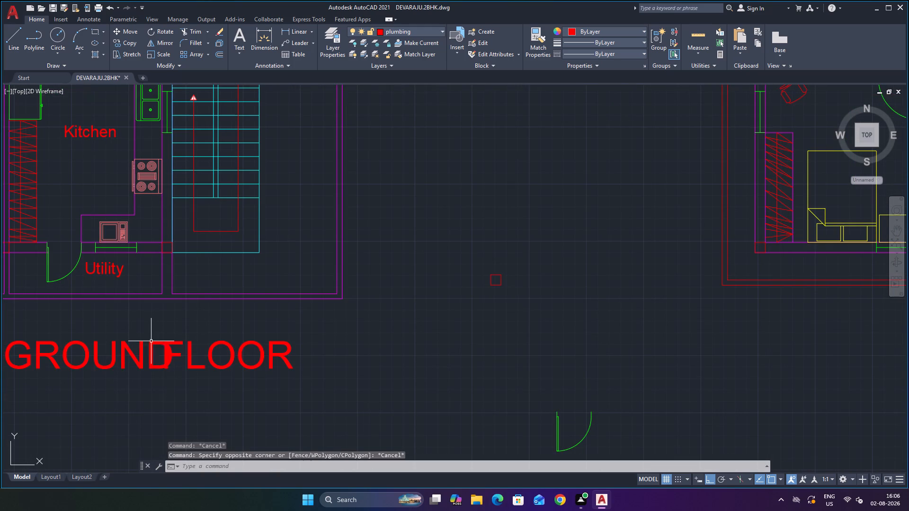
pyautogui.click(152, 344)
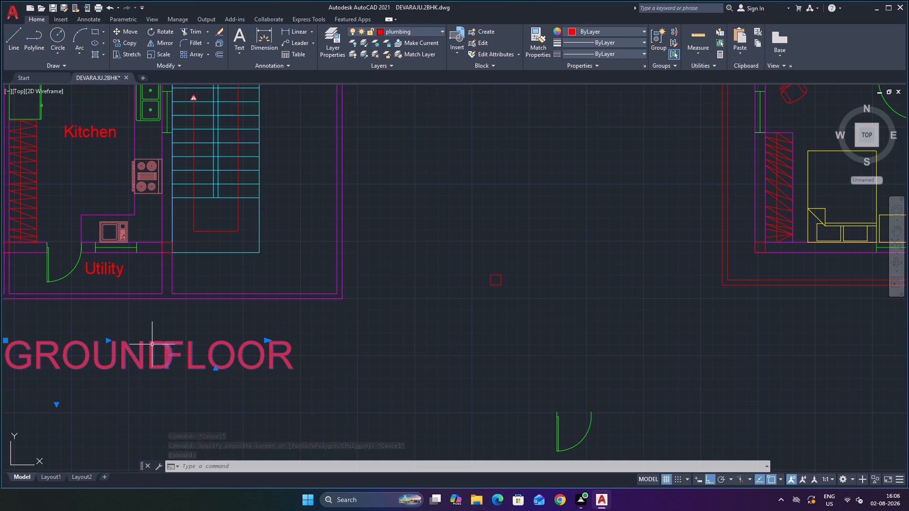
pyautogui.scroll(-2, 236, 386)
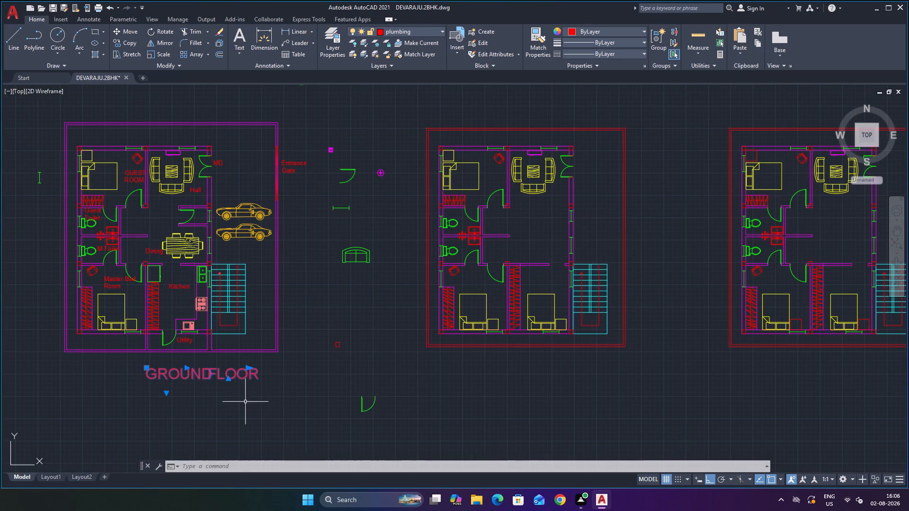
pyautogui.scroll(2, 216, 379)
pyautogui.moveTo(296, 352); pyautogui.dragTo(339, 355)
pyautogui.click(340, 355)
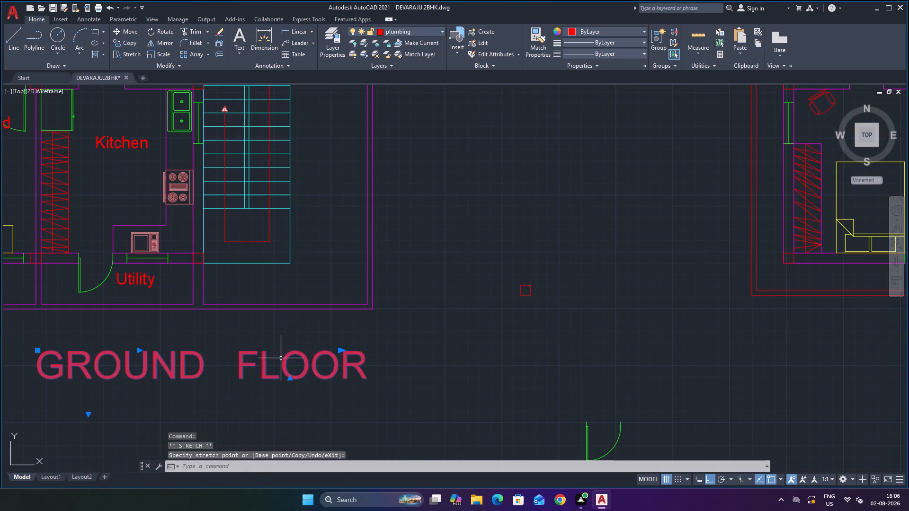
pyautogui.moveTo(339, 352); pyautogui.dragTo(334, 353)
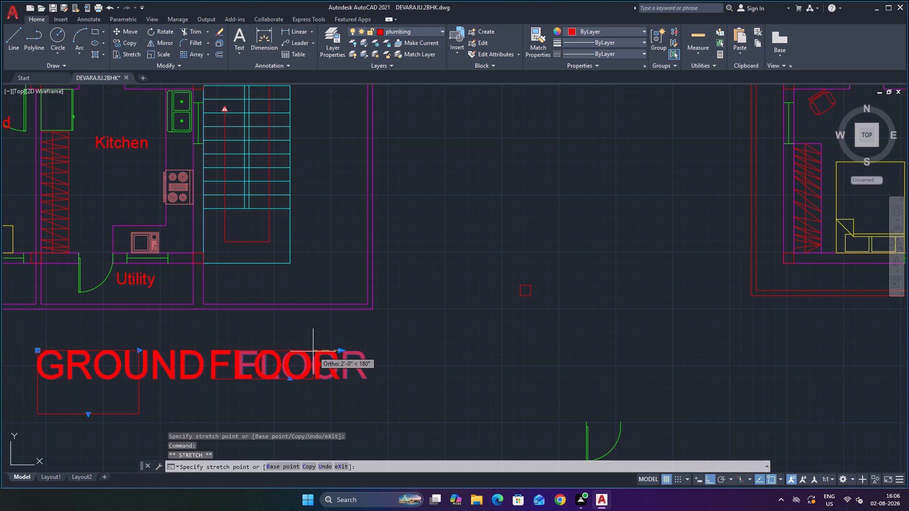
pyautogui.click(323, 352)
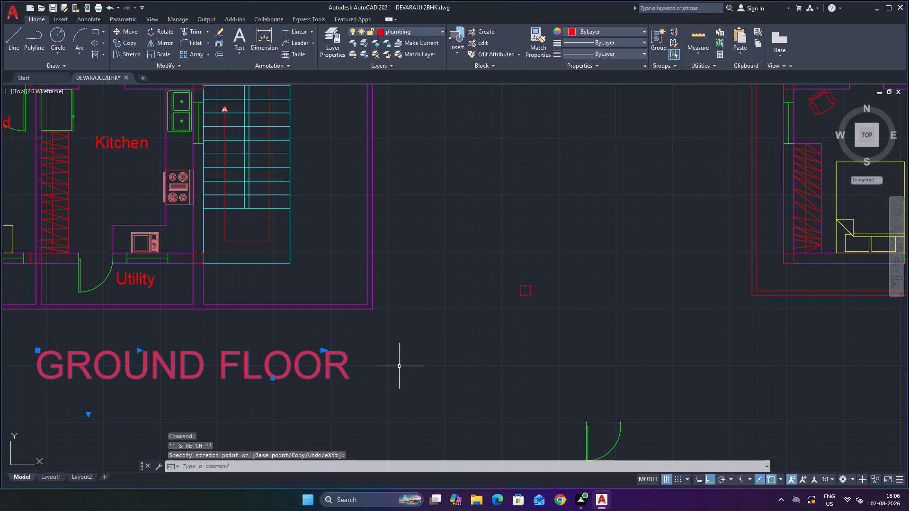
pyautogui.scroll(-1, 400, 366)
pyautogui.press('Escape')
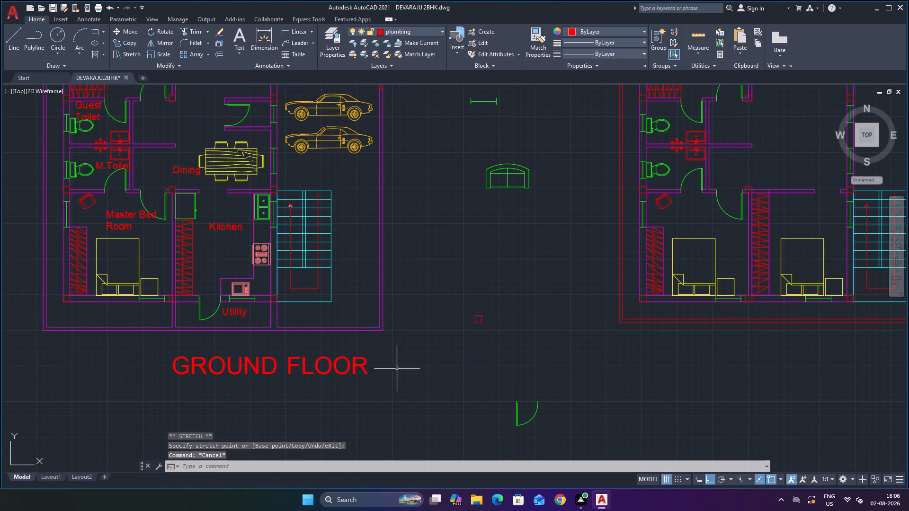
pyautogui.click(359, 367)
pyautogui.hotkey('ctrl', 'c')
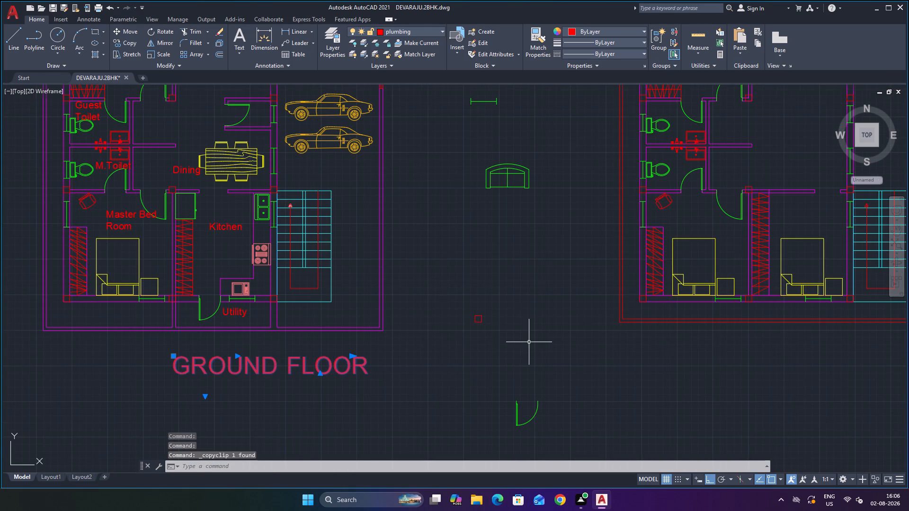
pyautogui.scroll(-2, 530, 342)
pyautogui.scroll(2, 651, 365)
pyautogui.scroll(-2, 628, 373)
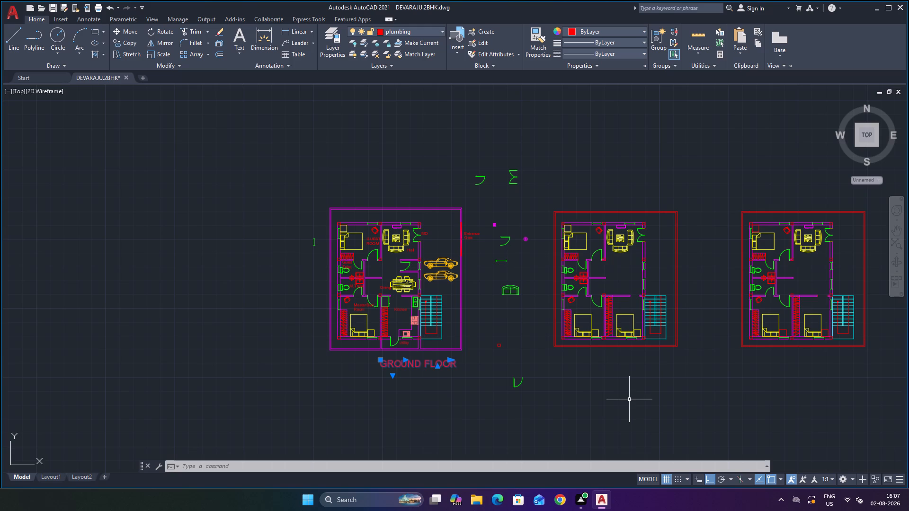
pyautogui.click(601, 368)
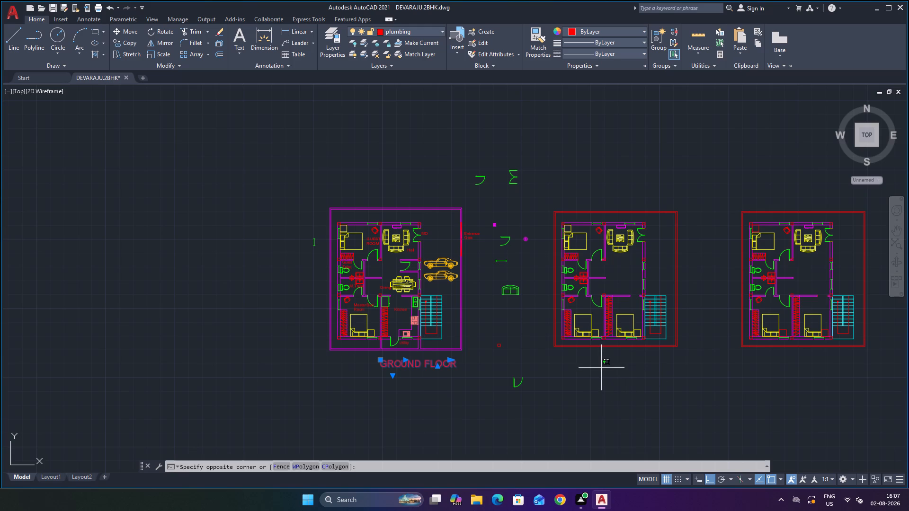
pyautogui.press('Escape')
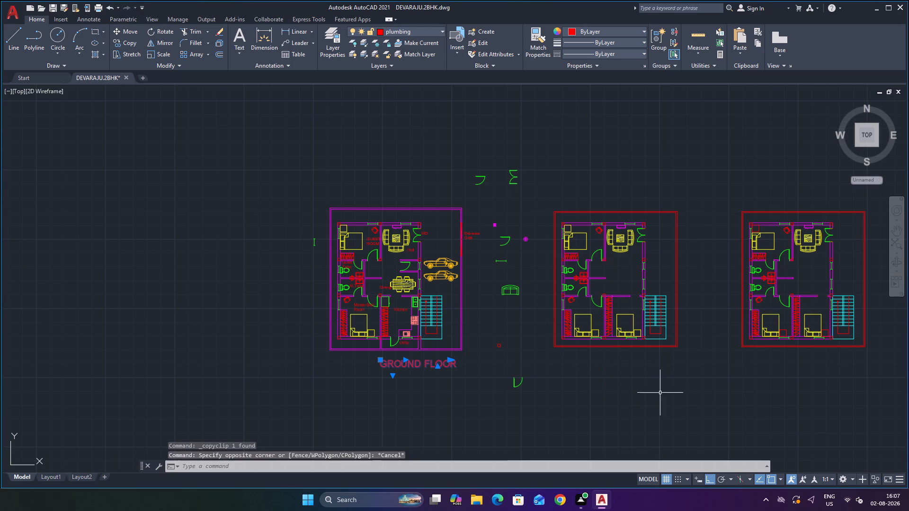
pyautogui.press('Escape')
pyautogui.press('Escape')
# Move the GROUND FLOOR title sideways so it sits centred beneath the labelled plan.
pyautogui.click(427, 365)
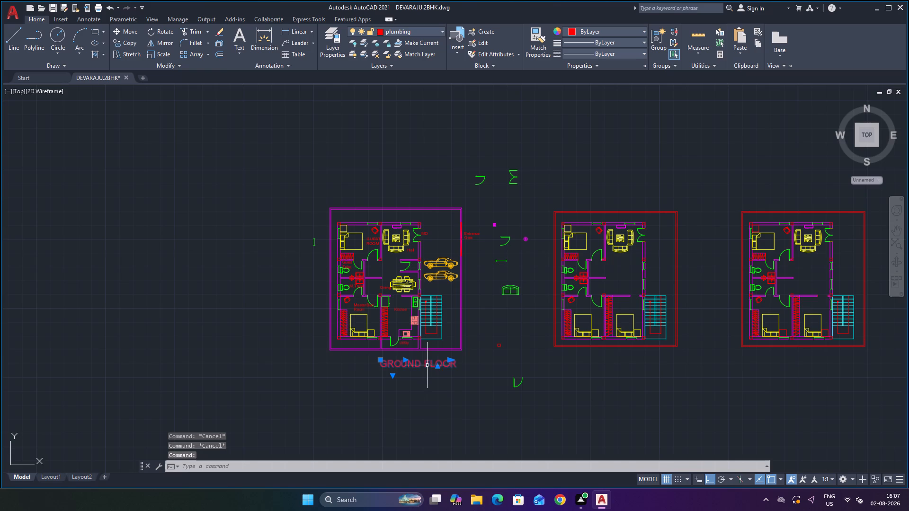
pyautogui.click(381, 361)
pyautogui.click(352, 367)
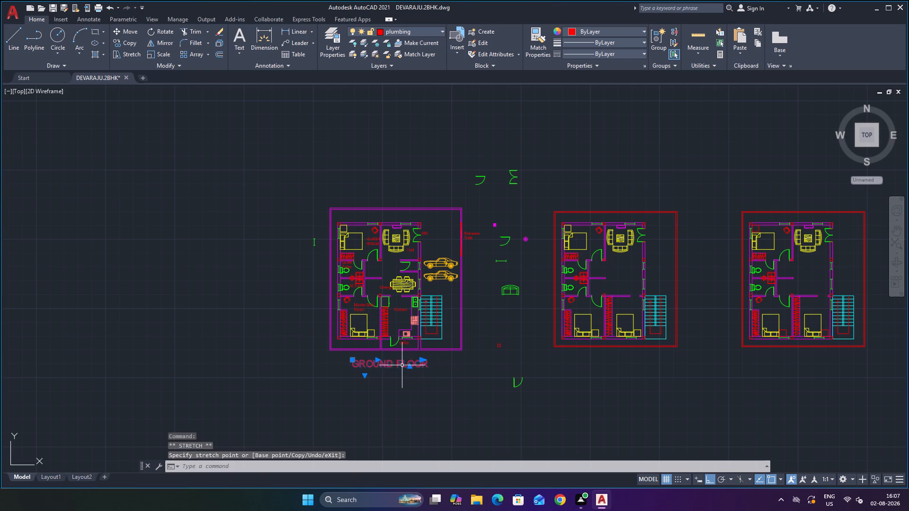
pyautogui.press('Escape')
# Copy the GROUND FLOOR title and paste the duplicate beneath the middle plan, the first unlabelled copy.
pyautogui.click(370, 364)
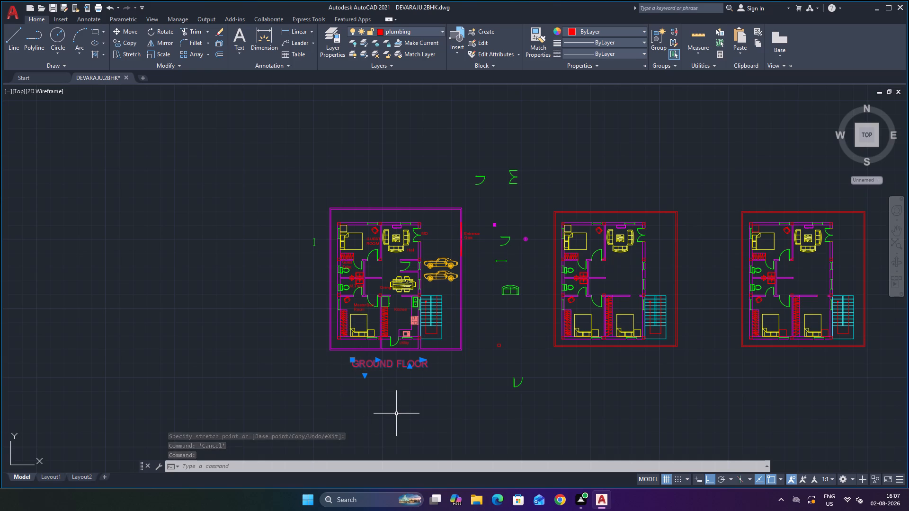
pyautogui.hotkey('ctrl', 'c')
pyautogui.click(605, 370)
pyautogui.hotkey('ctrl', 'v')
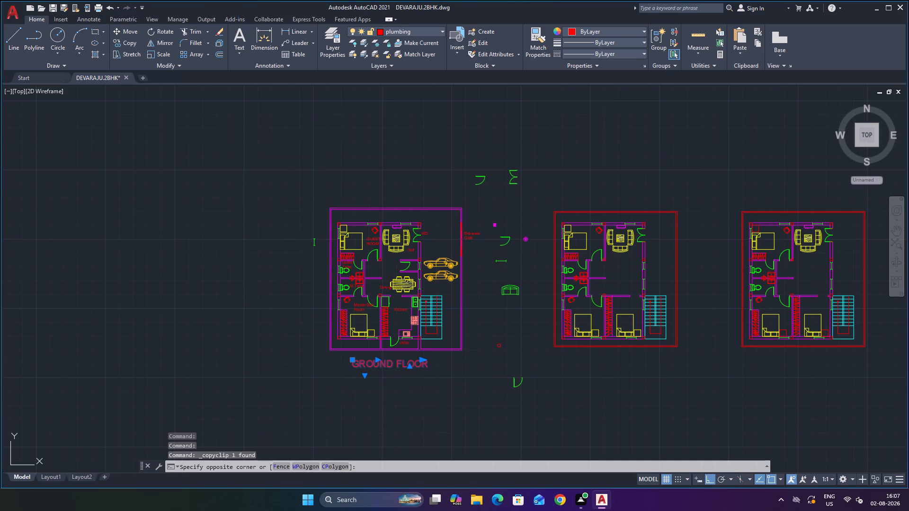
pyautogui.click(578, 370)
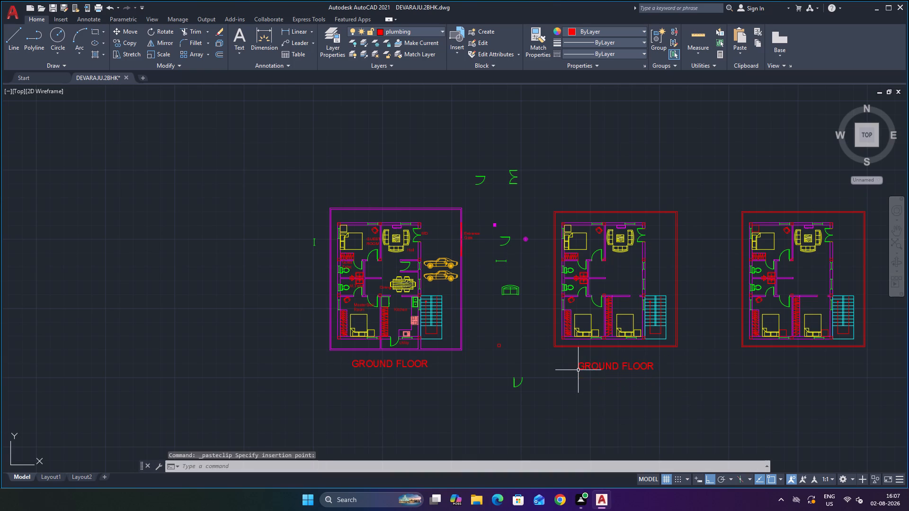
# Replace the wording of the copied title beneath the middle plan with FIRST FLOOR and close the text editor.
pyautogui.doubleClick(649, 364)
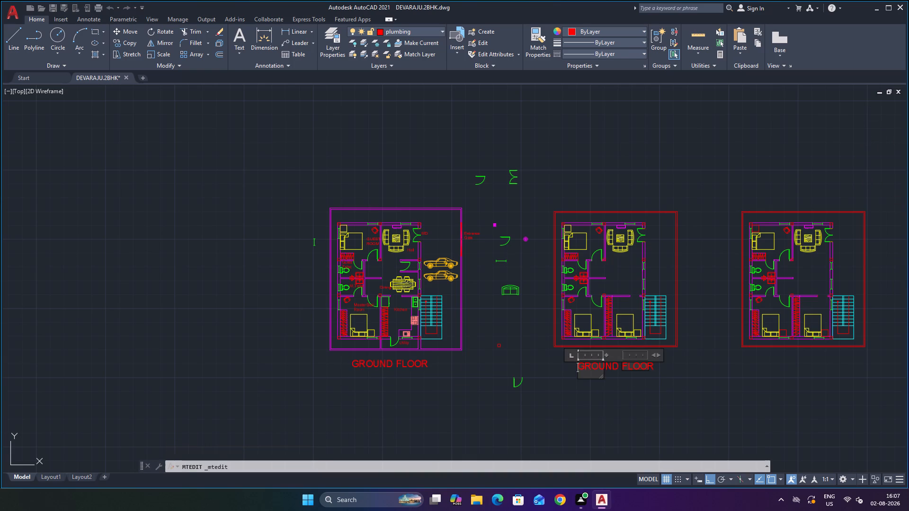
pyautogui.click(652, 367)
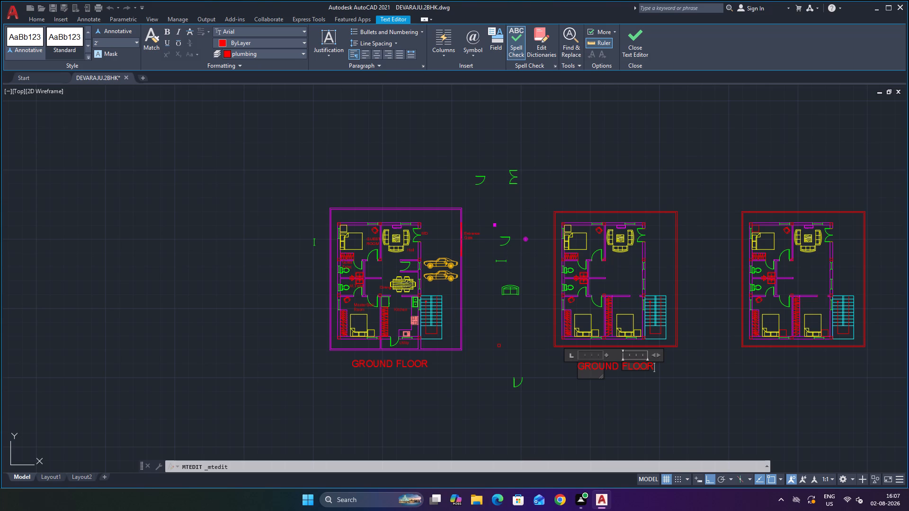
pyautogui.press('BackSpace')
pyautogui.press('BackSpace')
pyautogui.press('BackSpace')
pyautogui.press('BackSpace')
pyautogui.press('BackSpace')
pyautogui.press('BackSpace')
pyautogui.press('BackSpace')
pyautogui.press('BackSpace')
pyautogui.press('BackSpace')
pyautogui.press('BackSpace')
pyautogui.press('BackSpace')
pyautogui.press('BackSpace')
pyautogui.press('BackSpace')
pyautogui.press('BackSpace')
pyautogui.press('BackSpace')
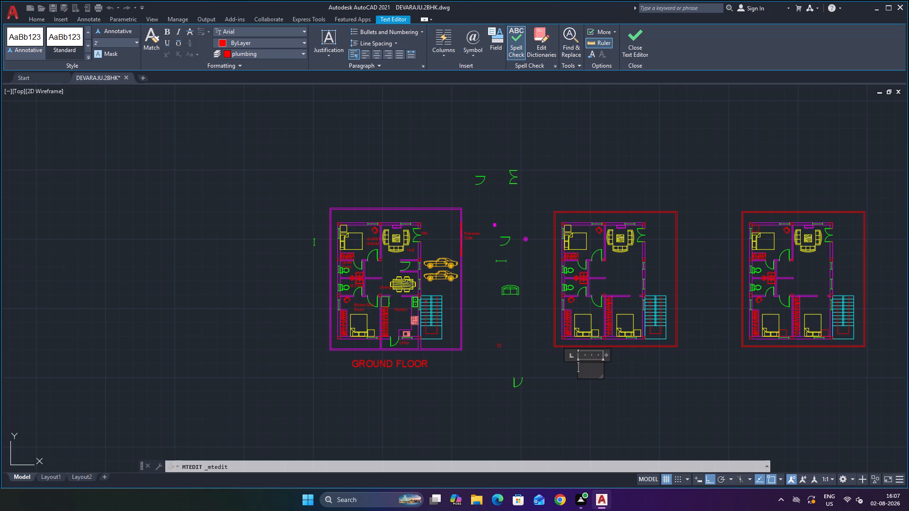
pyautogui.write('FI')
pyautogui.press('r')
pyautogui.write('ST FLOOR')
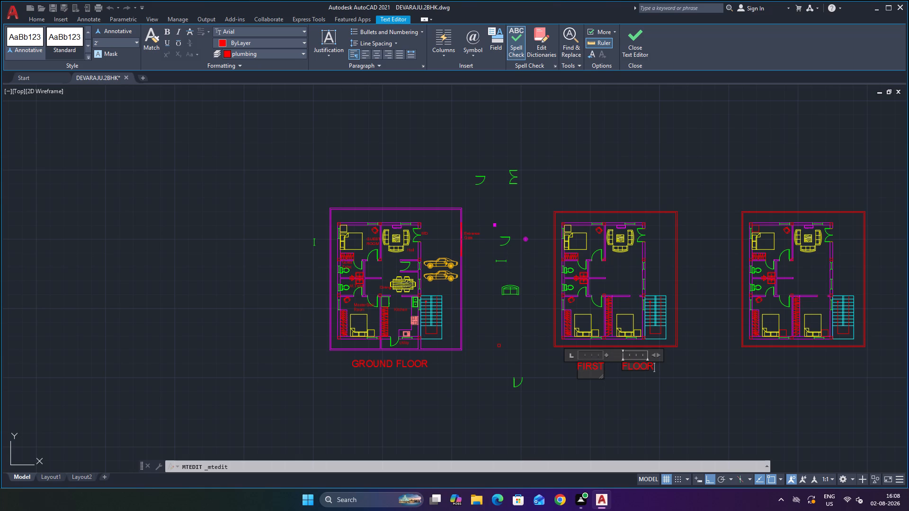
pyautogui.click(699, 385)
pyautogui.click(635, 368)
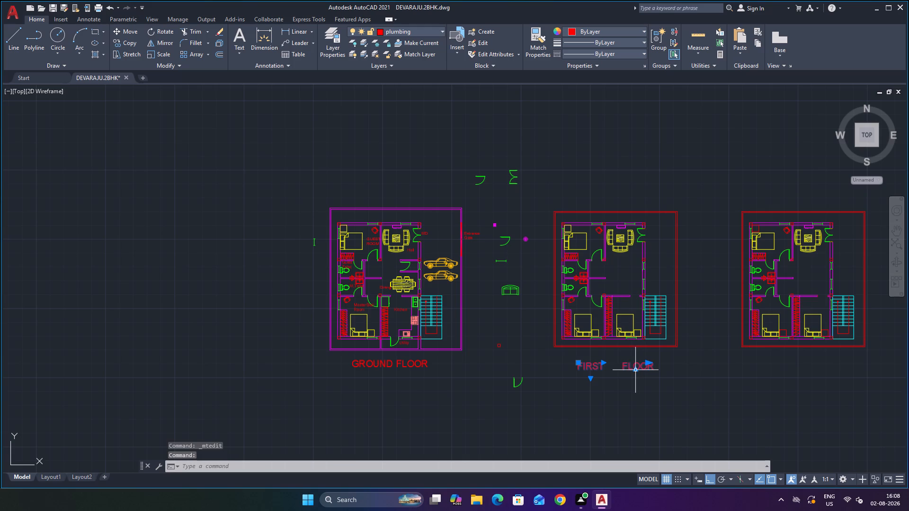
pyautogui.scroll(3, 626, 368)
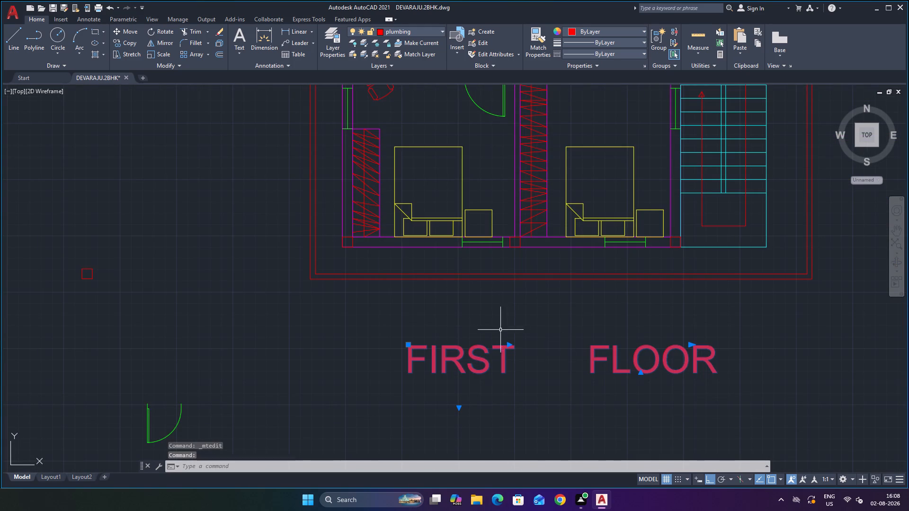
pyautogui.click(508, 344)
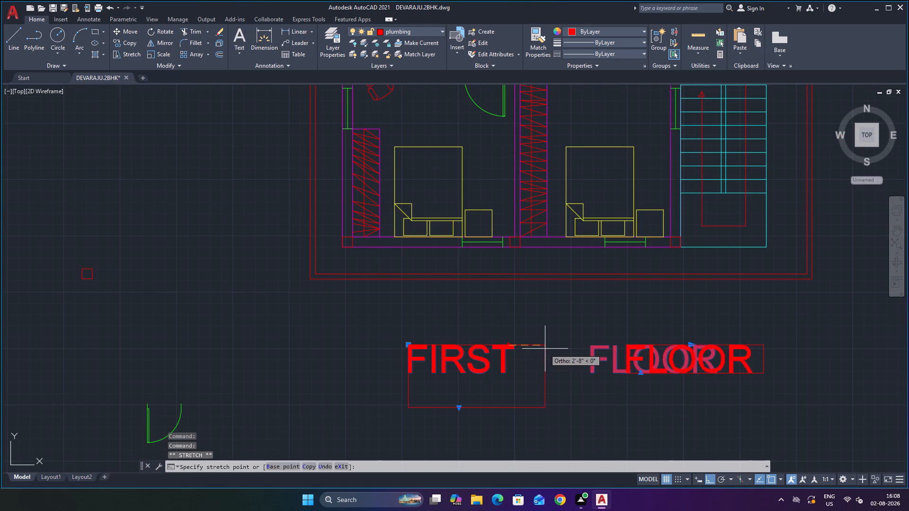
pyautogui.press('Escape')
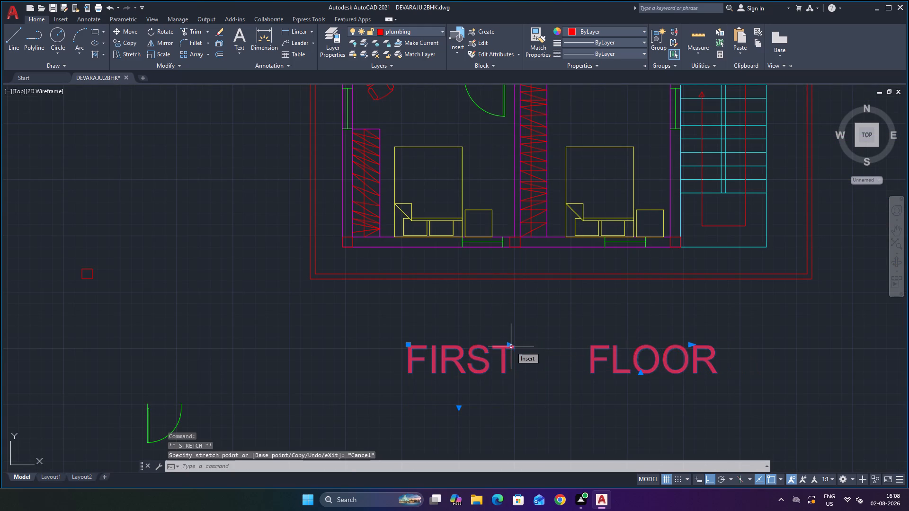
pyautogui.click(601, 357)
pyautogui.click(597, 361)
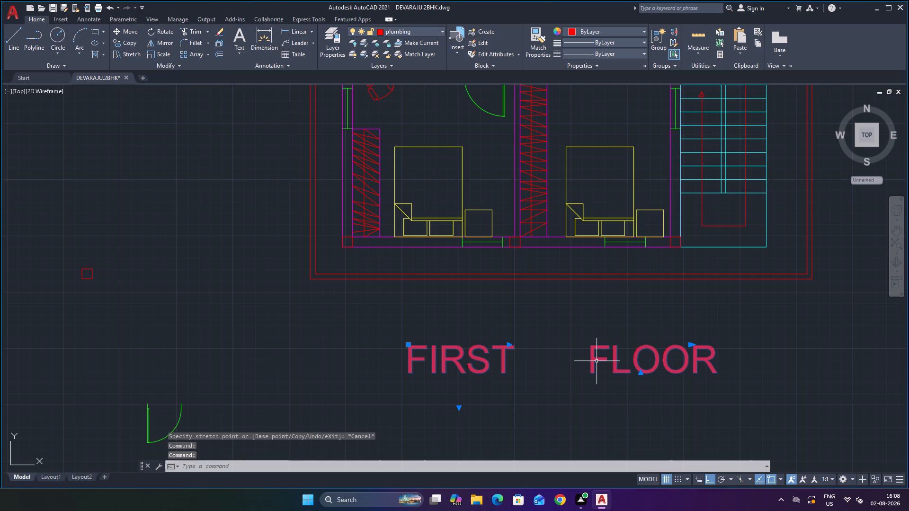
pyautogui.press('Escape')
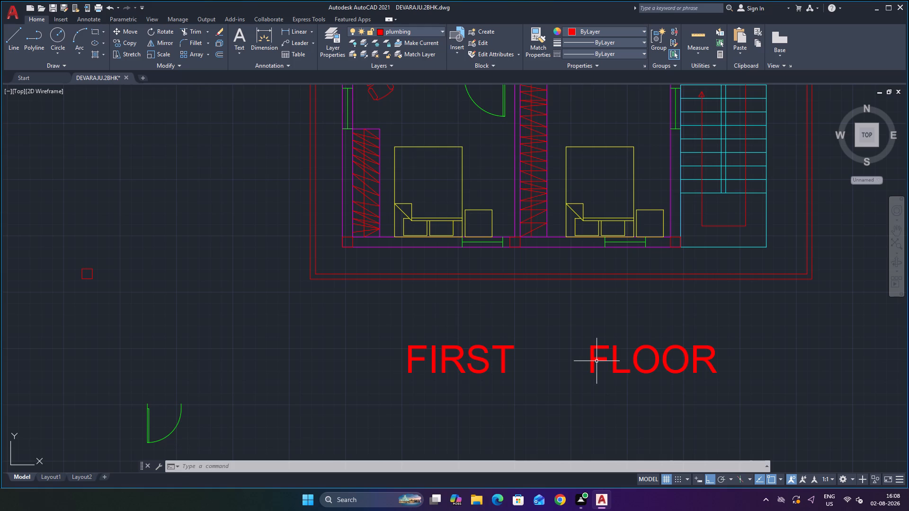
# Stretch the FIRST FLOOR title's column spacing inward so FIRST and FLOOR sit one word space apart, then deselect it.
pyautogui.scroll(-1, 602, 365)
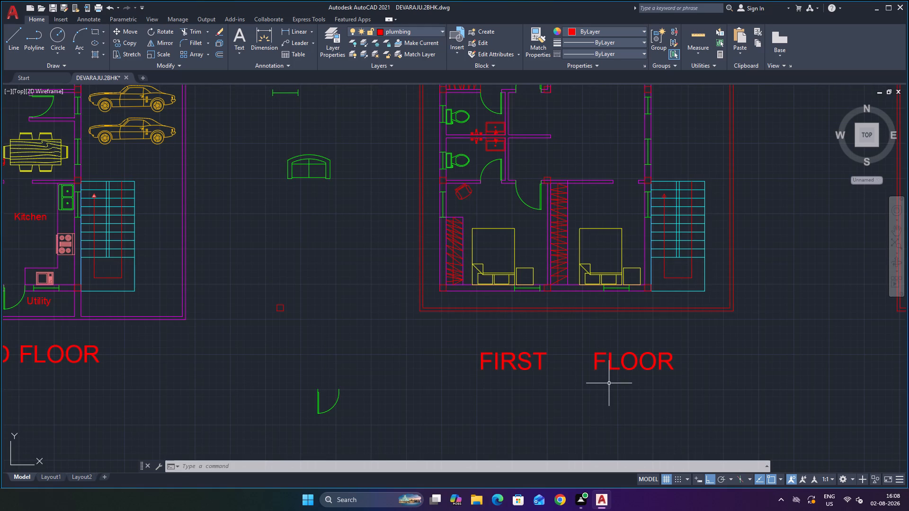
pyautogui.scroll(-1, 609, 383)
pyautogui.click(623, 373)
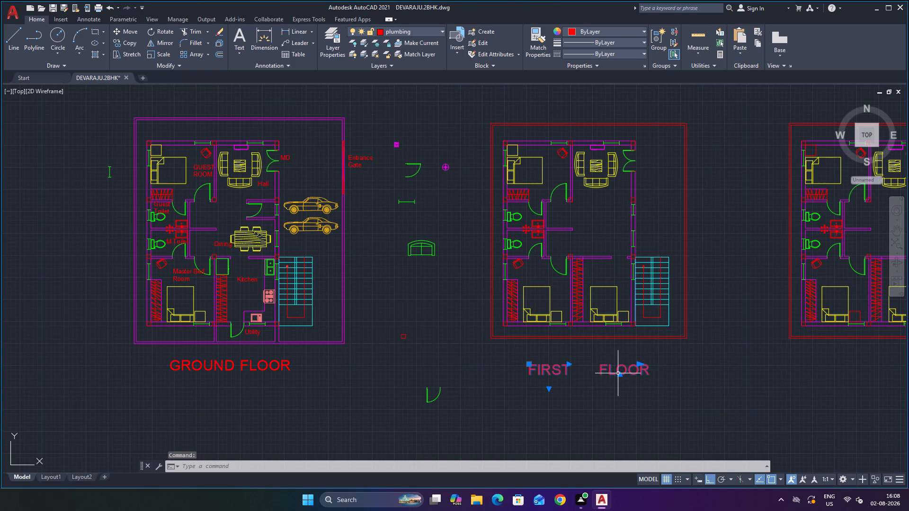
pyautogui.click(621, 374)
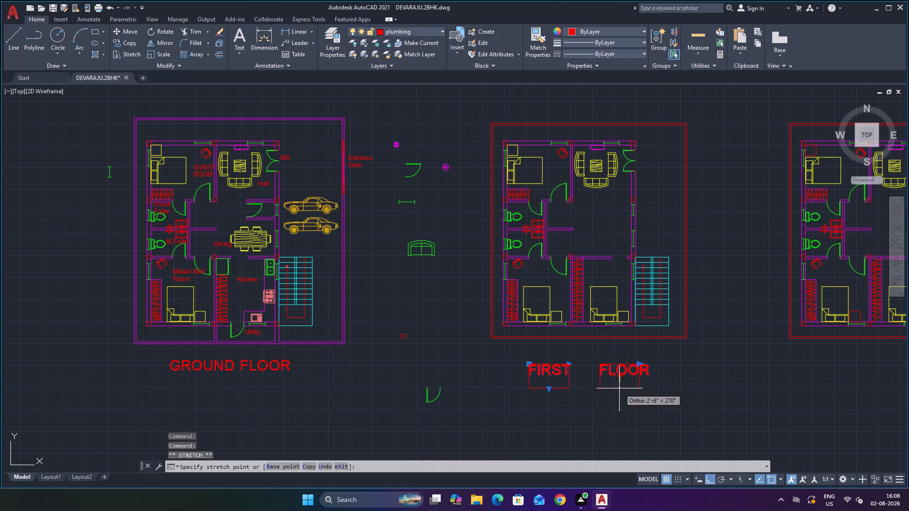
pyautogui.press('Escape')
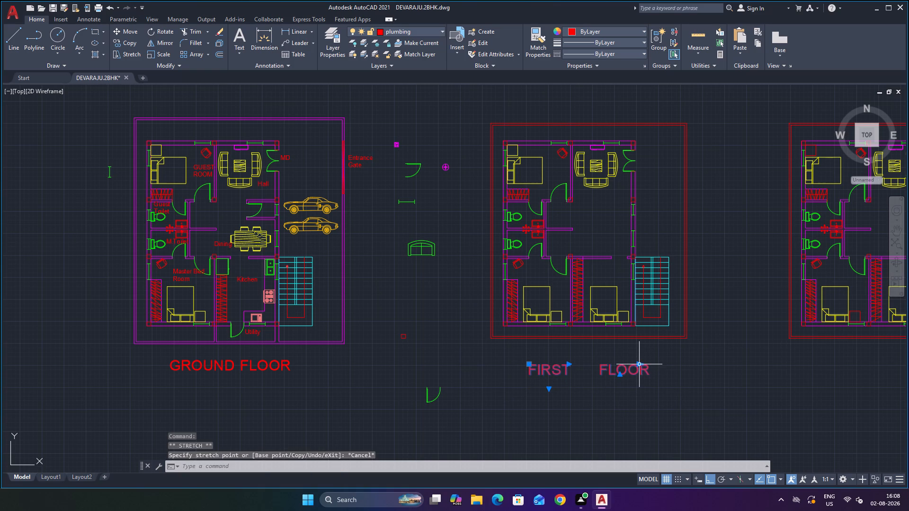
pyautogui.click(642, 362)
pyautogui.press('Escape')
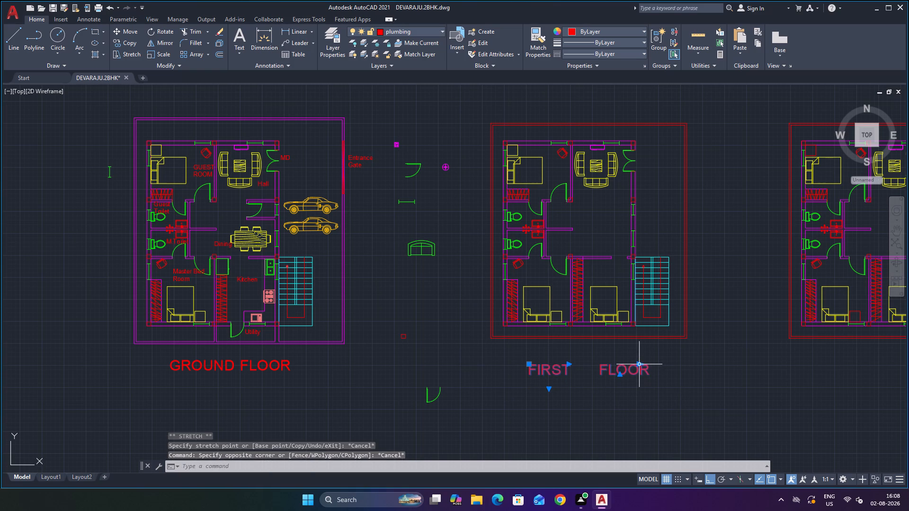
pyautogui.click(641, 364)
pyautogui.click(616, 370)
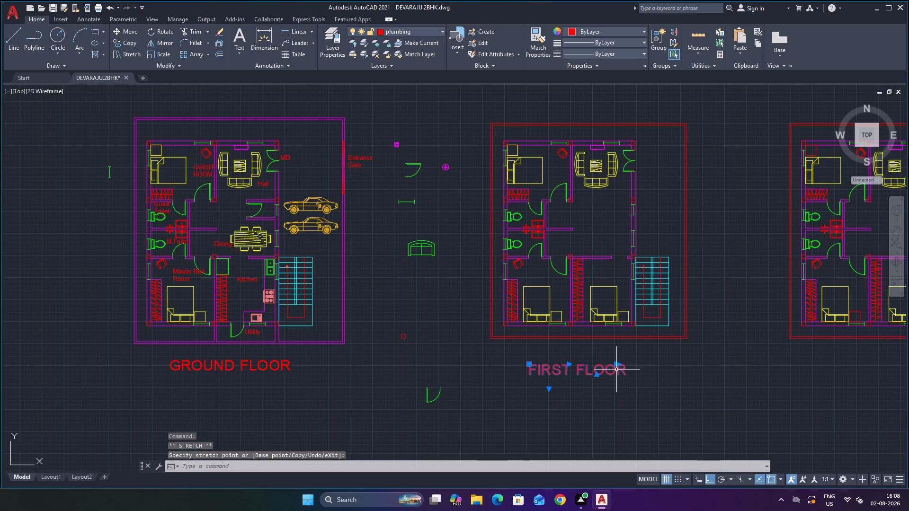
pyautogui.press('Escape')
# Try to assign the GROUND FLOOR and FIRST FLOOR titles to the text layer, accepting white as that layer's colour.
pyautogui.scroll(-2, 669, 369)
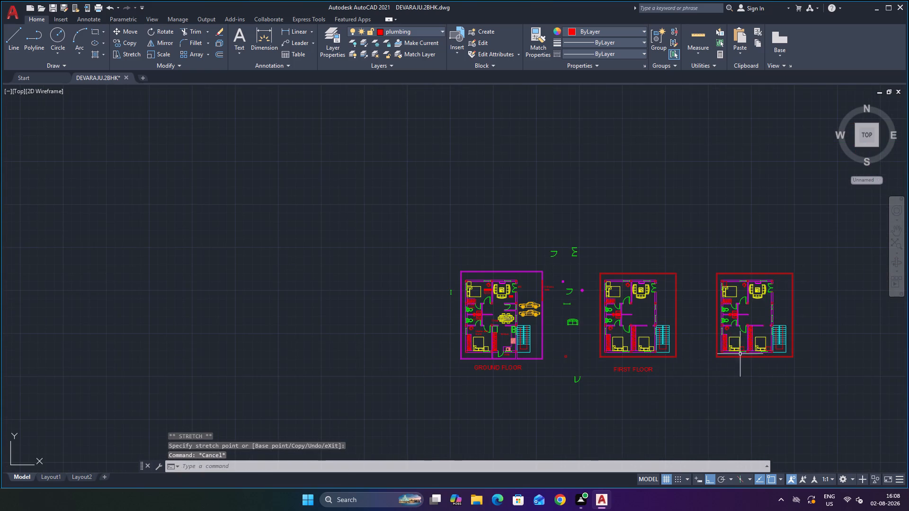
pyautogui.scroll(1, 753, 349)
pyautogui.scroll(1, 798, 328)
pyautogui.scroll(-1, 796, 327)
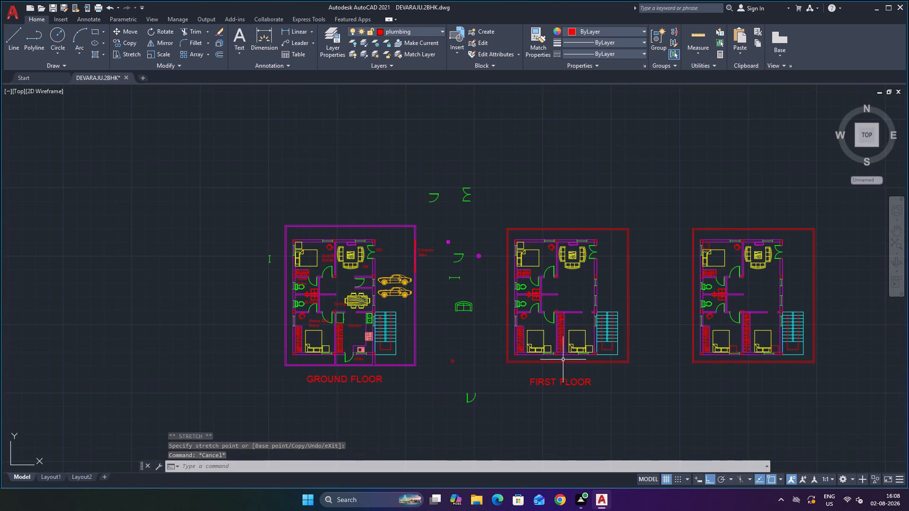
pyautogui.click(552, 380)
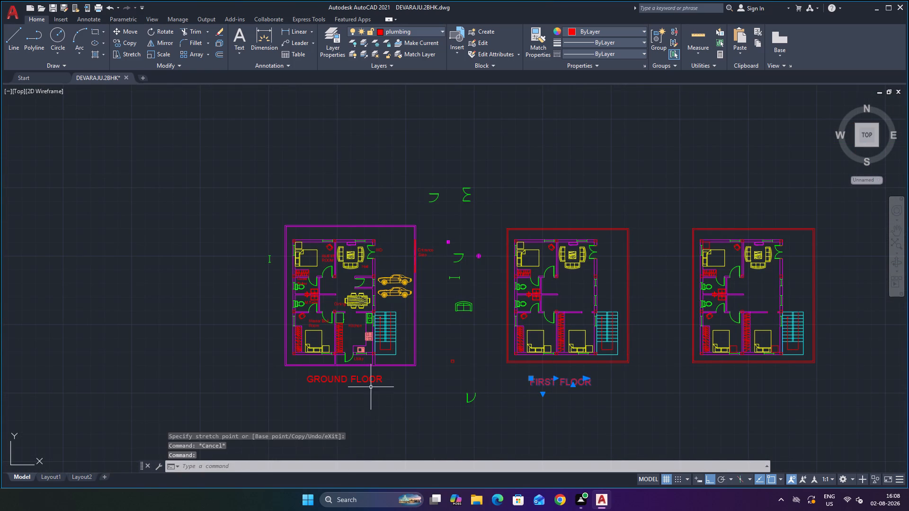
pyautogui.click(330, 379)
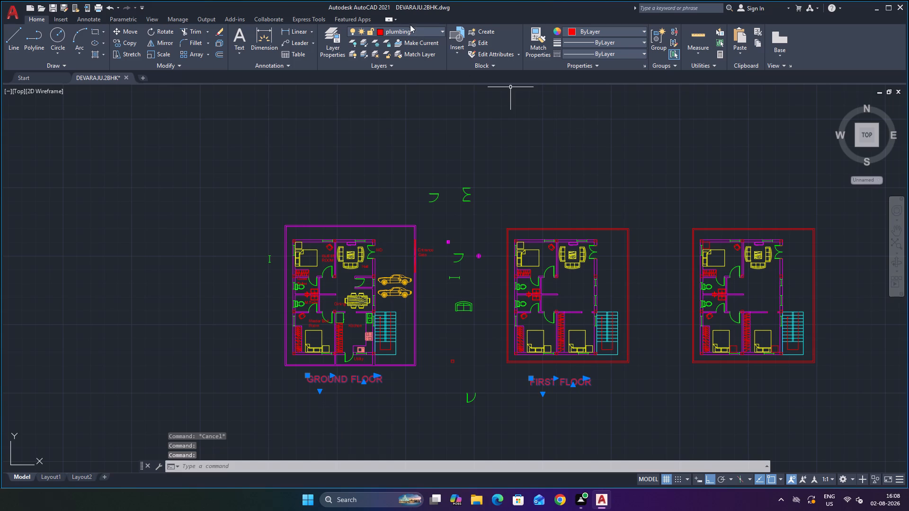
pyautogui.click(413, 32)
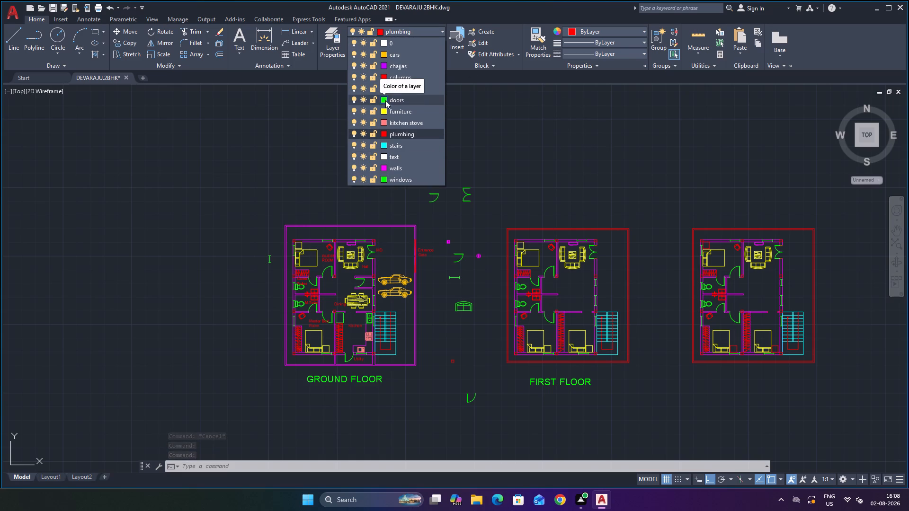
pyautogui.click(383, 155)
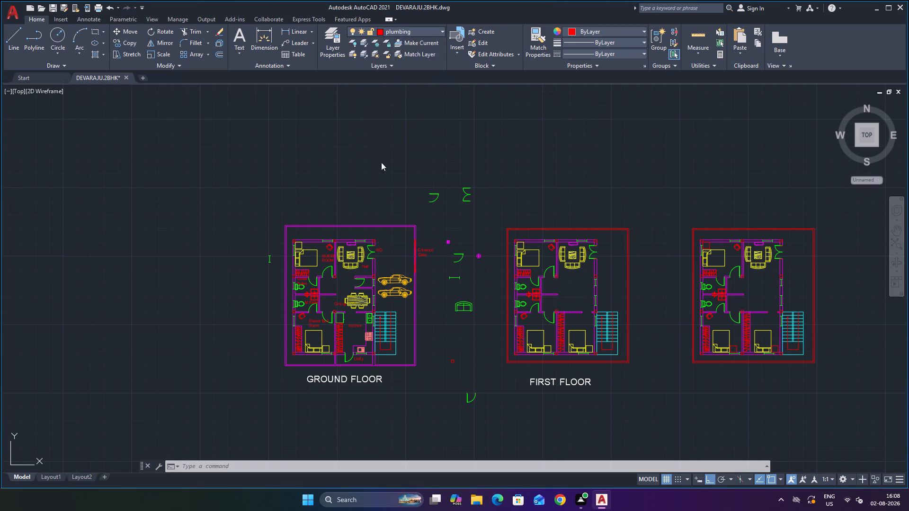
pyautogui.click(453, 326)
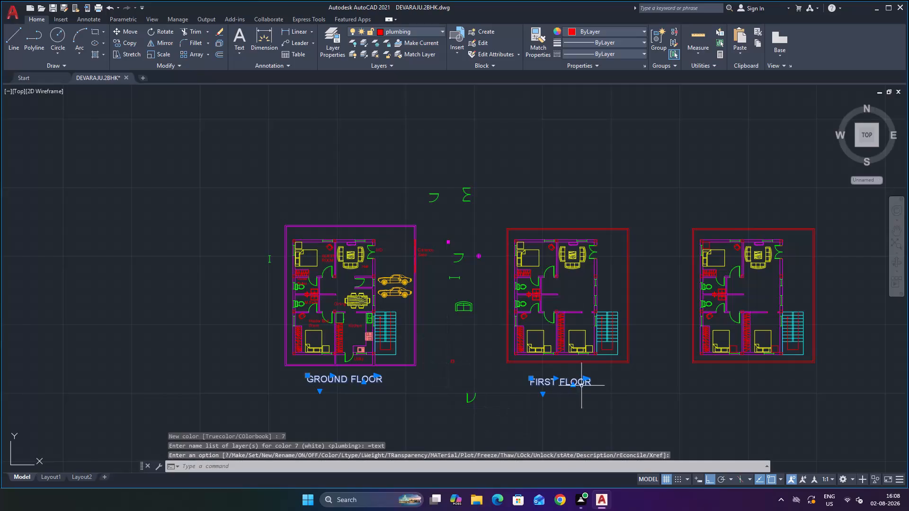
pyautogui.press('Escape')
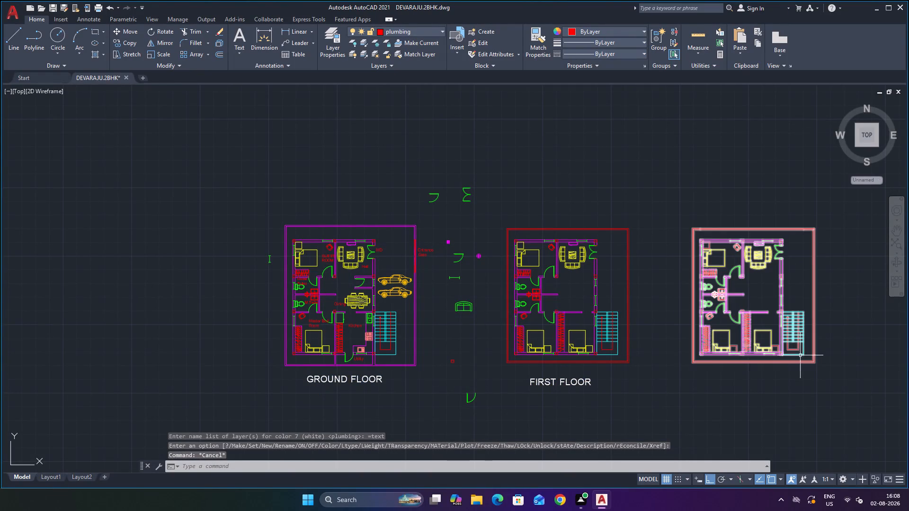
# Copy the FIRST FLOOR title and paste the duplicate beneath the third plan, the remaining untitled copy.
pyautogui.scroll(2, 827, 355)
pyautogui.scroll(-3, 774, 350)
pyautogui.scroll(2, 837, 391)
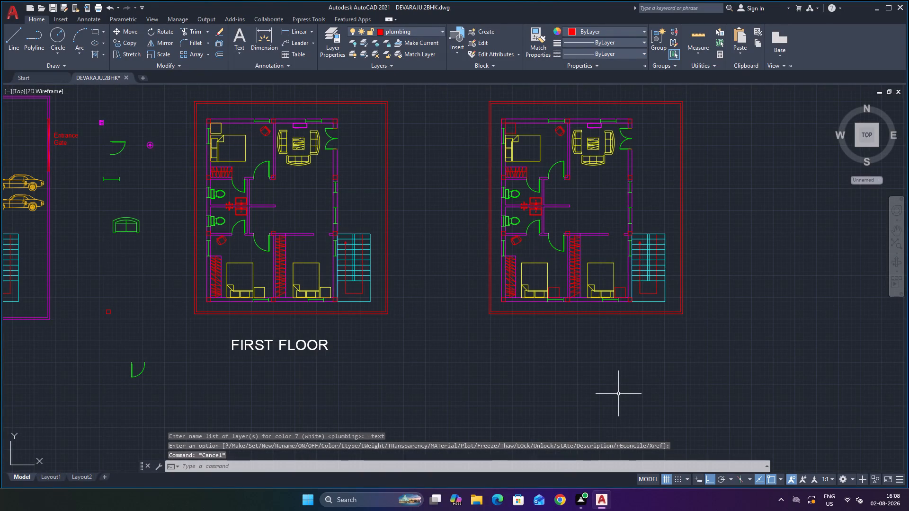
pyautogui.scroll(-2, 618, 394)
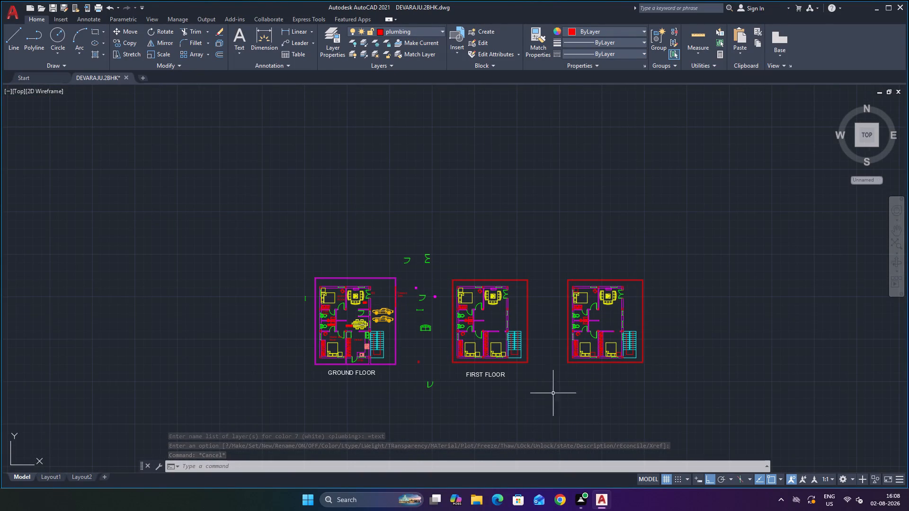
pyautogui.scroll(1, 549, 380)
pyautogui.scroll(1, 724, 236)
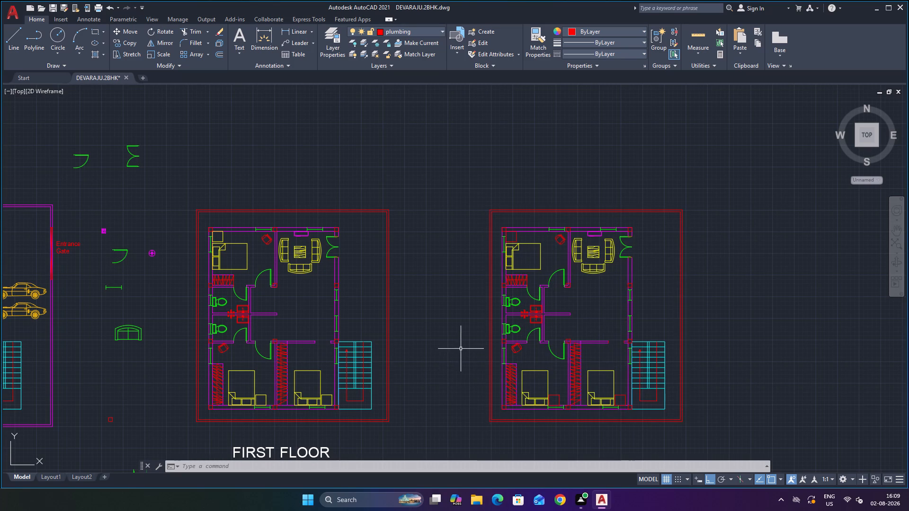
pyautogui.scroll(-1, 461, 349)
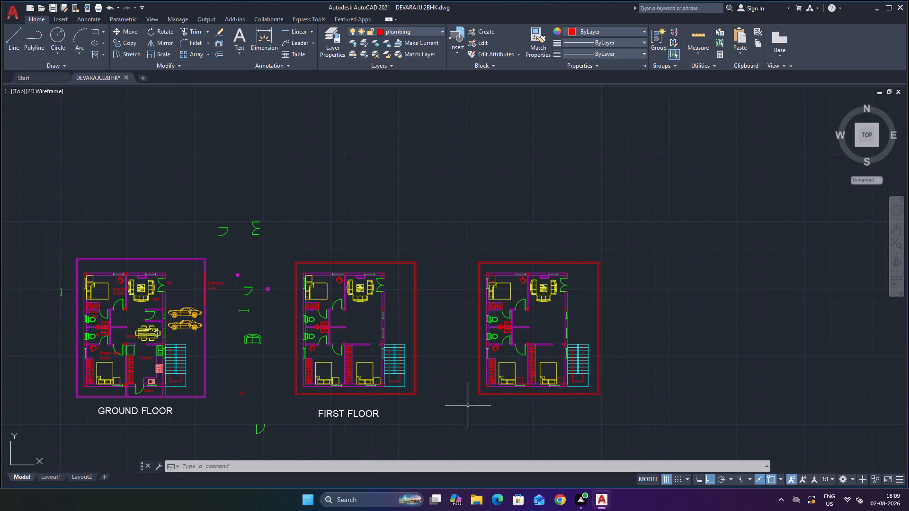
pyautogui.click(359, 417)
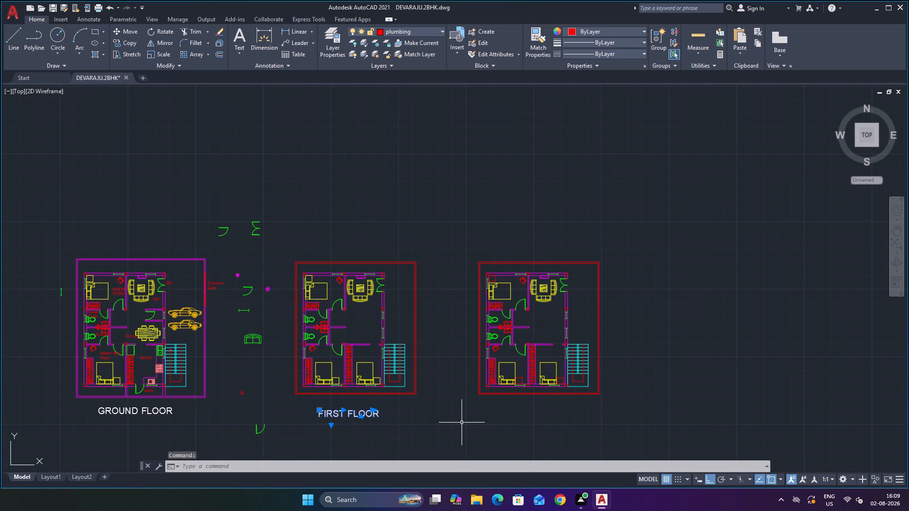
pyautogui.hotkey('ctrl', 'c')
pyautogui.click(509, 409)
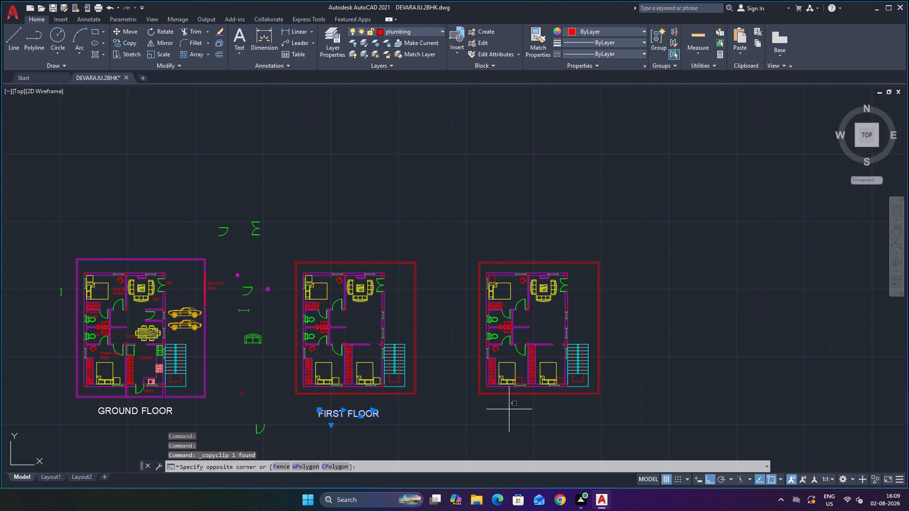
pyautogui.hotkey('ctrl', 'v')
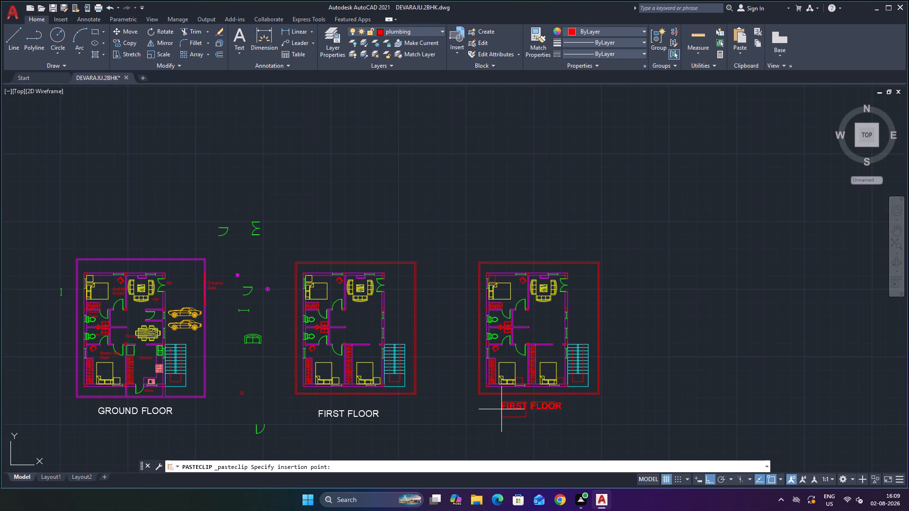
pyautogui.click(504, 411)
# Place the pasted title beneath the third plan, replace its wording with TERRACE HEADROOM, and close the text editor.
pyautogui.doubleClick(549, 409)
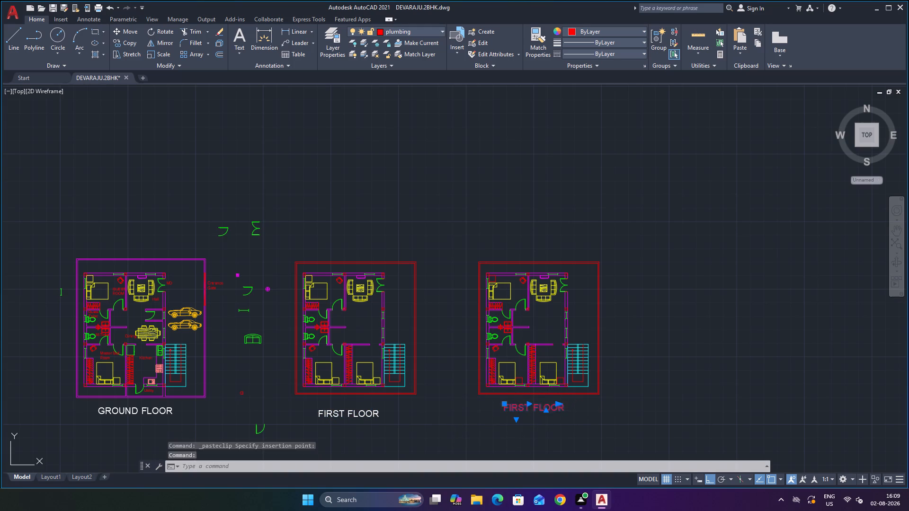
pyautogui.click(562, 407)
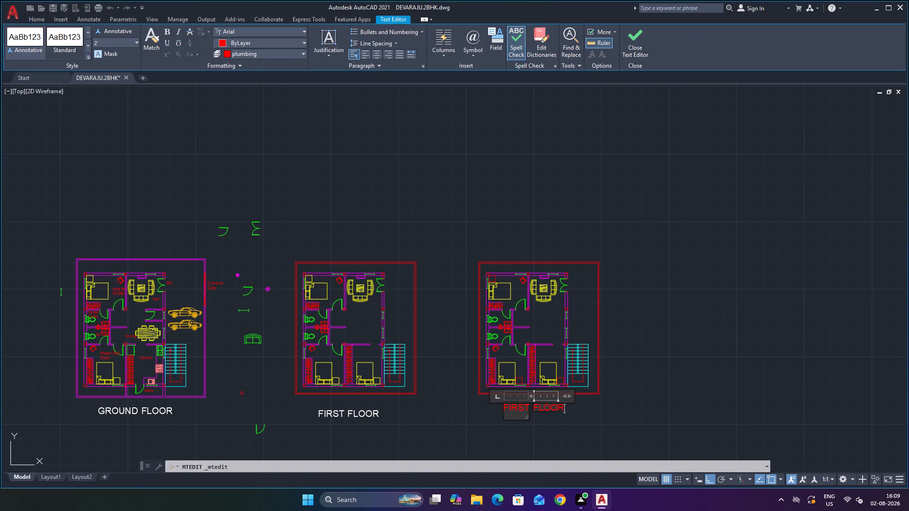
pyautogui.press('BackSpace')
pyautogui.press('BackSpace')
pyautogui.press('BackSpace')
pyautogui.press('BackSpace')
pyautogui.press('BackSpace')
pyautogui.press('BackSpace')
pyautogui.press('BackSpace')
pyautogui.press('BackSpace')
pyautogui.press('BackSpace')
pyautogui.press('BackSpace')
pyautogui.press('BackSpace')
pyautogui.press('BackSpace')
pyautogui.press('BackSpace')
pyautogui.press('BackSpace')
pyautogui.press('BackSpace')
pyautogui.press('BackSpace')
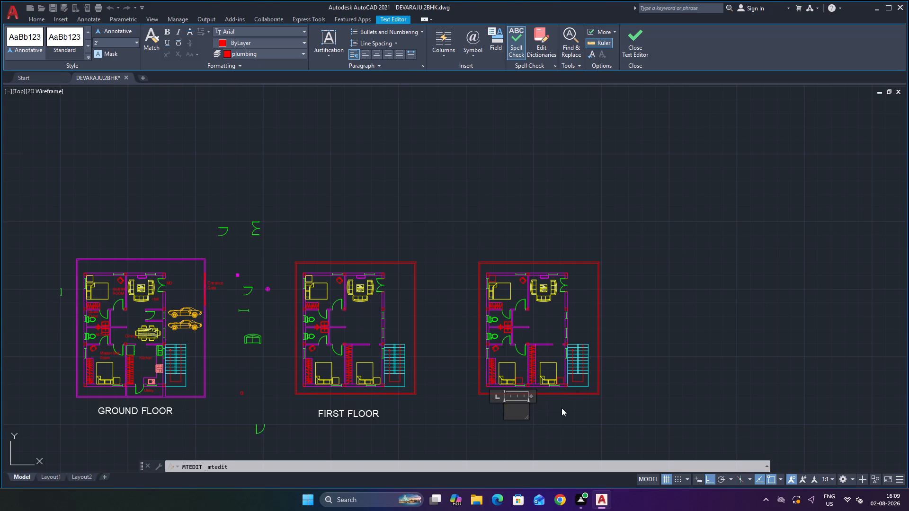
pyautogui.write('TE')
pyautogui.write('RRACE HEAD')
pyautogui.write('ROOM')
pyautogui.click(625, 396)
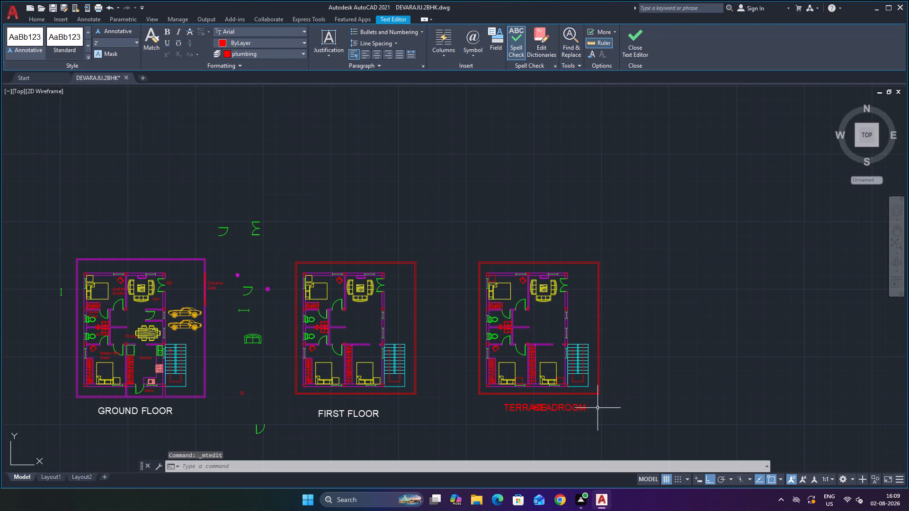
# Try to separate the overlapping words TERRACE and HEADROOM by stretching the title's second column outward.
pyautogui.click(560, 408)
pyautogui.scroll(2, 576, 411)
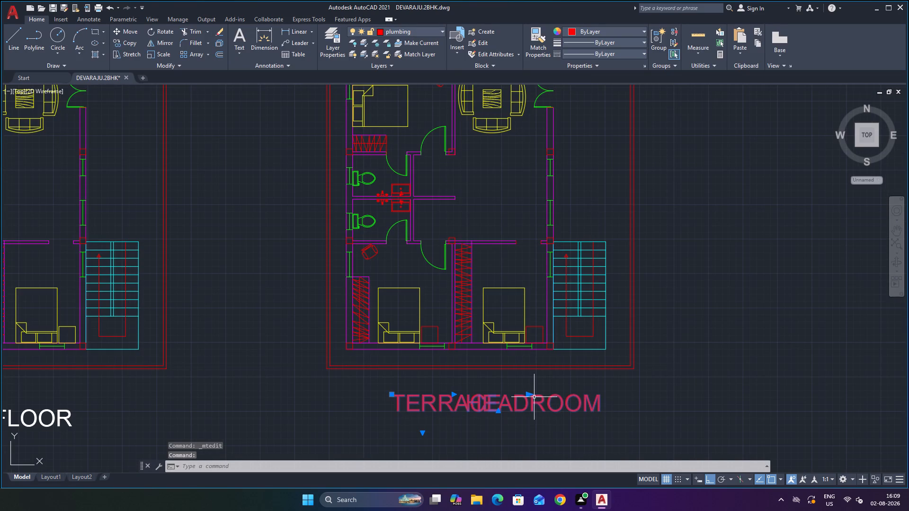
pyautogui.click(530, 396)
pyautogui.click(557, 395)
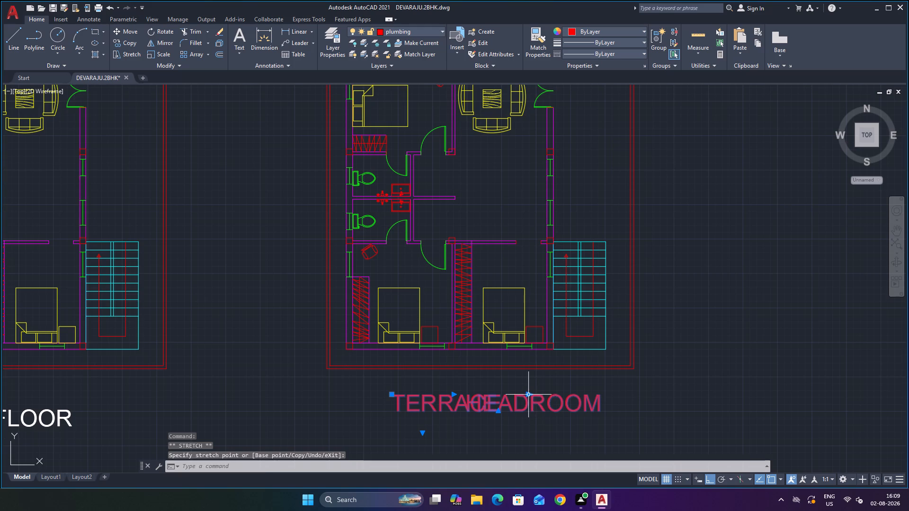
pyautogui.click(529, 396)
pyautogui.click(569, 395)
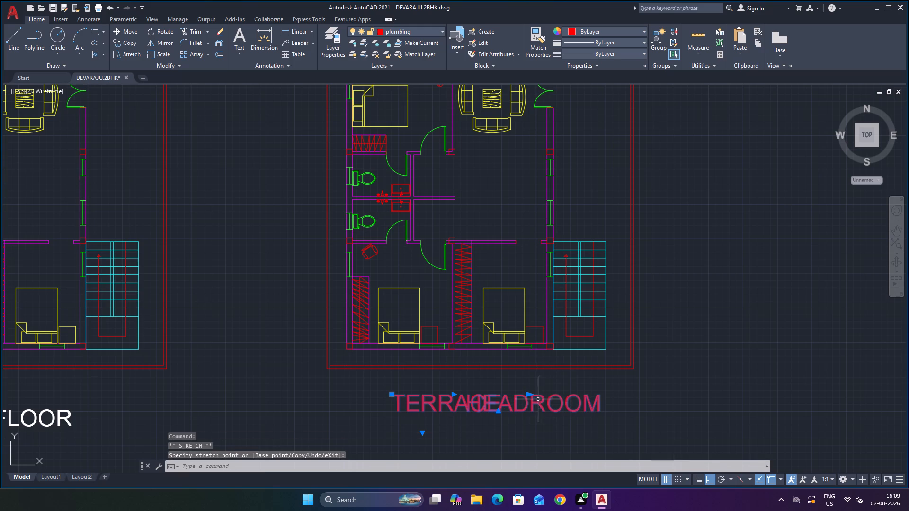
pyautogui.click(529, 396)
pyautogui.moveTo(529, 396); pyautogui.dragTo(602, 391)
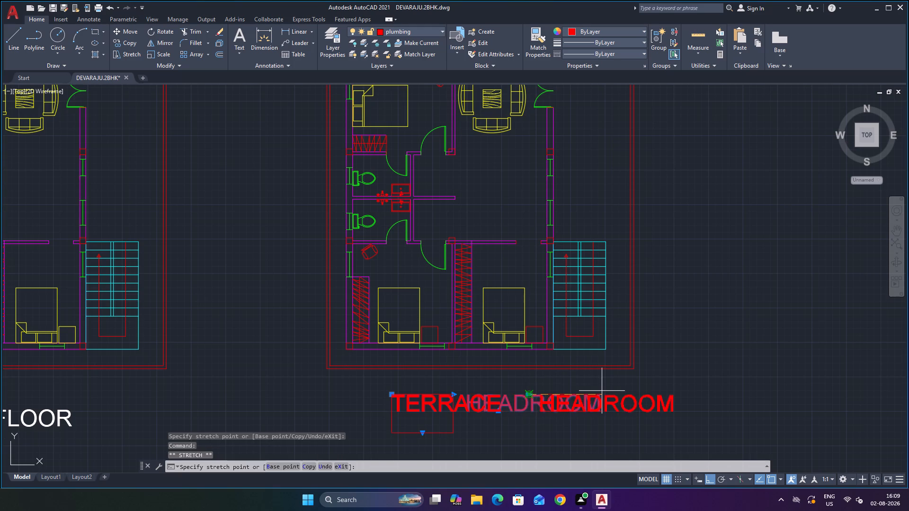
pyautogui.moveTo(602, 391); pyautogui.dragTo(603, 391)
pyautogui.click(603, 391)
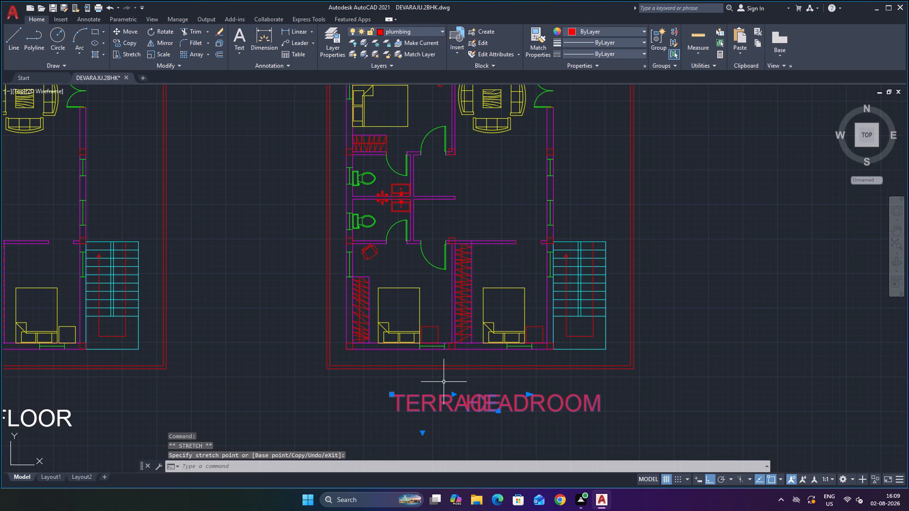
# Stretch the first column of the TERRACE HEADROOM title outward until its two words no longer overlap.
pyautogui.click(453, 394)
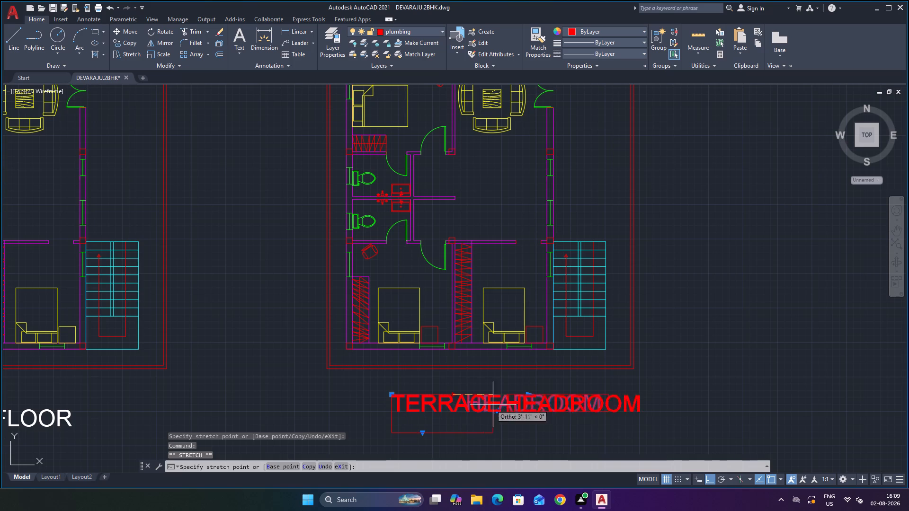
pyautogui.click(530, 403)
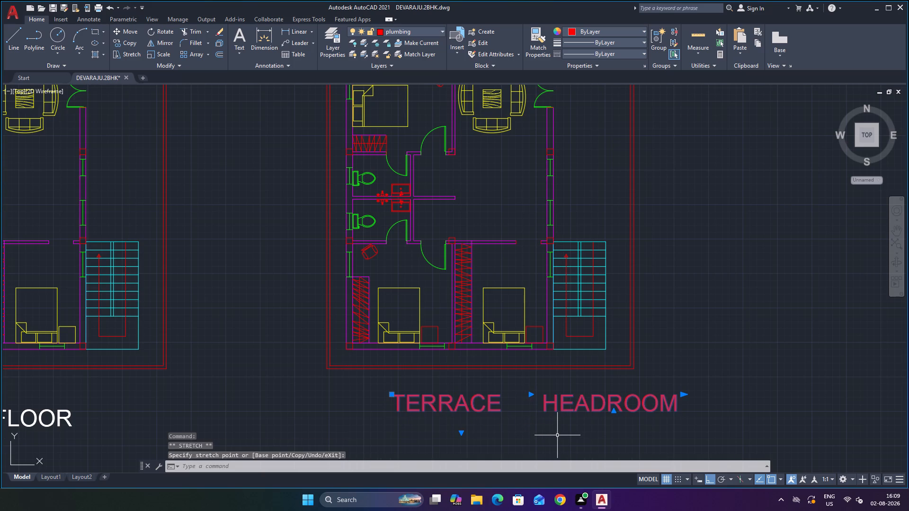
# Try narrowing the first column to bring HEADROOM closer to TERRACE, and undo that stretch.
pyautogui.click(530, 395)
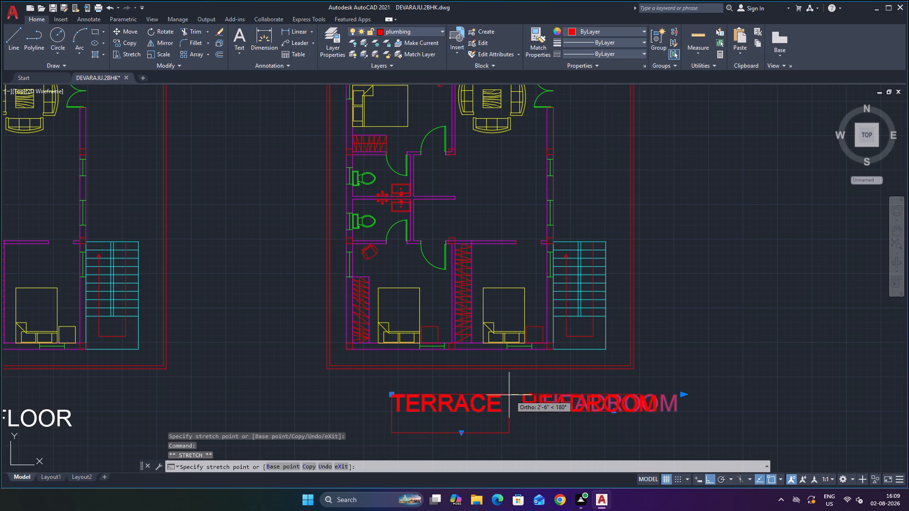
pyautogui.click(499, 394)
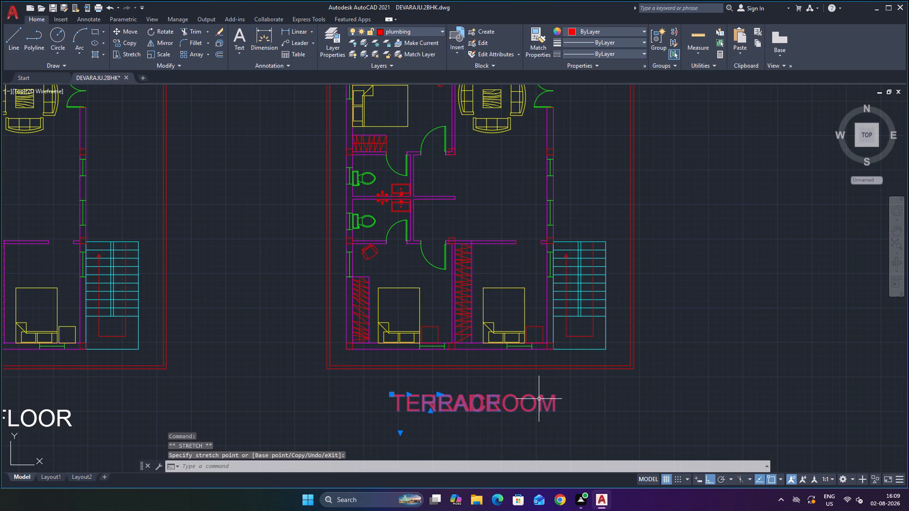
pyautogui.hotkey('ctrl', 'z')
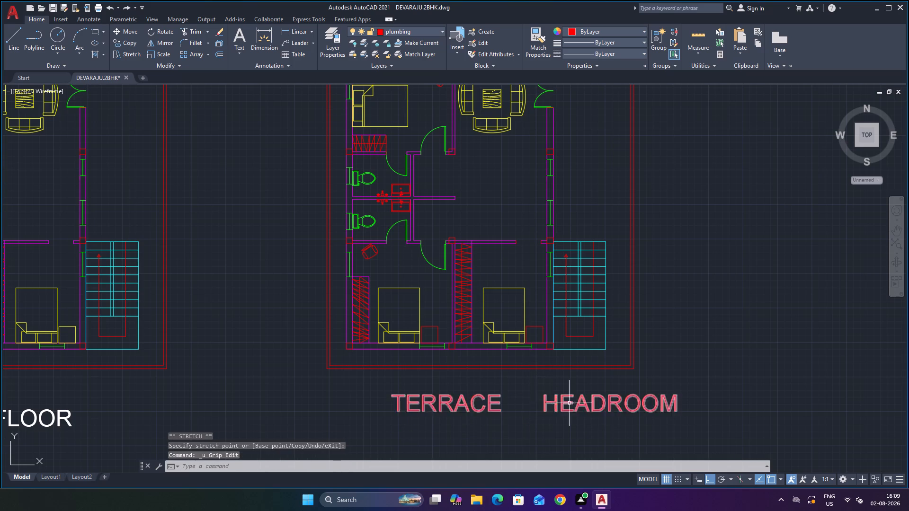
# Stretch the TERRACE HEADROOM title's columns inward until its words sit about one word space apart, and deselect it.
pyautogui.click(577, 404)
pyautogui.click(682, 395)
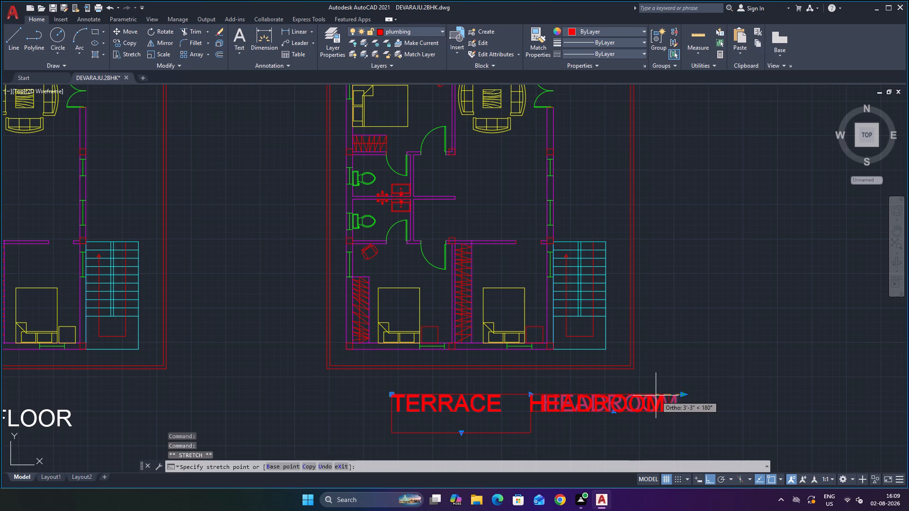
pyautogui.click(647, 396)
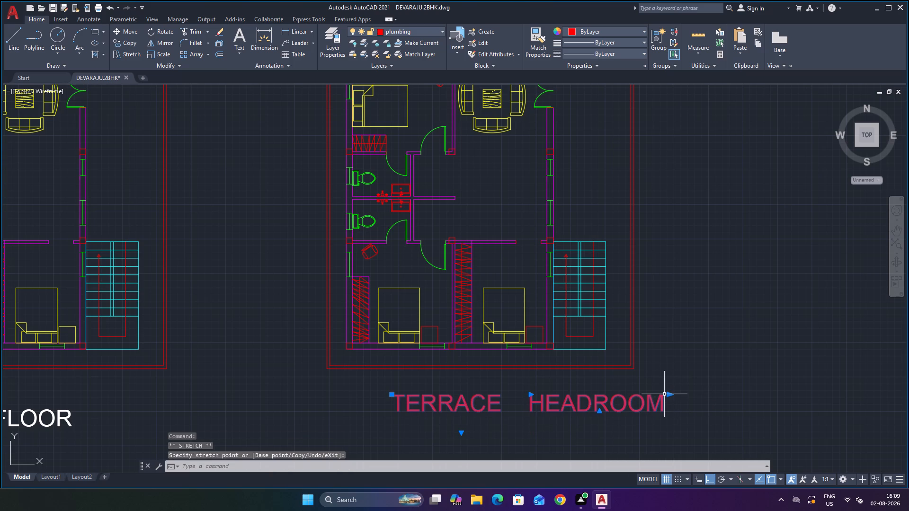
pyautogui.click(668, 394)
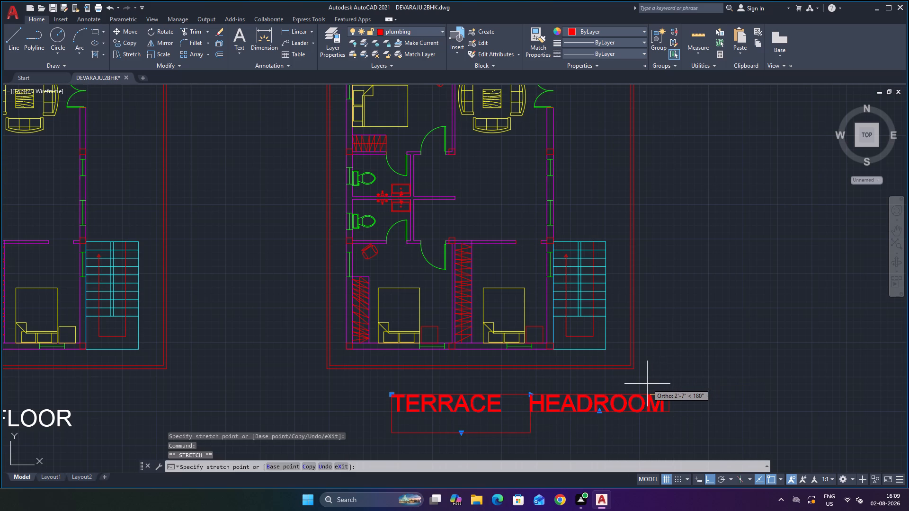
pyautogui.press('Escape')
pyautogui.scroll(2, 571, 391)
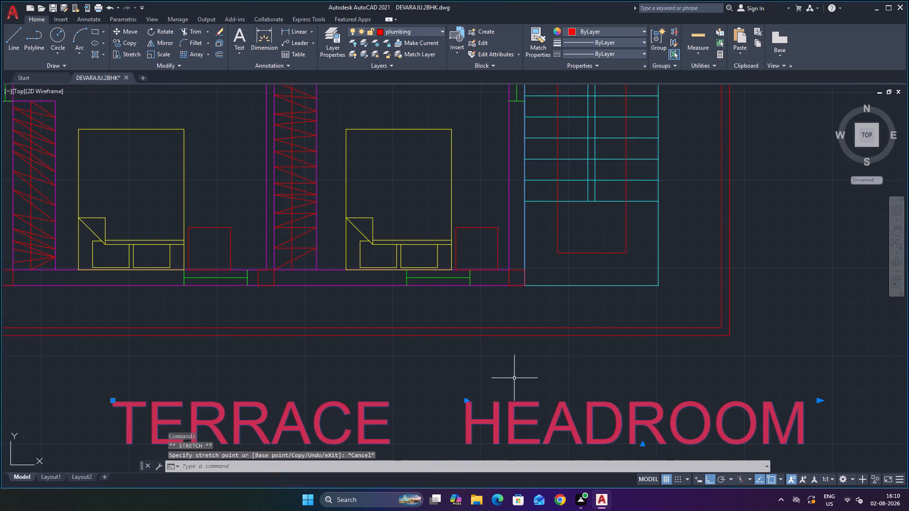
pyautogui.click(467, 400)
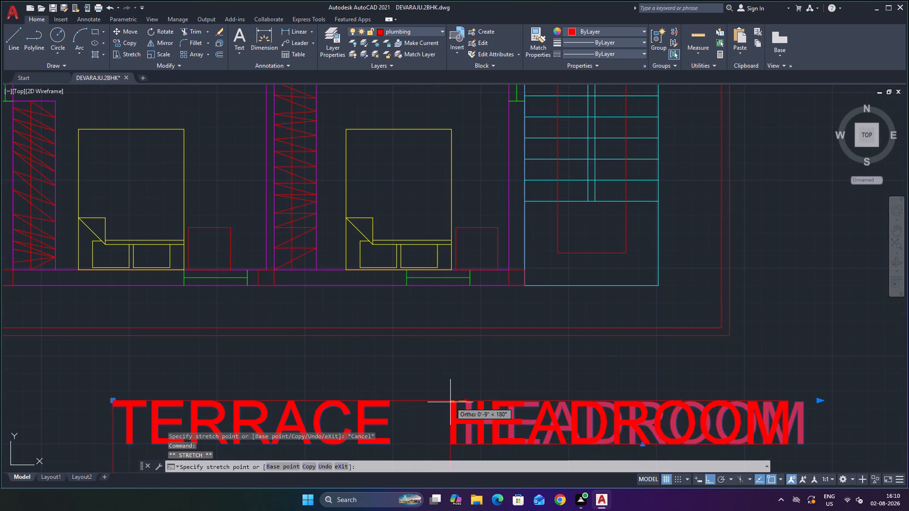
pyautogui.click(449, 403)
pyautogui.scroll(-2, 483, 362)
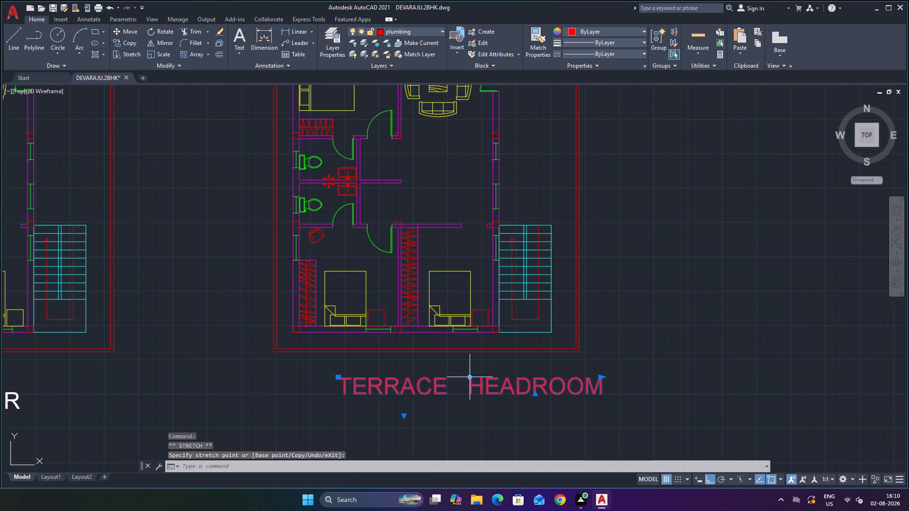
pyautogui.click(470, 378)
pyautogui.click(454, 382)
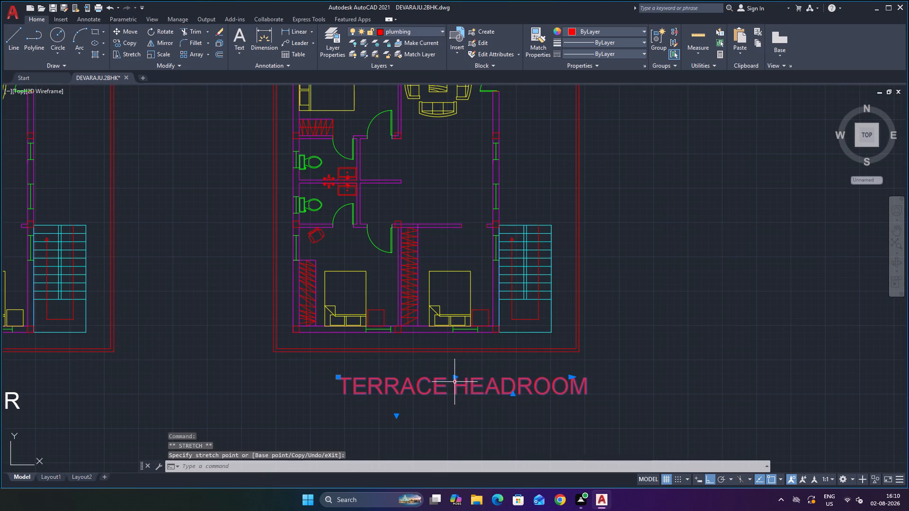
pyautogui.press('Escape')
# Draw one horizontal alignment line just below the three floor titles, from beneath the ground floor plan to past the third plan.
pyautogui.scroll(-2, 651, 354)
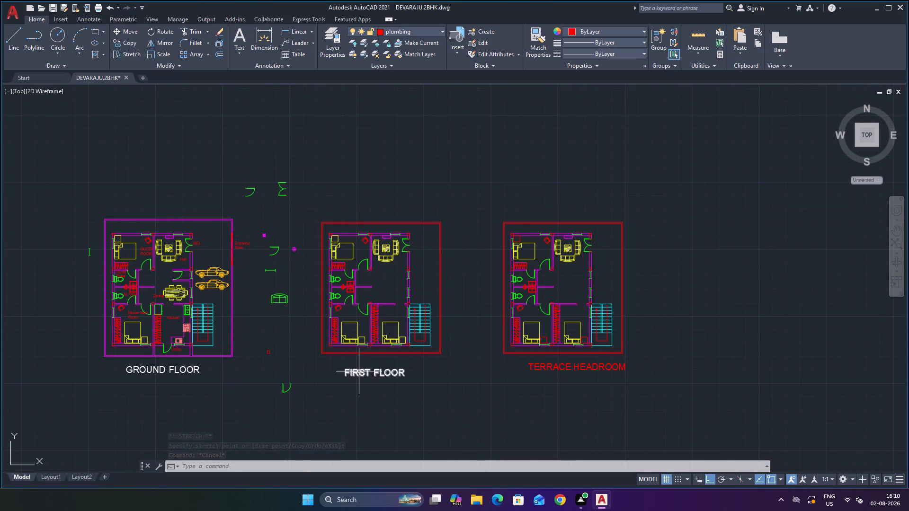
pyautogui.scroll(-1, 390, 391)
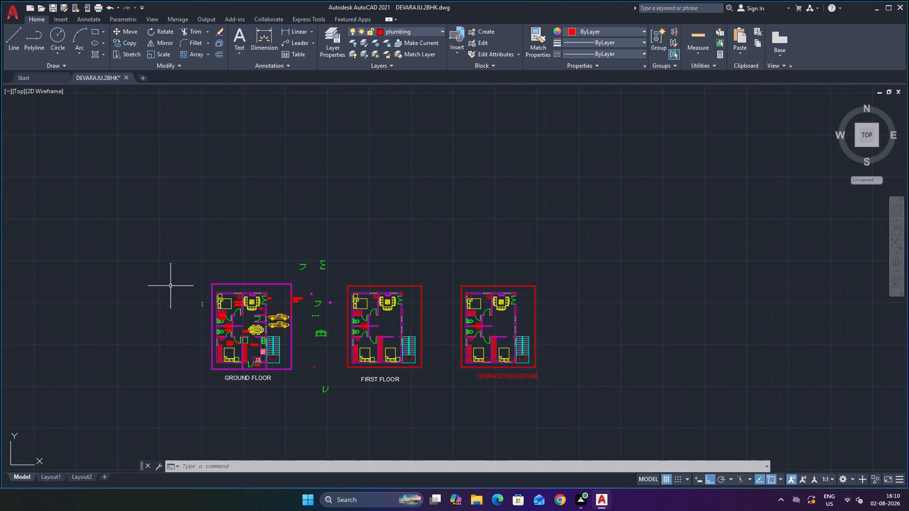
pyautogui.click(18, 45)
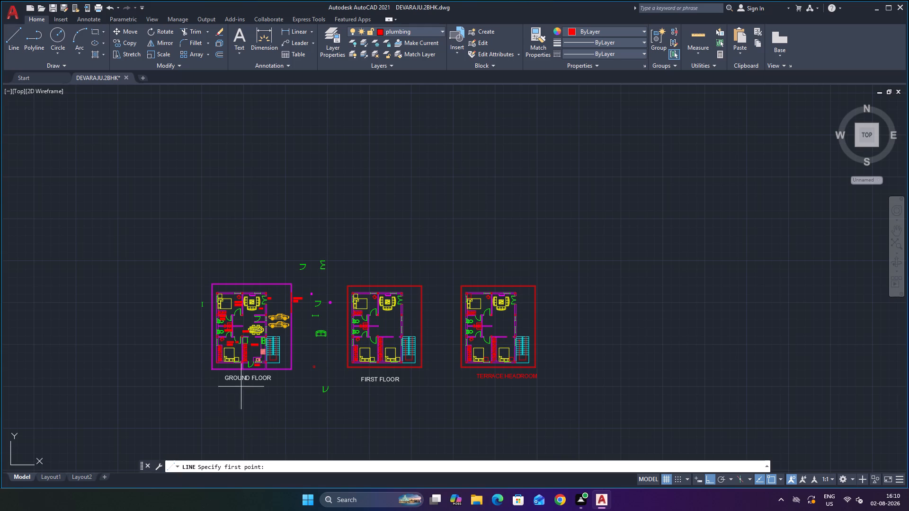
pyautogui.click(219, 386)
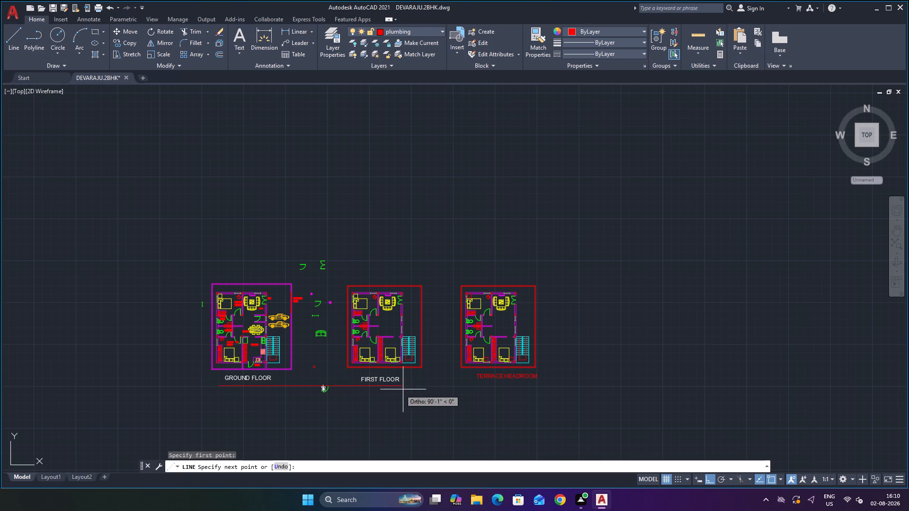
pyautogui.click(550, 385)
pyautogui.scroll(1, 593, 366)
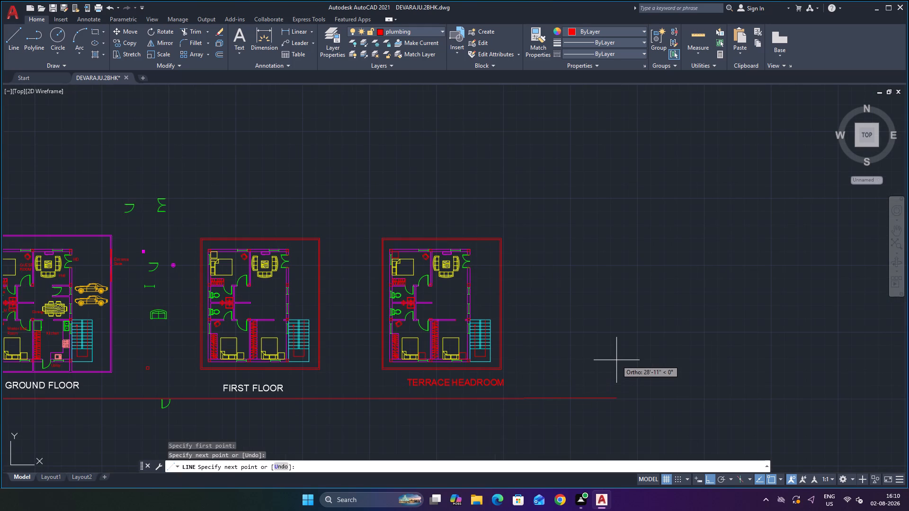
pyautogui.press('Escape')
# Move the TERRACE HEADROOM title down so its lettering sits on the horizontal alignment line.
pyautogui.click(452, 382)
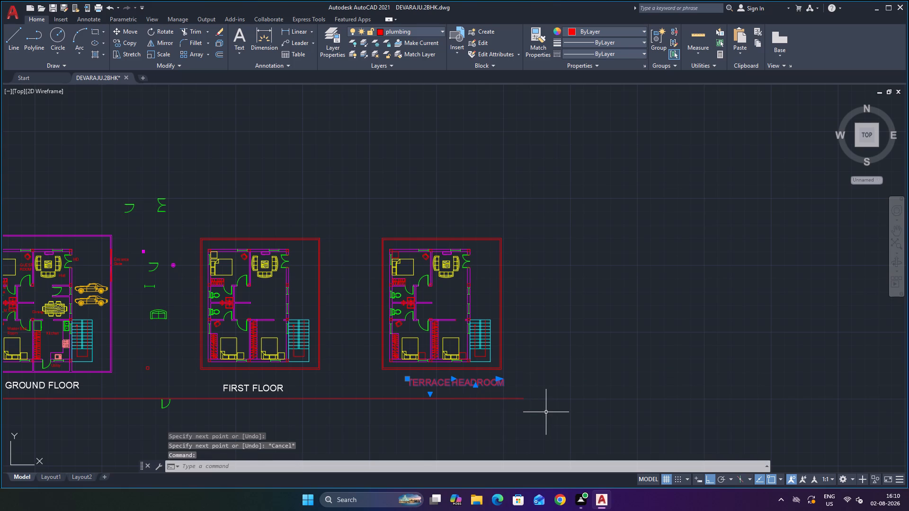
pyautogui.press('m')
pyautogui.press('Return')
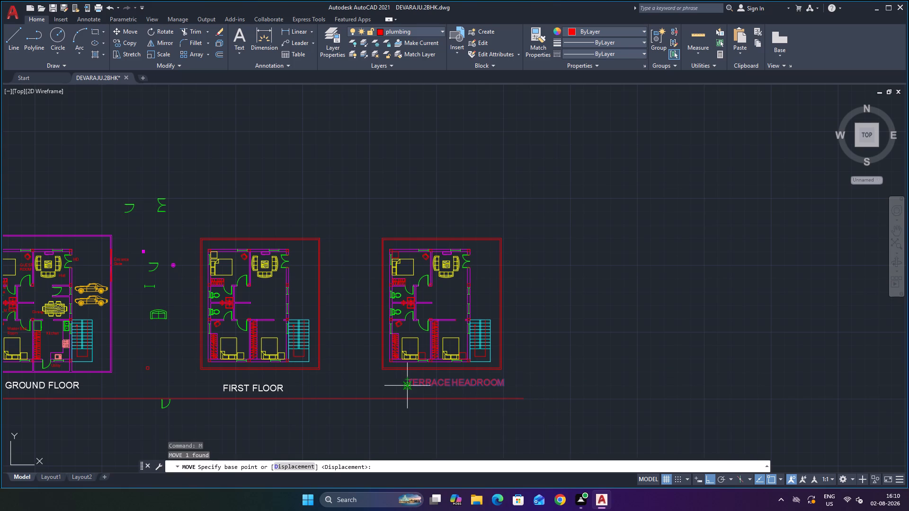
pyautogui.scroll(2, 407, 384)
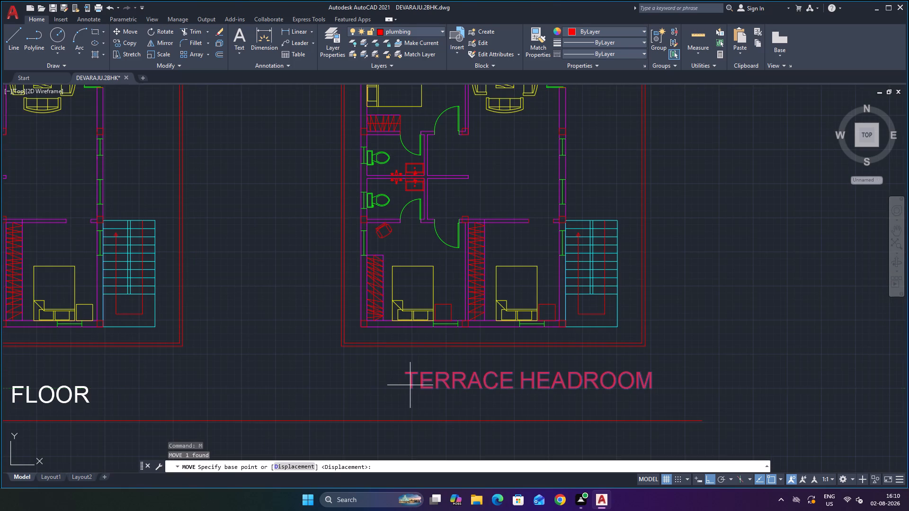
pyautogui.click(410, 388)
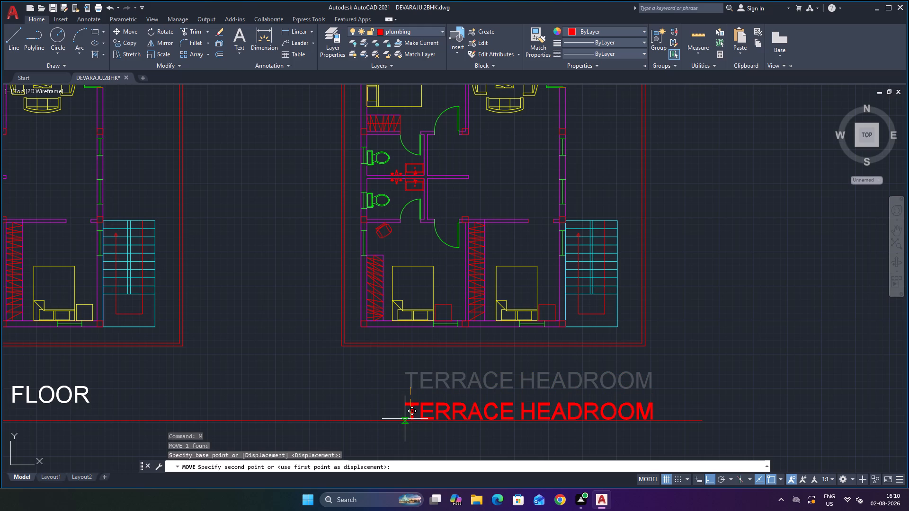
pyautogui.click(405, 419)
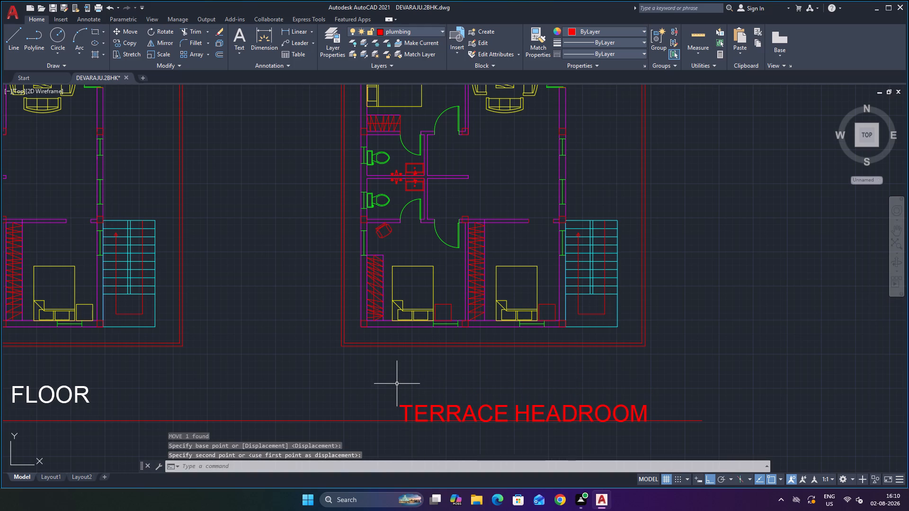
# Move the FIRST FLOOR title straight down so its lettering sits on the horizontal alignment line.
pyautogui.scroll(-2, 294, 355)
pyautogui.scroll(2, 157, 348)
pyautogui.scroll(-1, 179, 365)
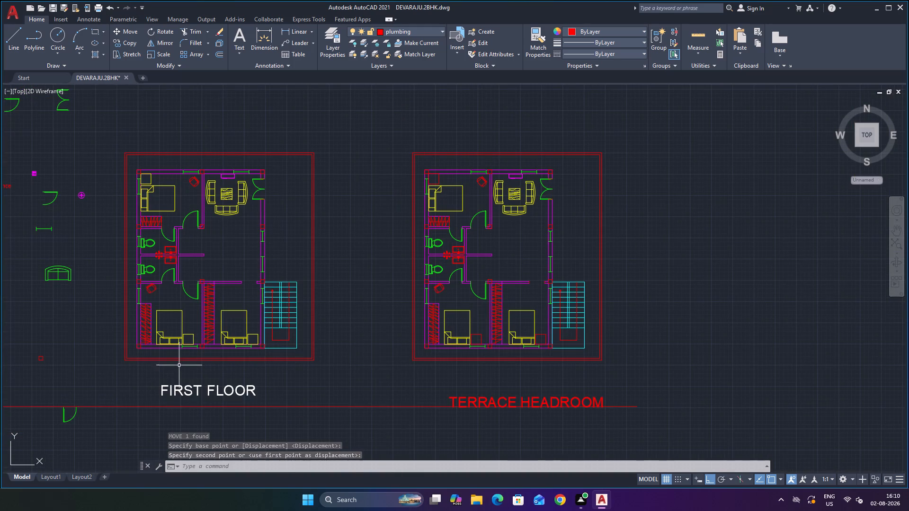
pyautogui.scroll(1, 168, 408)
pyautogui.click(200, 381)
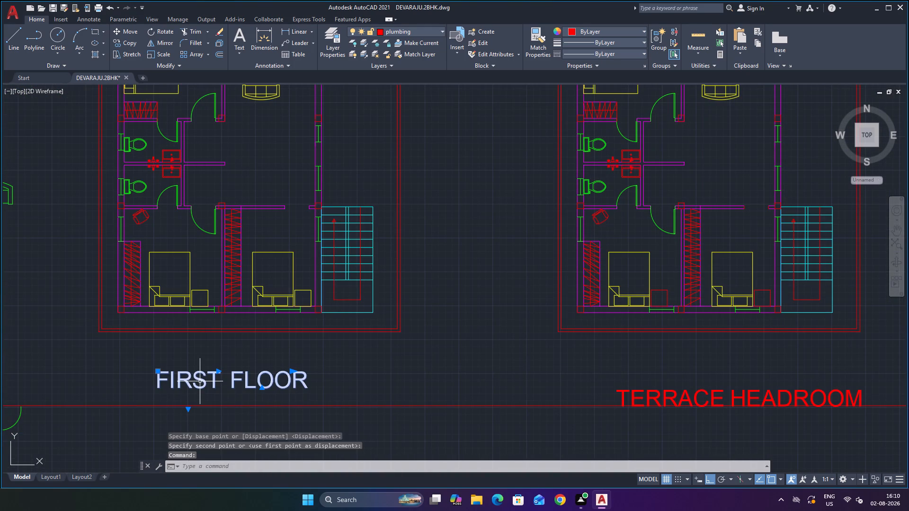
pyautogui.press('m')
pyautogui.press('Return')
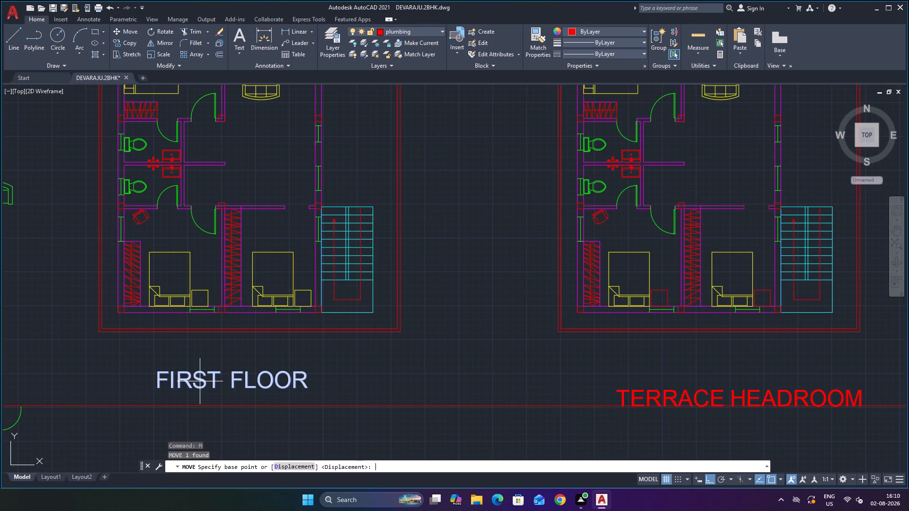
pyautogui.click(158, 388)
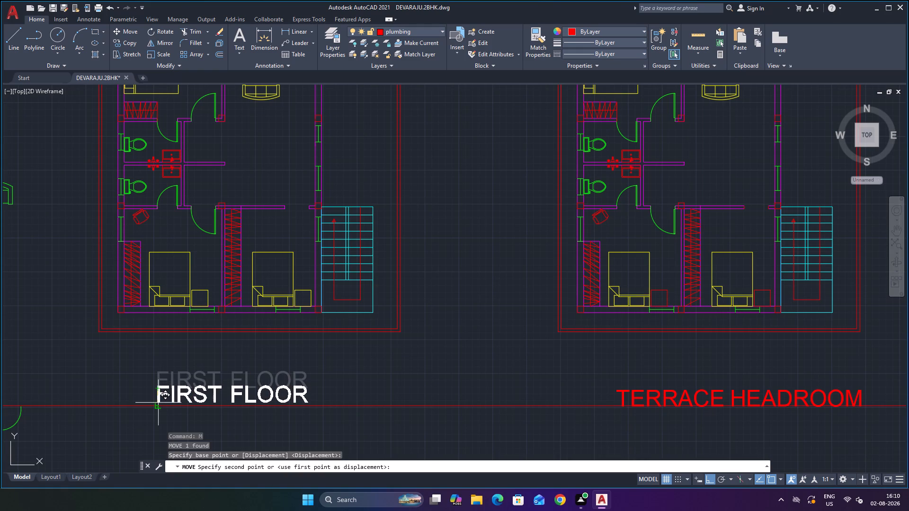
pyautogui.click(160, 403)
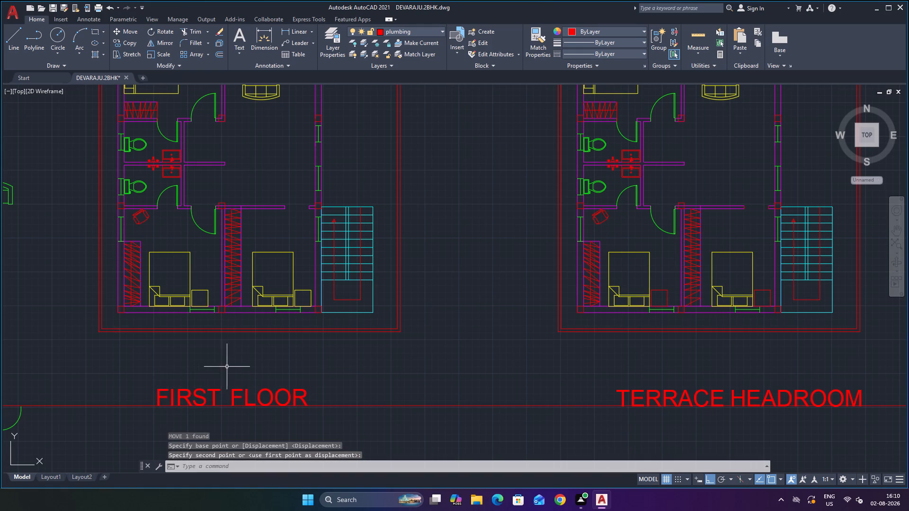
# Move the GROUND FLOOR title down so its lettering sits on the same horizontal alignment line.
pyautogui.scroll(-2, 234, 368)
pyautogui.scroll(1, 101, 379)
pyautogui.scroll(-3, 156, 383)
pyautogui.scroll(3, 75, 375)
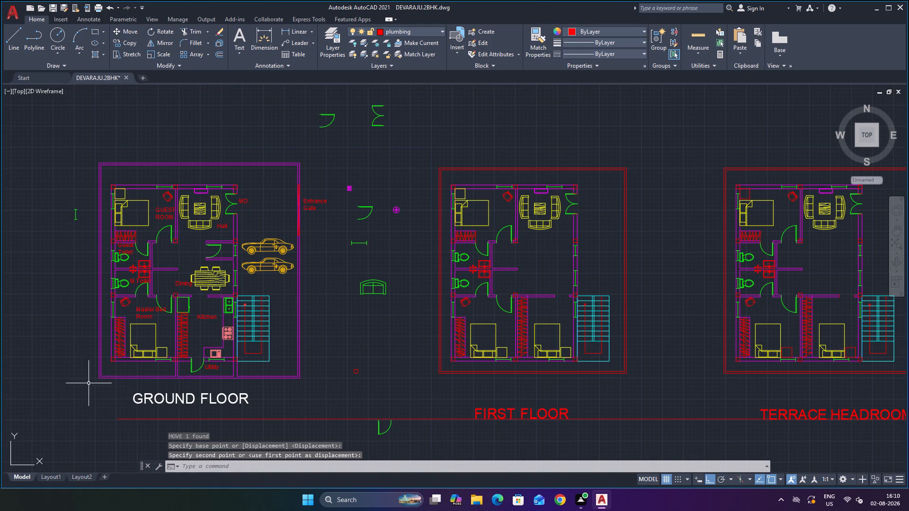
pyautogui.click(157, 402)
pyautogui.press('m')
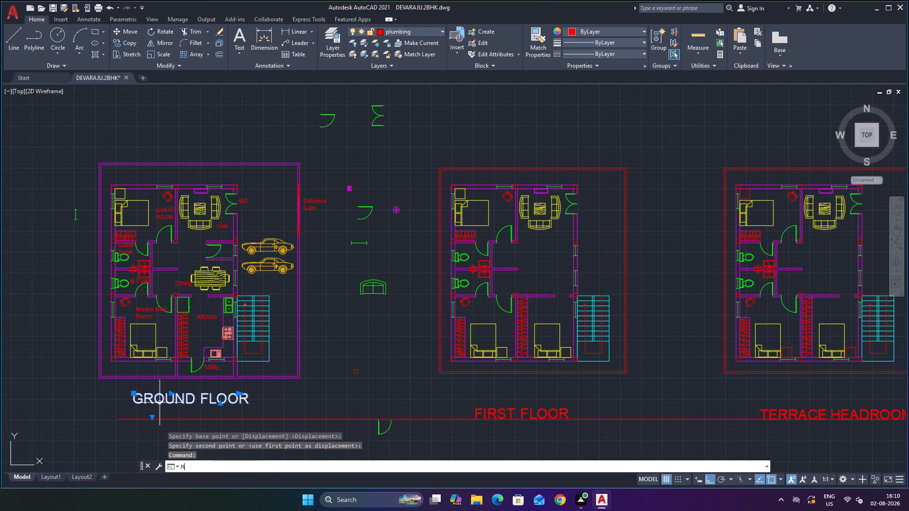
pyautogui.press('Return')
pyautogui.click(135, 405)
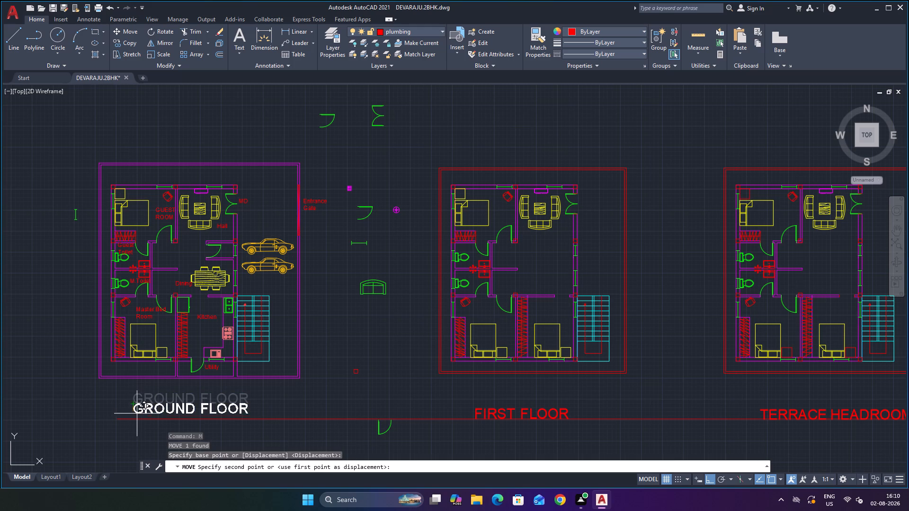
pyautogui.click(138, 418)
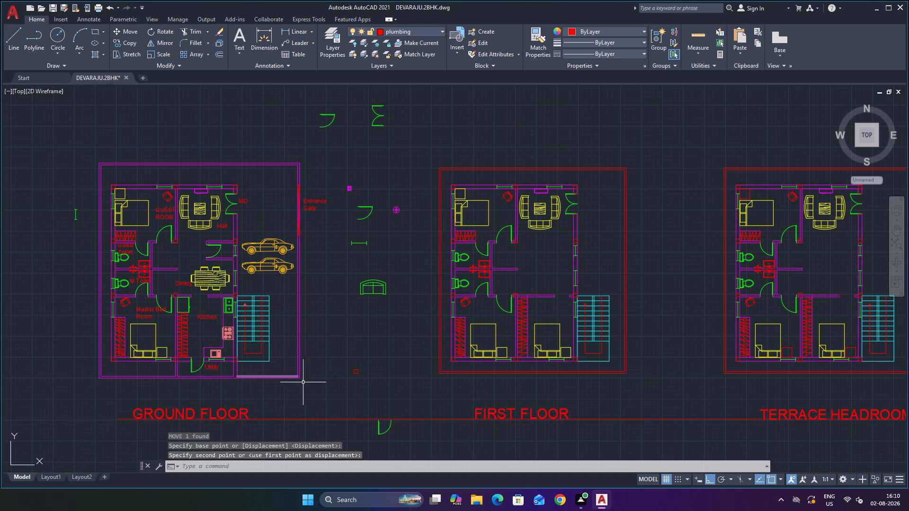
pyautogui.press('Escape')
# Delete the horizontal alignment line running beneath the three floor titles.
pyautogui.scroll(-3, 363, 399)
pyautogui.scroll(3, 563, 371)
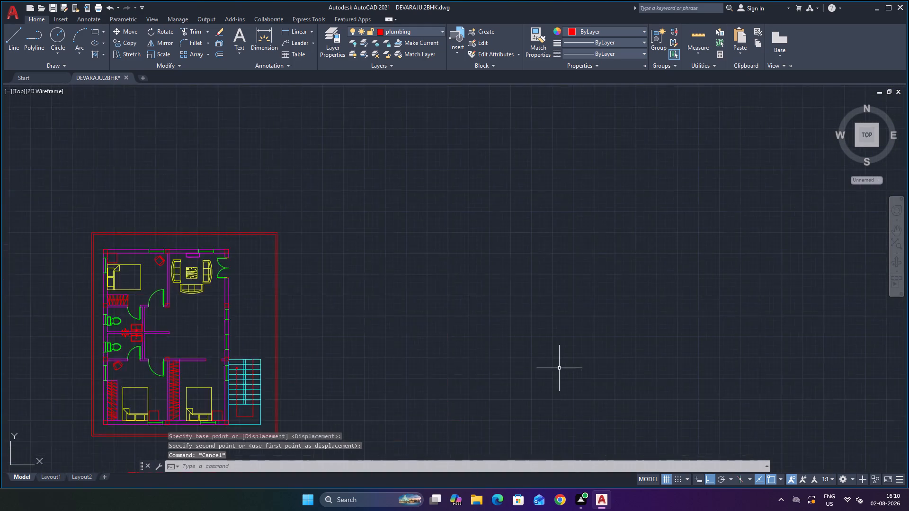
pyautogui.scroll(-1, 559, 368)
pyautogui.scroll(-3, 448, 346)
pyautogui.scroll(2, 387, 380)
pyautogui.scroll(1, 409, 313)
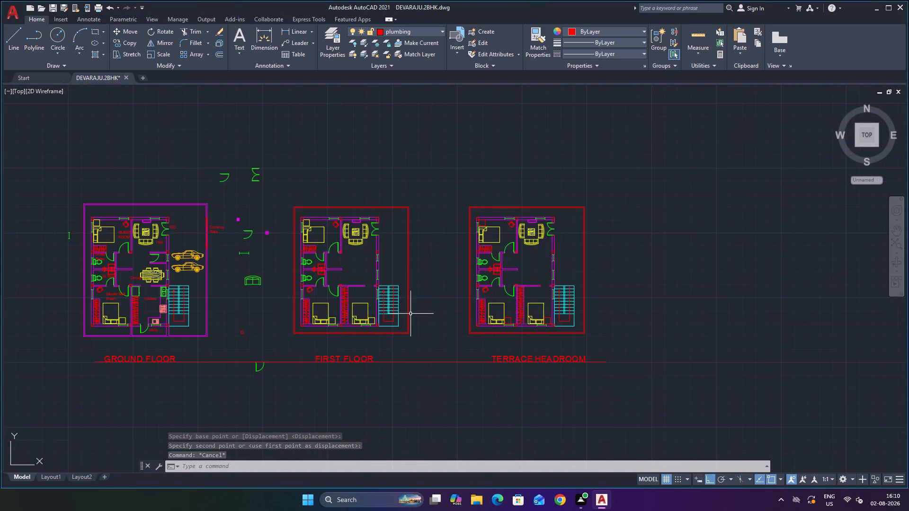
pyautogui.scroll(1, 436, 339)
pyautogui.press('Escape')
pyautogui.press('Escape')
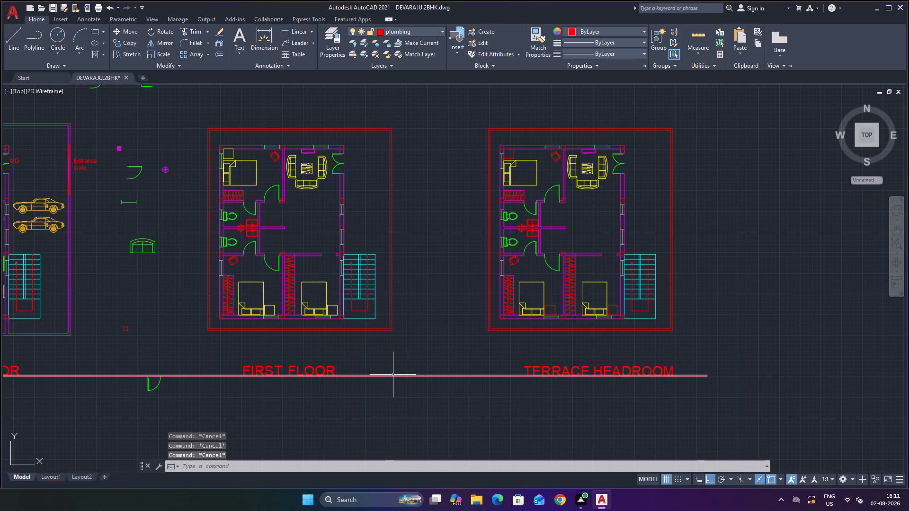
pyautogui.scroll(-1, 400, 365)
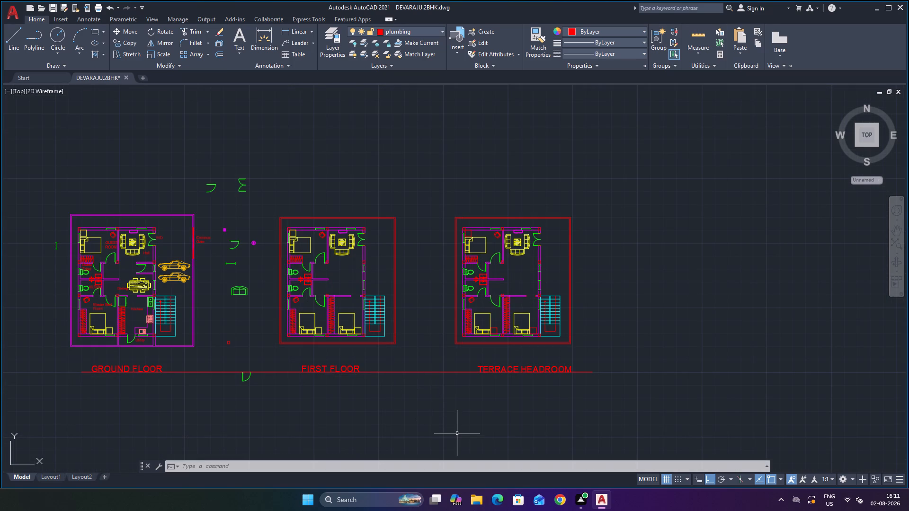
pyautogui.press('Escape')
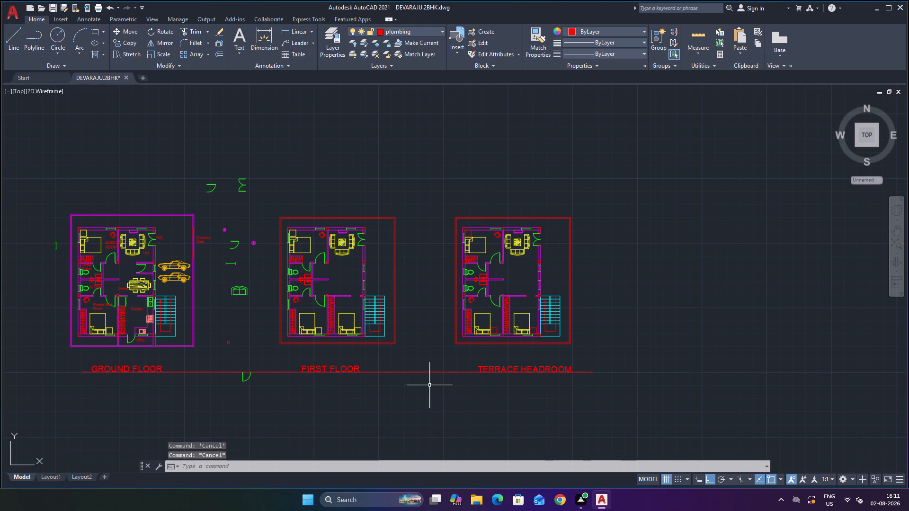
pyautogui.click(430, 371)
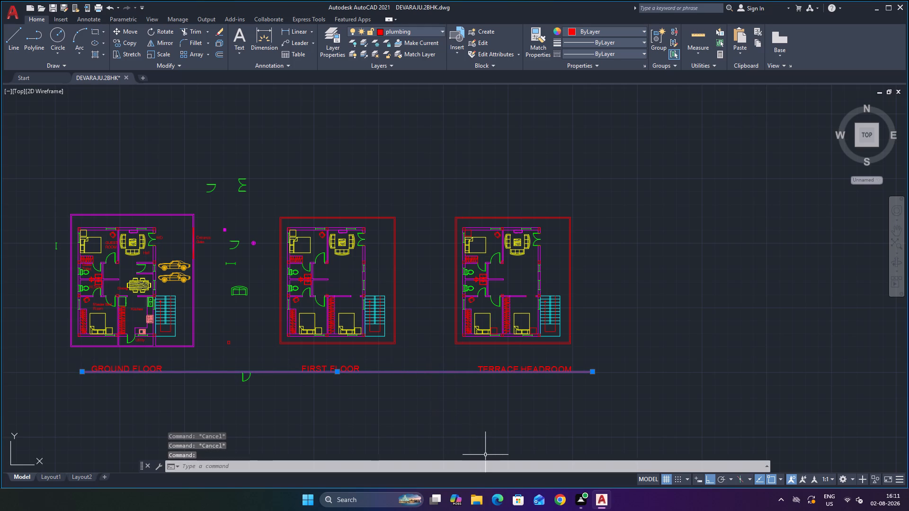
pyautogui.press('Delete')
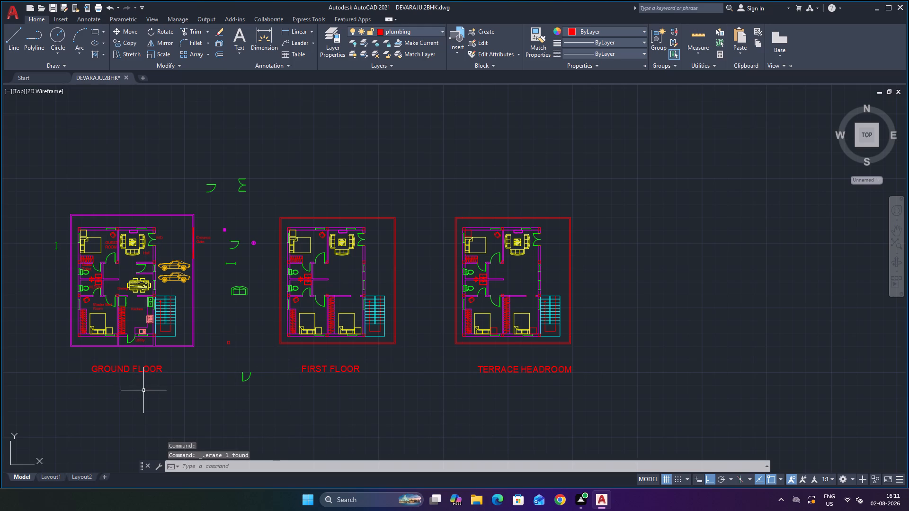
# Select the three floor titles, recolour them with the doors layer's green, accepting green as that layer's colour, and deselect them.
pyautogui.moveTo(71, 364); pyautogui.dragTo(85, 370)
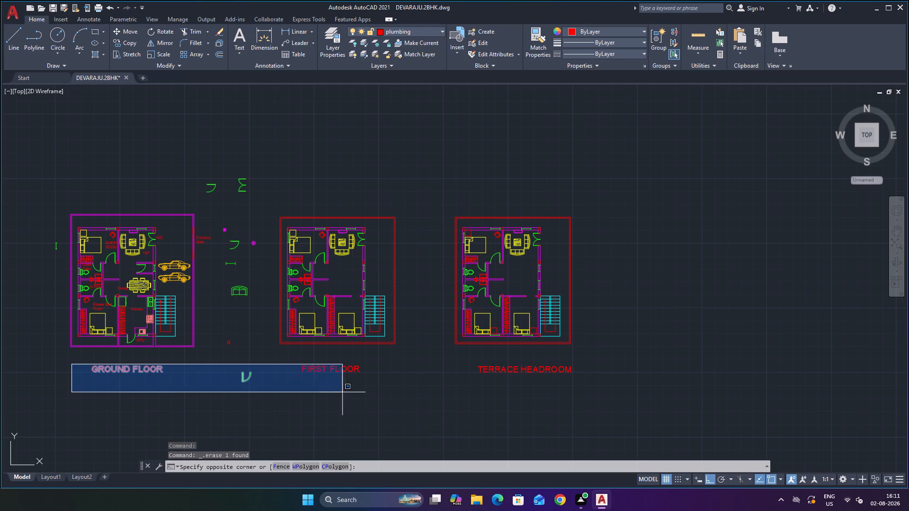
pyautogui.click(644, 385)
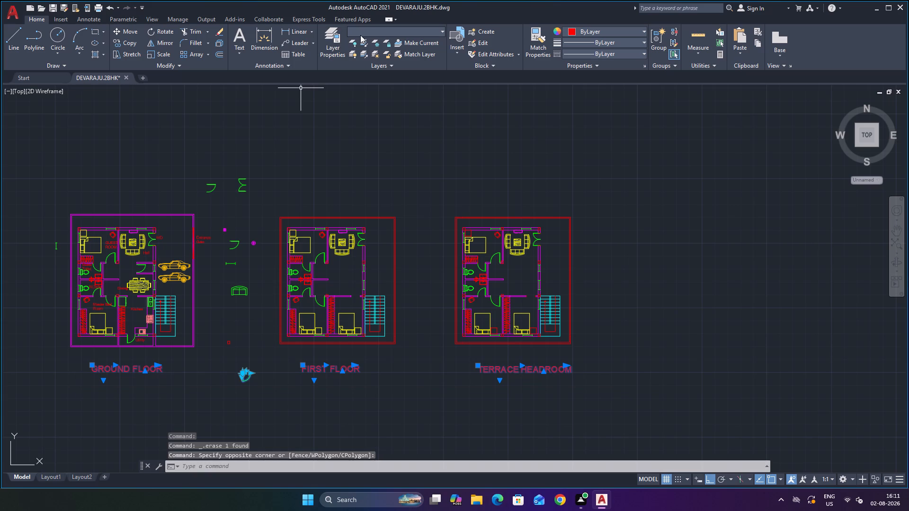
pyautogui.click(365, 34)
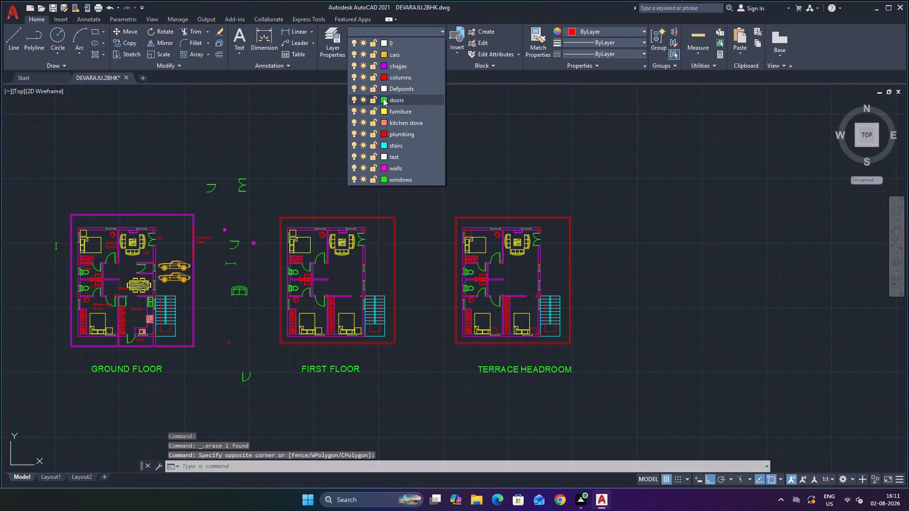
pyautogui.click(383, 98)
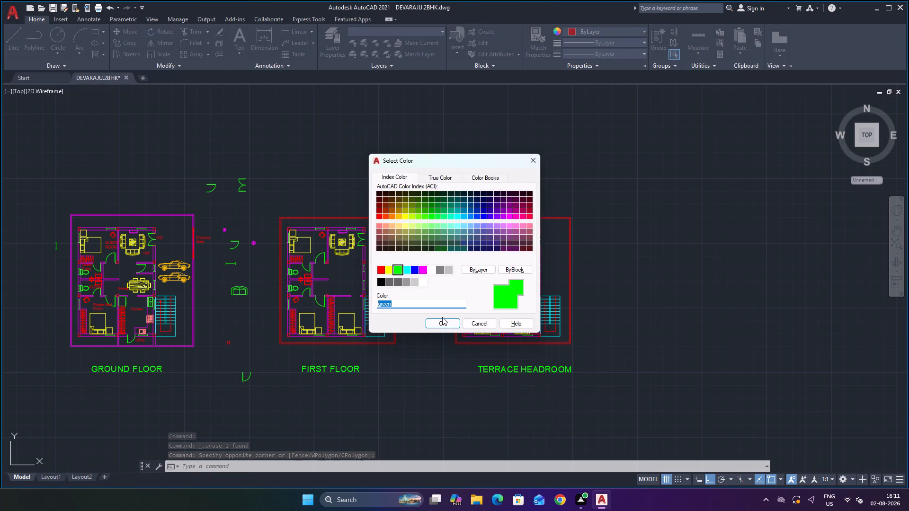
pyautogui.click(442, 321)
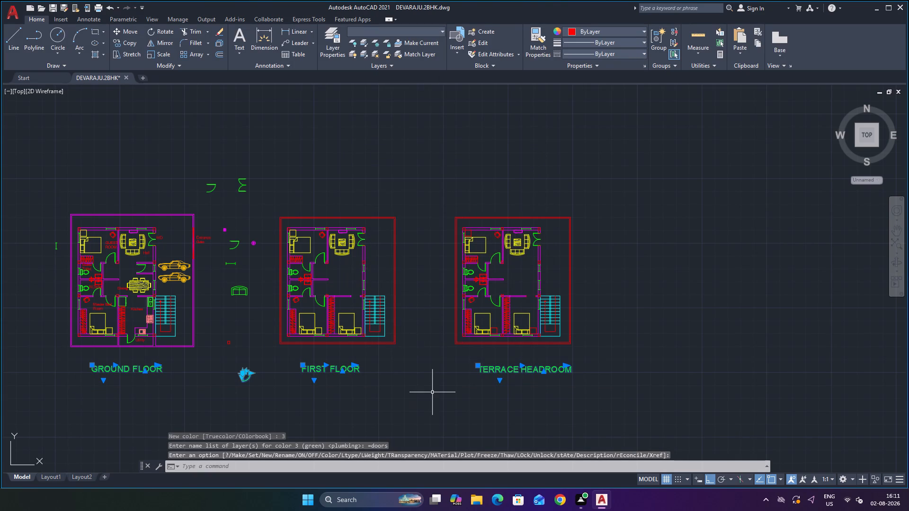
pyautogui.press('Escape')
# Save the 2BHK drawing under its existing name.
pyautogui.hotkey('ctrl', 's')
pyautogui.hotkey('ctrl', 's')
pyautogui.hotkey('ctrl', 's')
pyautogui.hotkey('ctrl', 's')
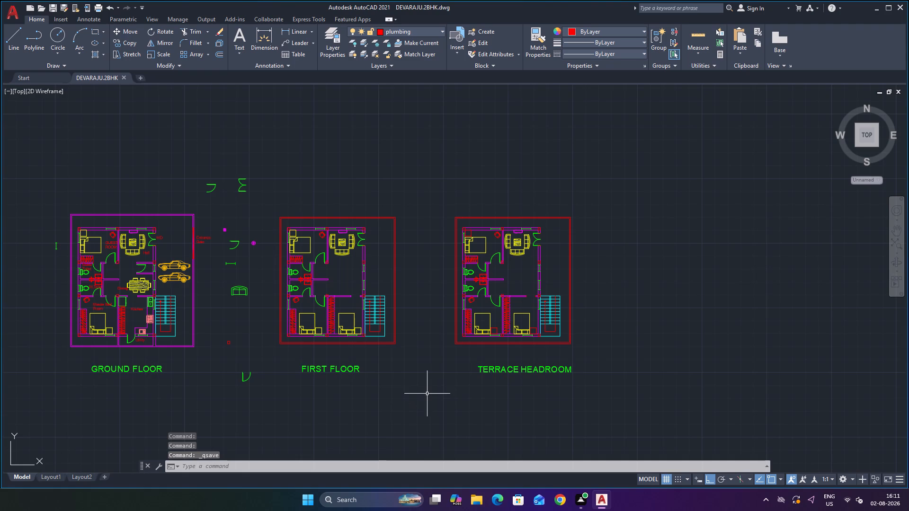
pyautogui.hotkey('ctrl', 's')
pyautogui.hotkey('ctrl', 's')
pyautogui.scroll(1, 620, 285)
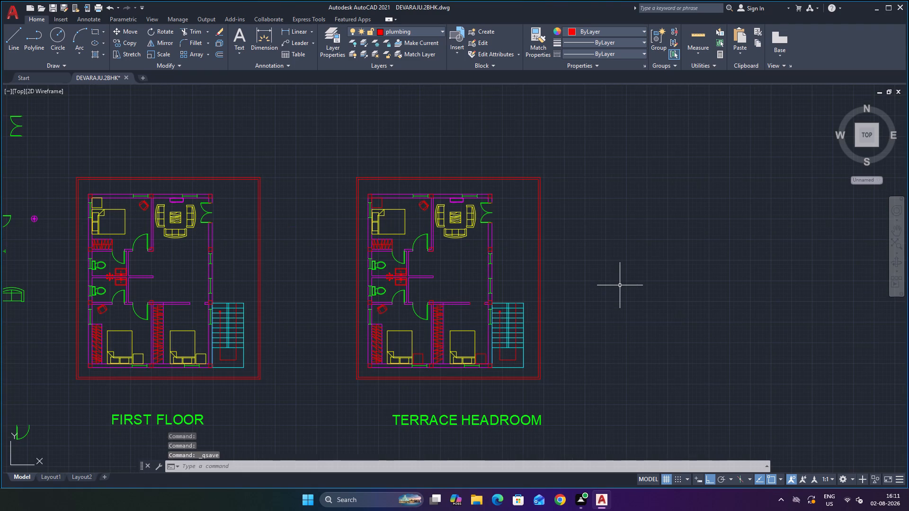
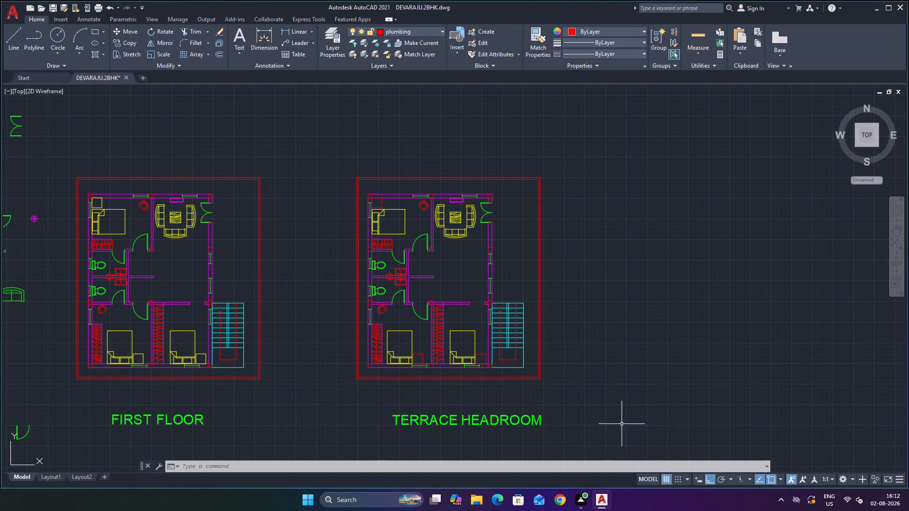
# Look over the ground floor, first floor and terrace headroom plans together with their titles.
pyautogui.scroll(-2, 612, 414)
pyautogui.scroll(2, 478, 396)
pyautogui.scroll(-2, 441, 352)
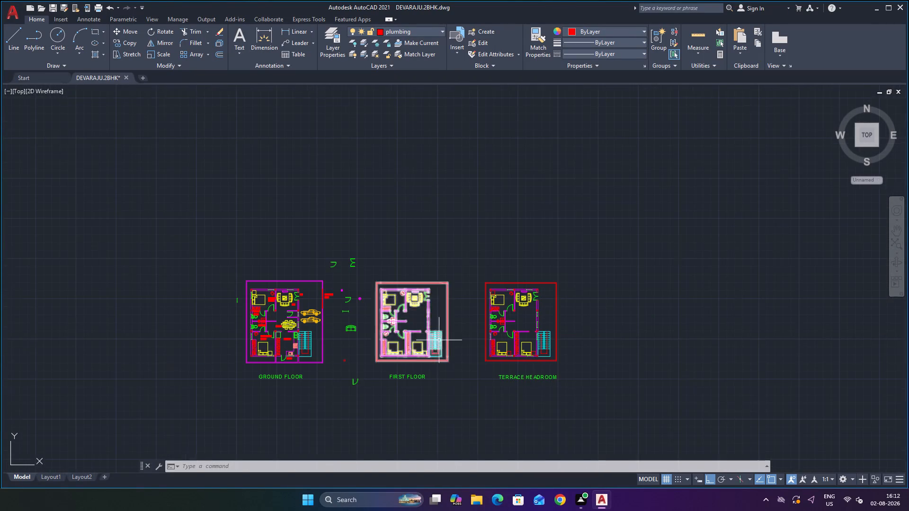
pyautogui.scroll(1, 565, 325)
pyautogui.scroll(-1, 584, 307)
pyautogui.scroll(2, 595, 317)
pyautogui.scroll(-1, 591, 331)
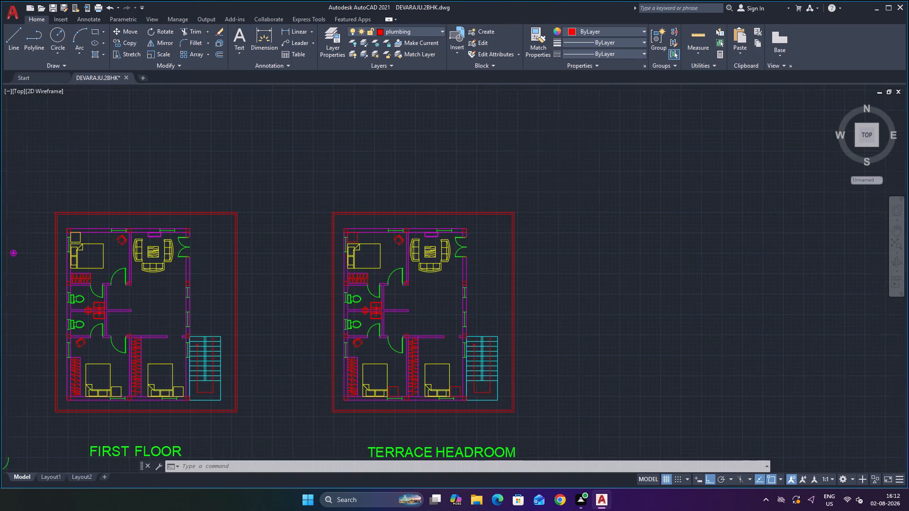
pyautogui.scroll(-1, 591, 331)
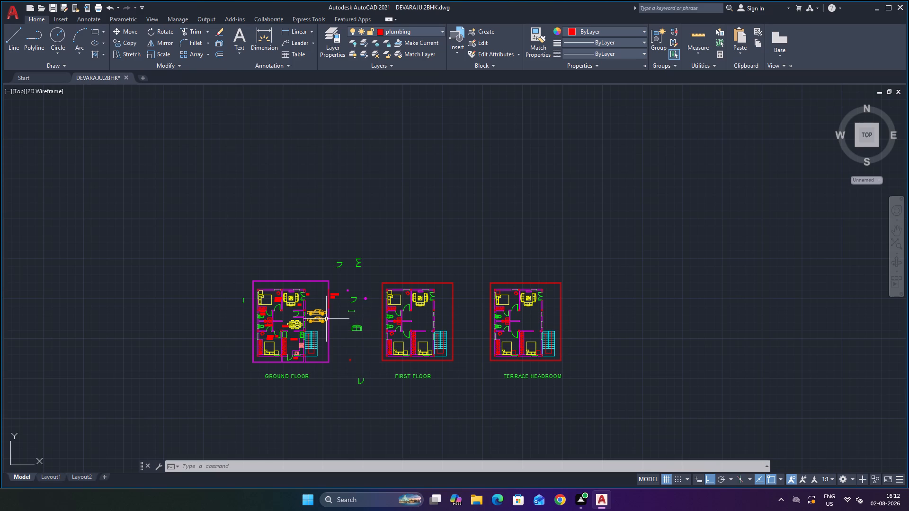
pyautogui.scroll(3, 463, 372)
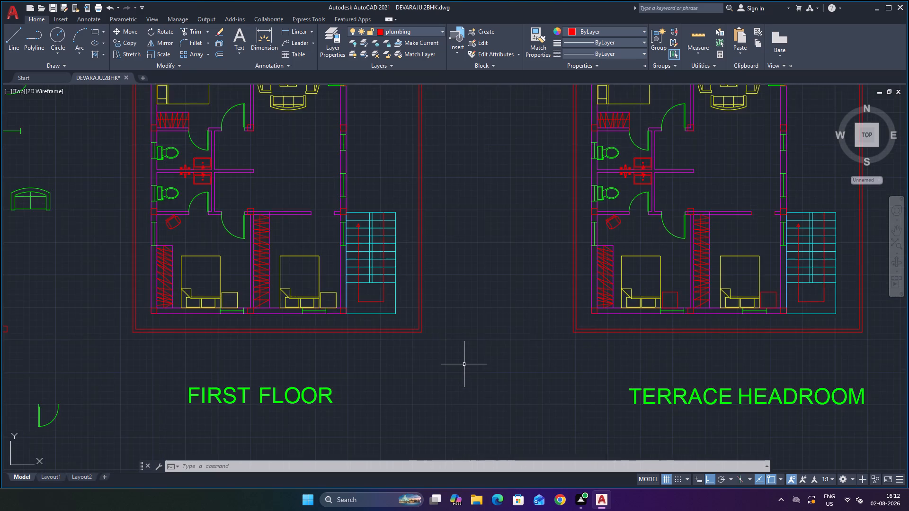
pyautogui.scroll(-2, 463, 361)
pyautogui.scroll(2, 269, 333)
pyautogui.scroll(-2, 276, 317)
pyautogui.scroll(1, 174, 277)
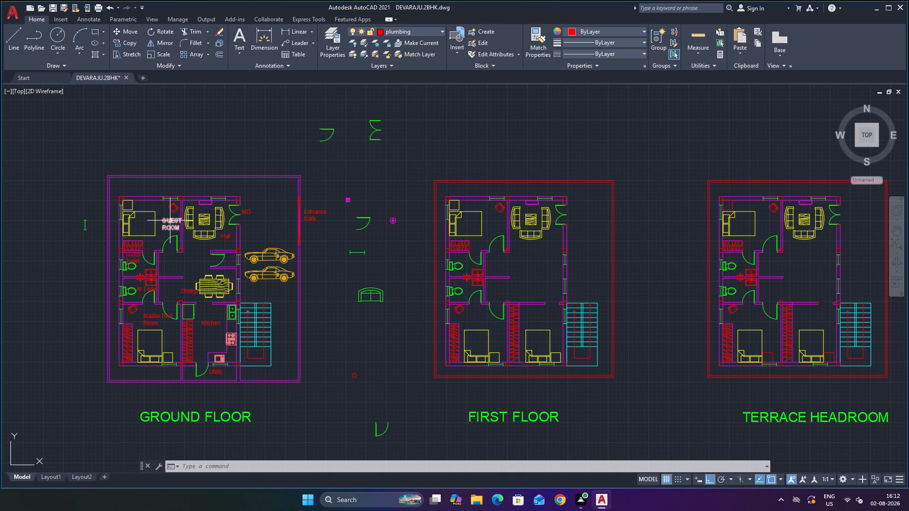
# Copy the GUEST ROOM label from the ground floor plan into the matching bedroom beside the bed on the first floor plan.
pyautogui.click(170, 220)
pyautogui.hotkey('ctrl', 'c')
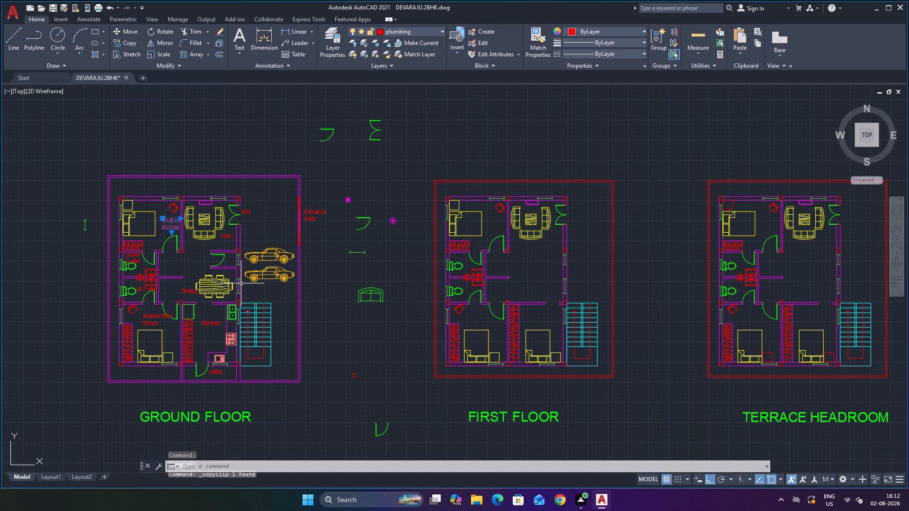
pyautogui.scroll(1, 490, 233)
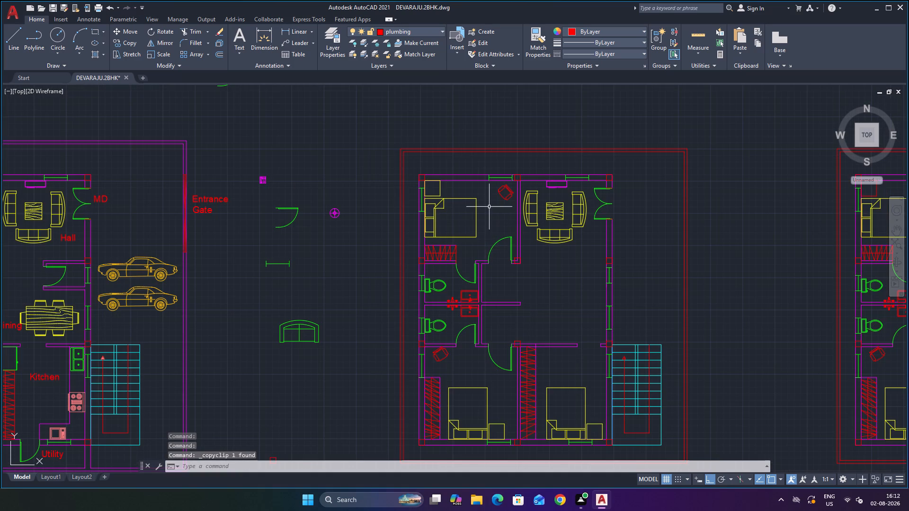
pyautogui.click(482, 211)
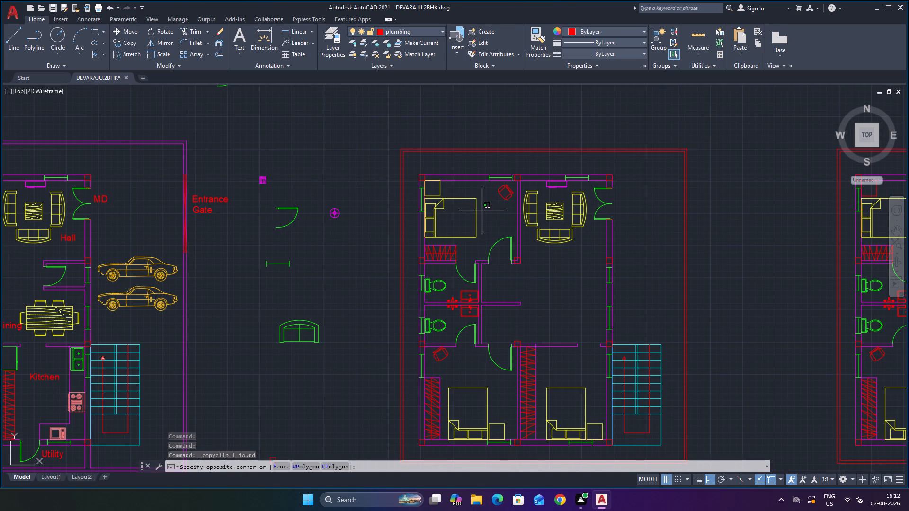
pyautogui.hotkey('ctrl', 'v')
pyautogui.click(482, 221)
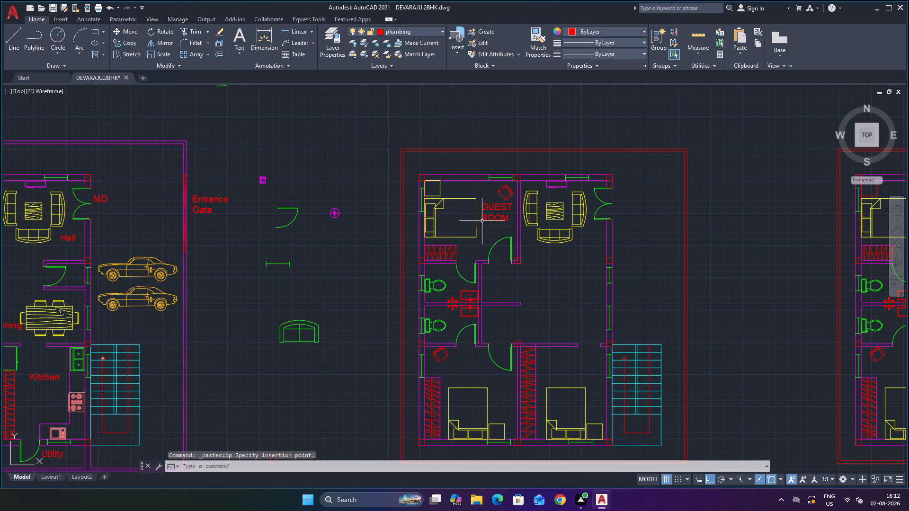
# Copy the Guest Toilet label from the ground floor plan into the upper toilet of the first floor plan.
pyautogui.scroll(-1, 508, 271)
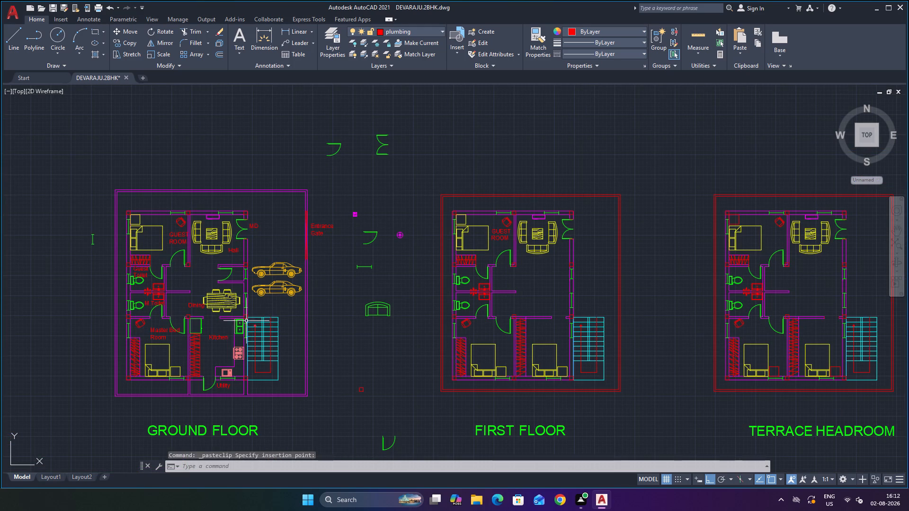
pyautogui.scroll(1, 168, 320)
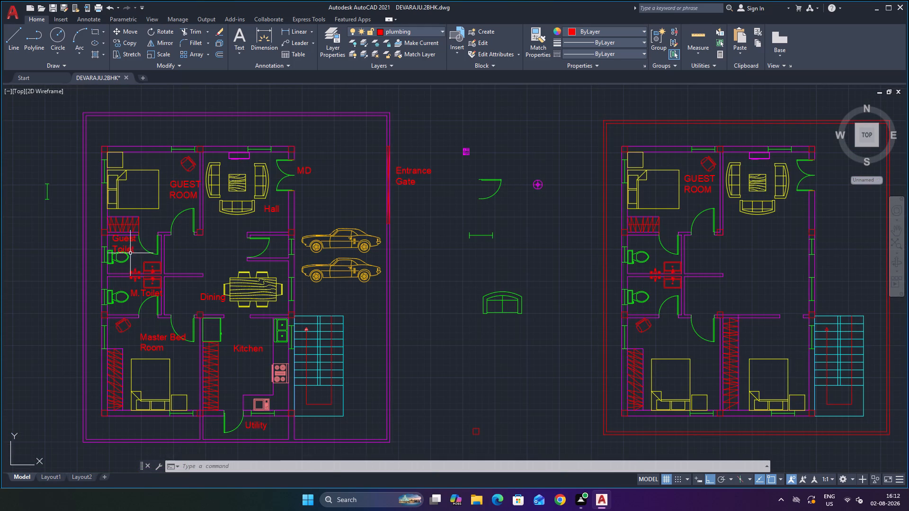
pyautogui.click(126, 240)
pyautogui.hotkey('ctrl', 'c')
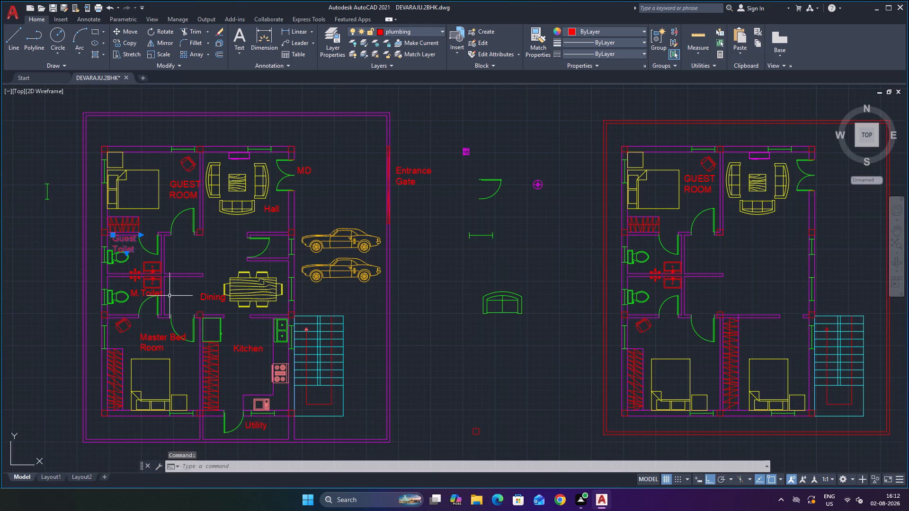
pyautogui.click(638, 242)
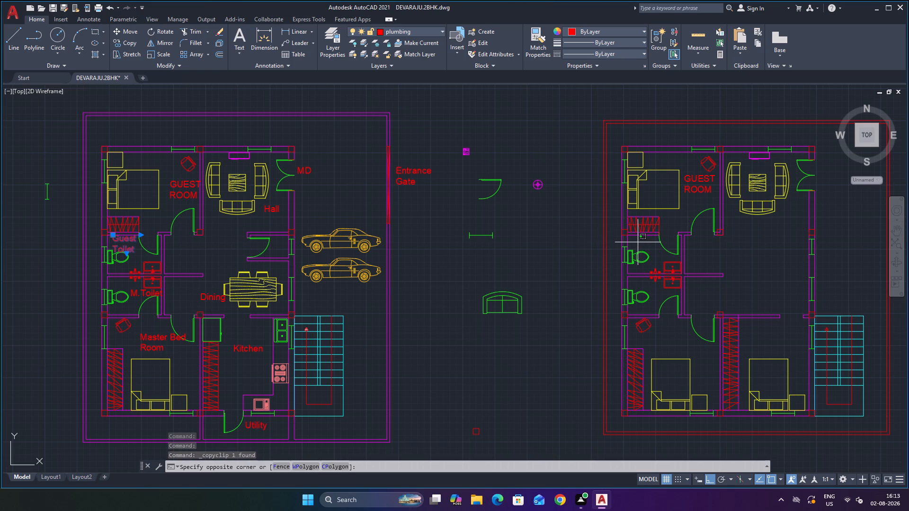
pyautogui.hotkey('ctrl', 'v')
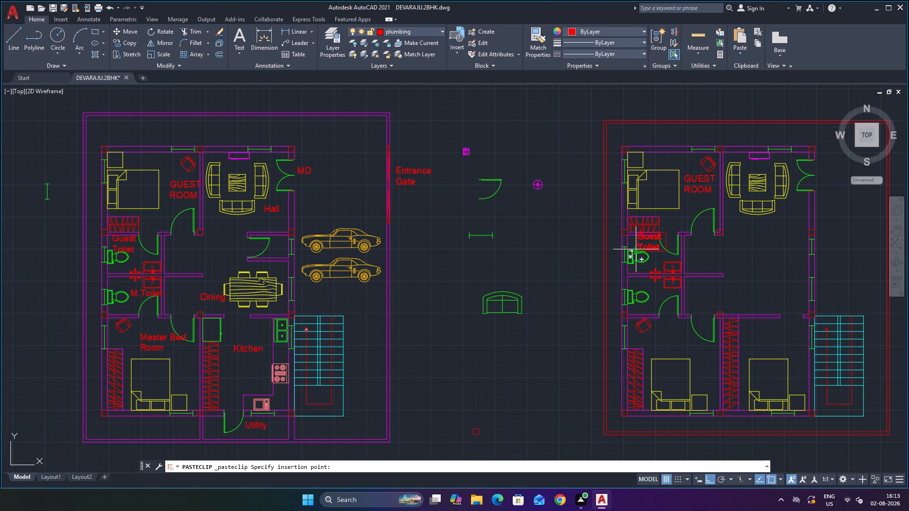
pyautogui.scroll(2, 634, 252)
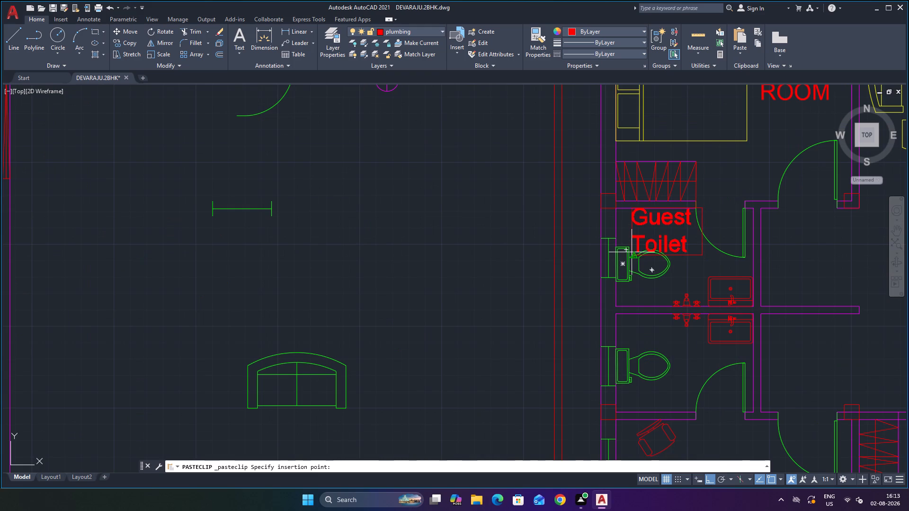
pyautogui.click(632, 252)
# Copy the M.Toilet label from the ground floor plan into the lower toilet of the first floor plan.
pyautogui.scroll(-2, 640, 312)
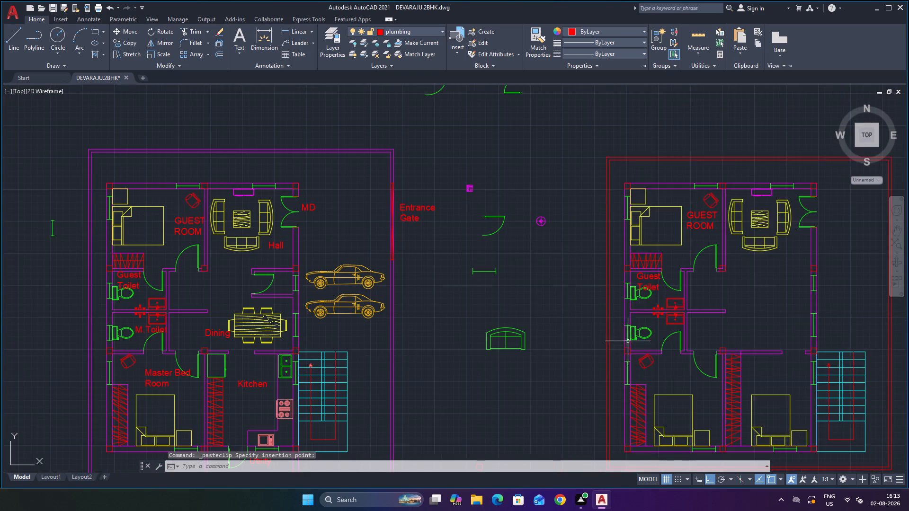
pyautogui.scroll(2, 203, 367)
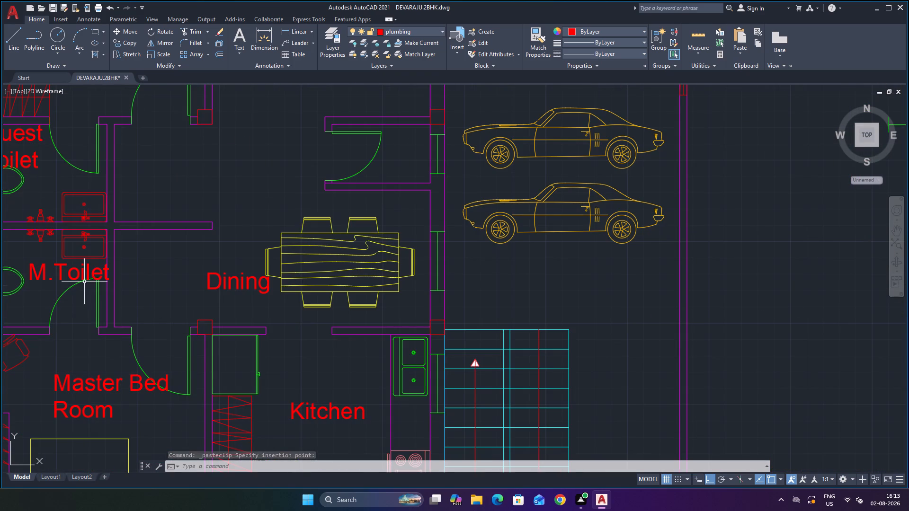
pyautogui.click(77, 273)
pyautogui.hotkey('ctrl', 'c')
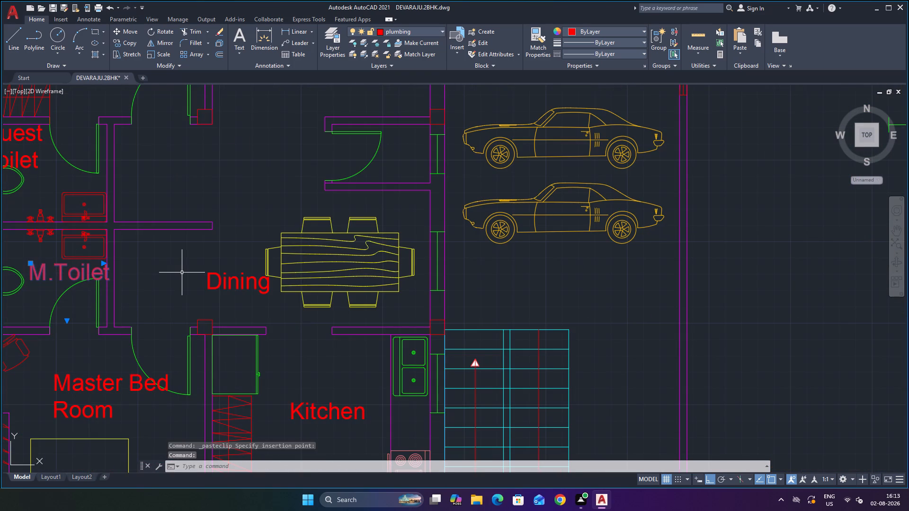
pyautogui.scroll(-2, 429, 299)
pyautogui.scroll(-2, 501, 317)
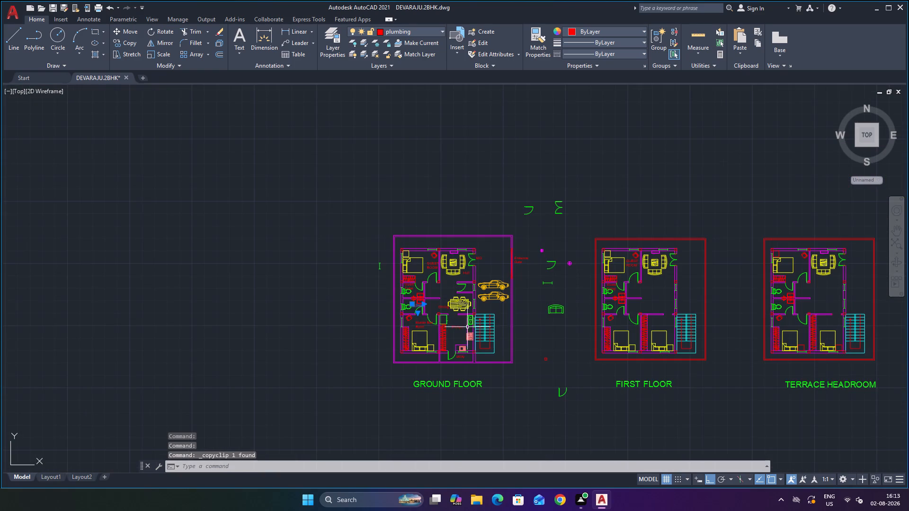
pyautogui.scroll(3, 759, 313)
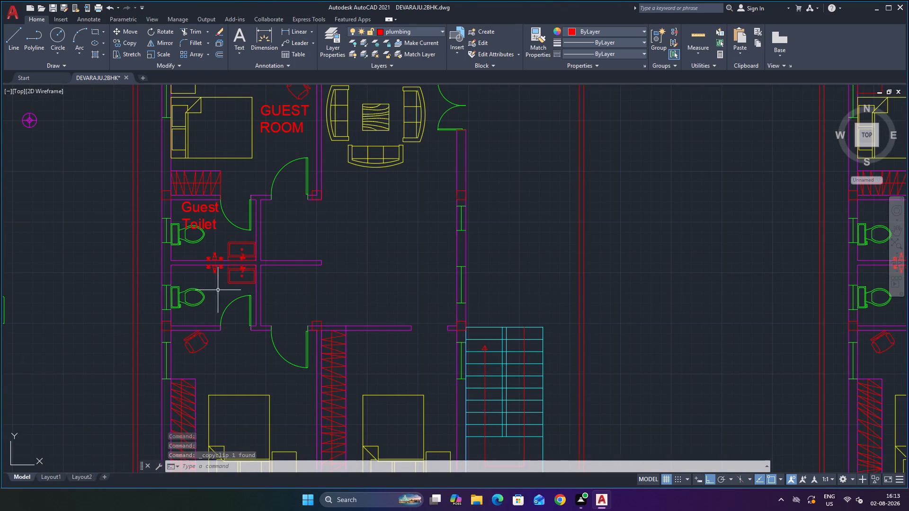
pyautogui.click(215, 292)
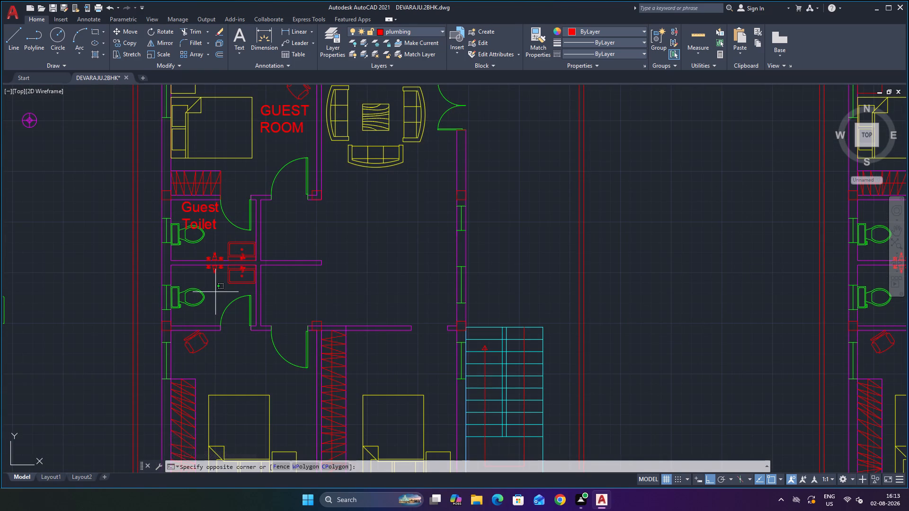
pyautogui.hotkey('ctrl', 'v')
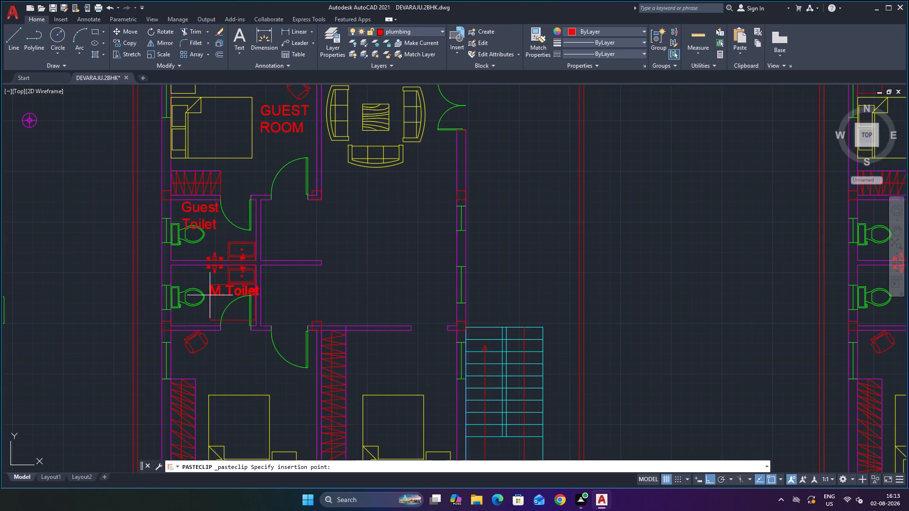
pyautogui.click(208, 295)
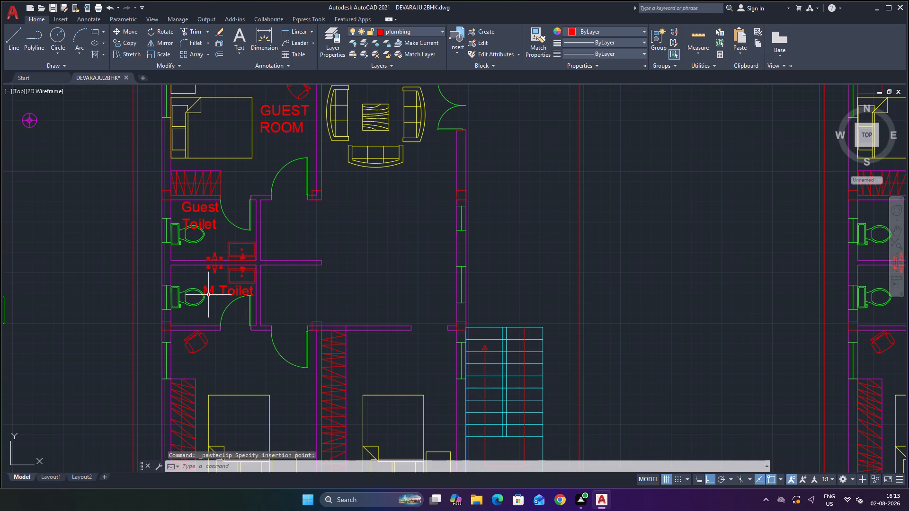
pyautogui.scroll(-2, 394, 274)
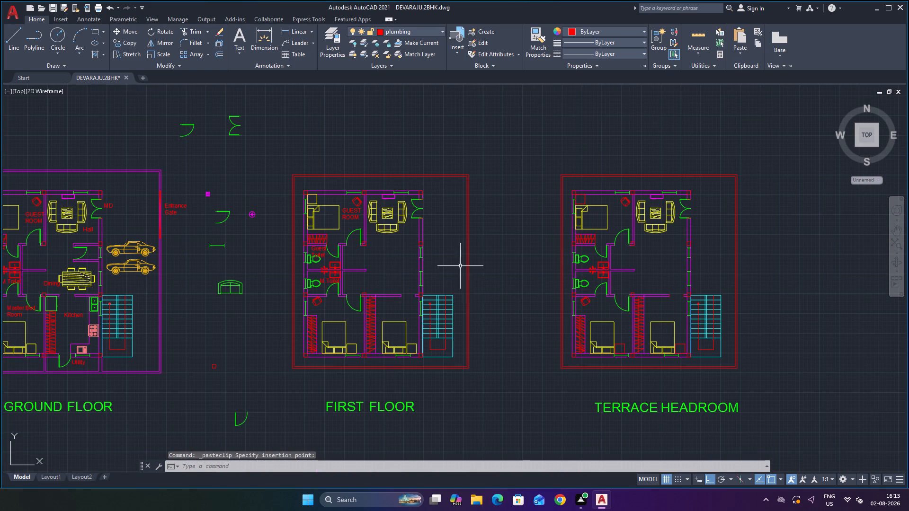
pyautogui.press('Escape')
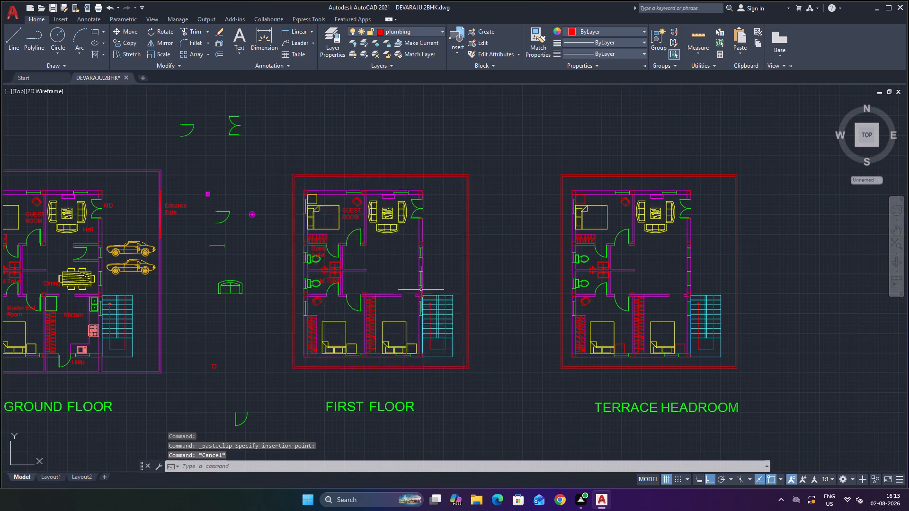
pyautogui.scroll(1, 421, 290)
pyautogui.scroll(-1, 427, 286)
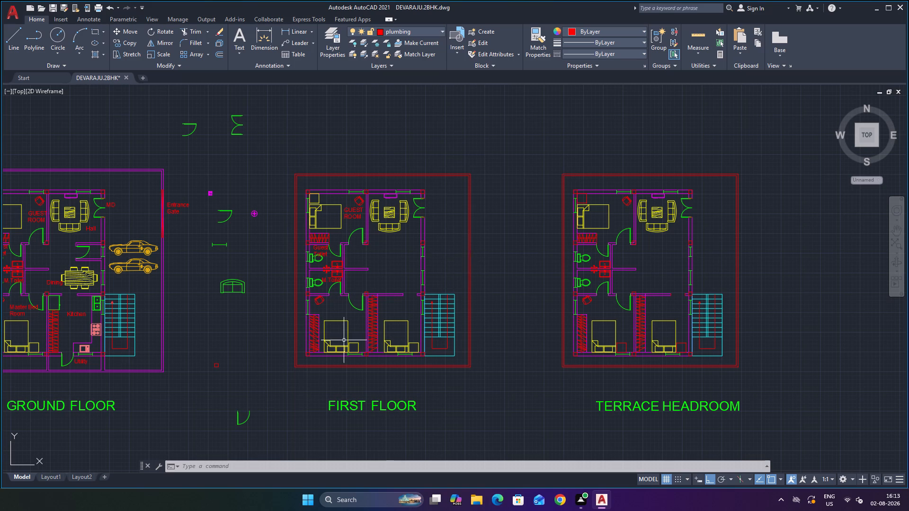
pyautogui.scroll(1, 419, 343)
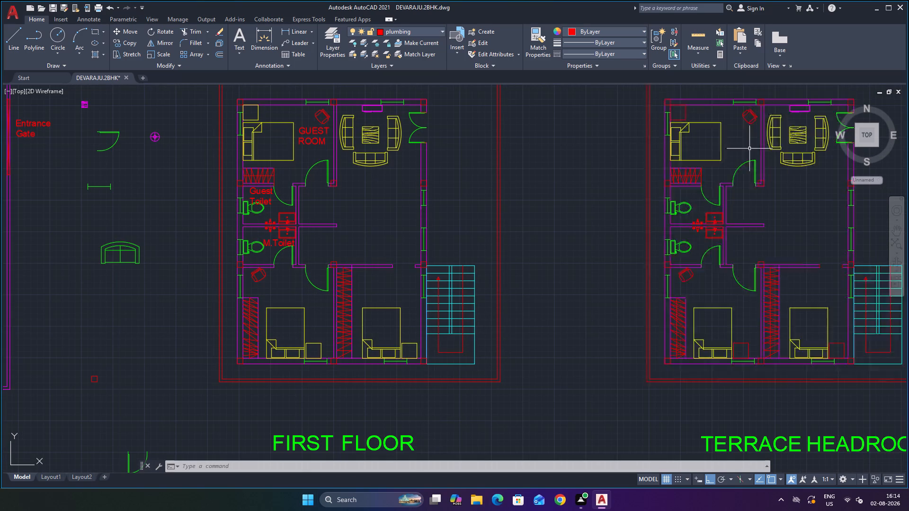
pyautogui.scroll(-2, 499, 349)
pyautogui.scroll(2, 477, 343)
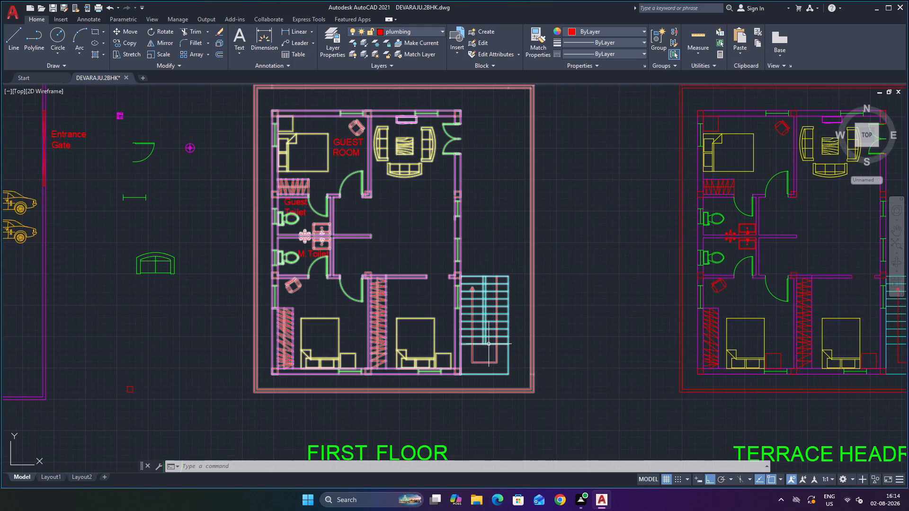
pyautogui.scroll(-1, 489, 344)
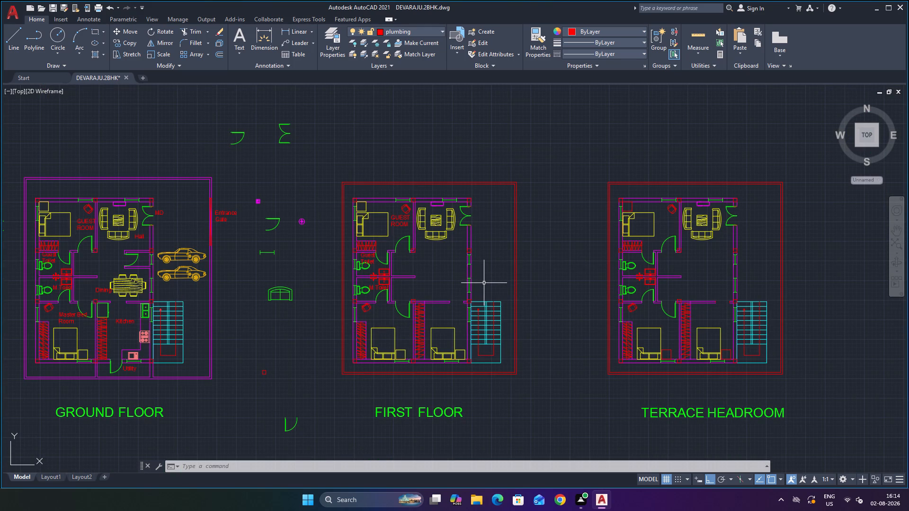
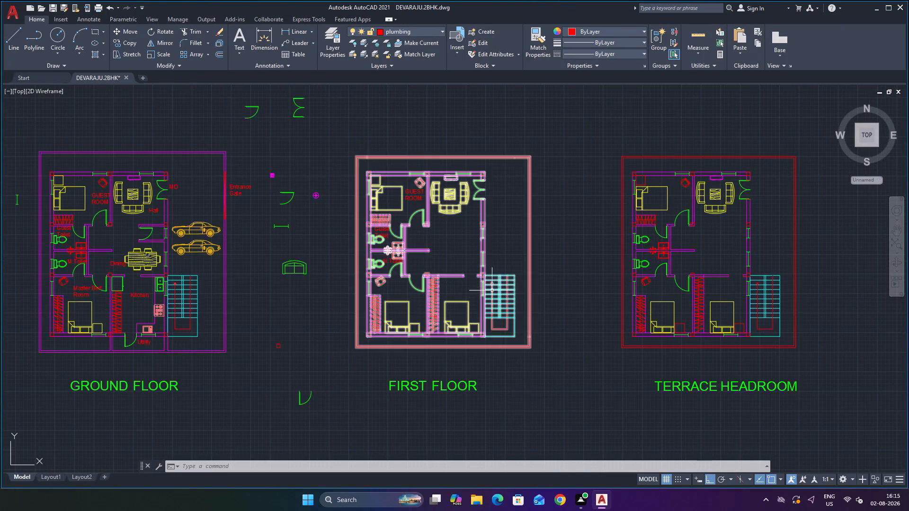
# Look over the first floor and terrace headroom plans and compare their room layouts with the ground floor plan.
pyautogui.scroll(2, 492, 291)
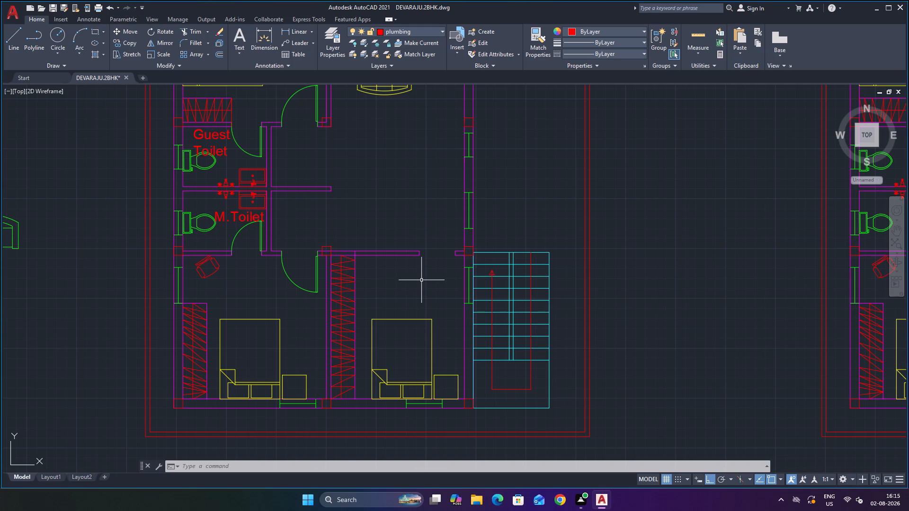
pyautogui.scroll(-3, 489, 294)
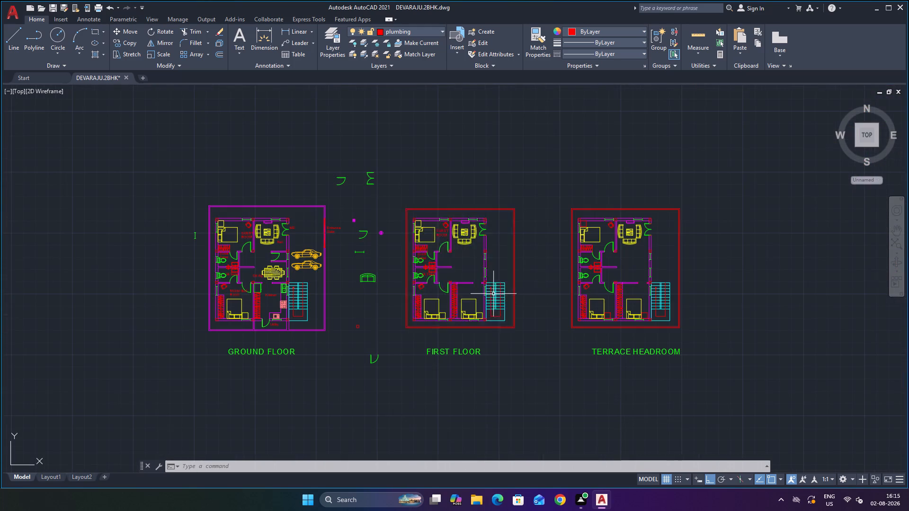
pyautogui.scroll(2, 698, 258)
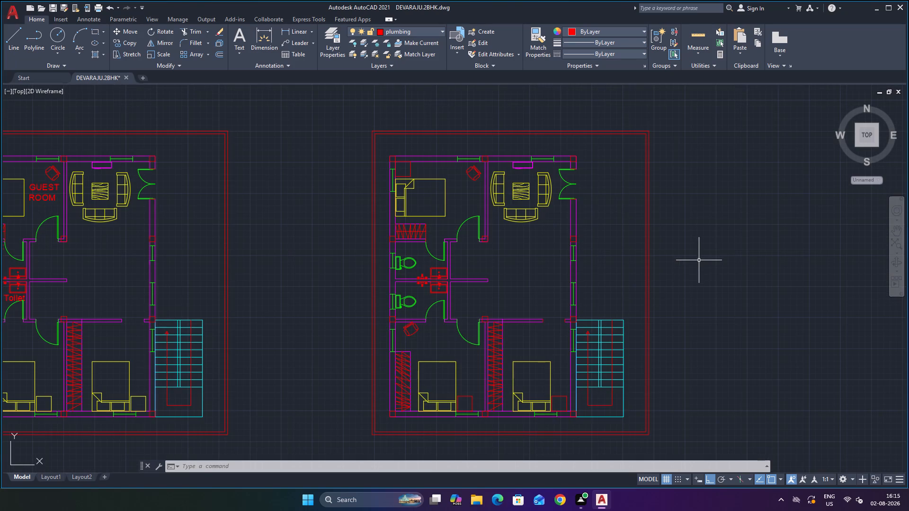
pyautogui.scroll(-1, 569, 289)
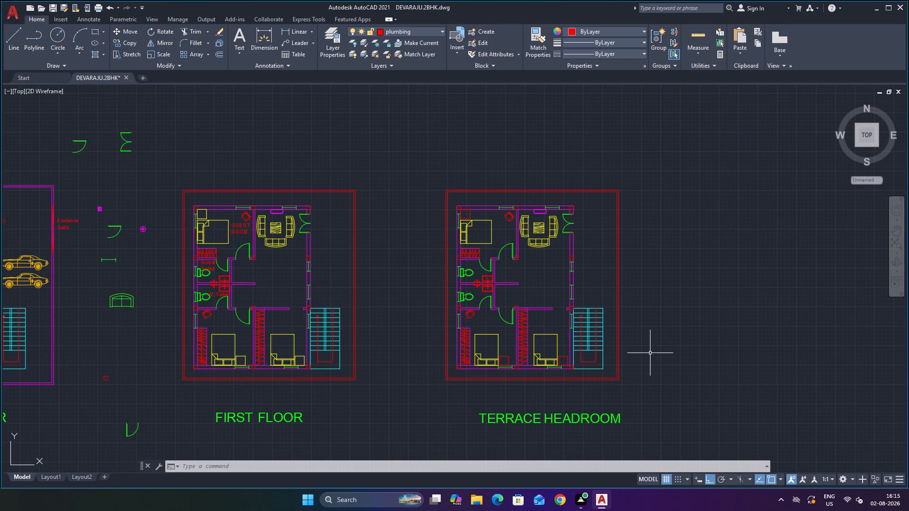
pyautogui.scroll(1, 660, 340)
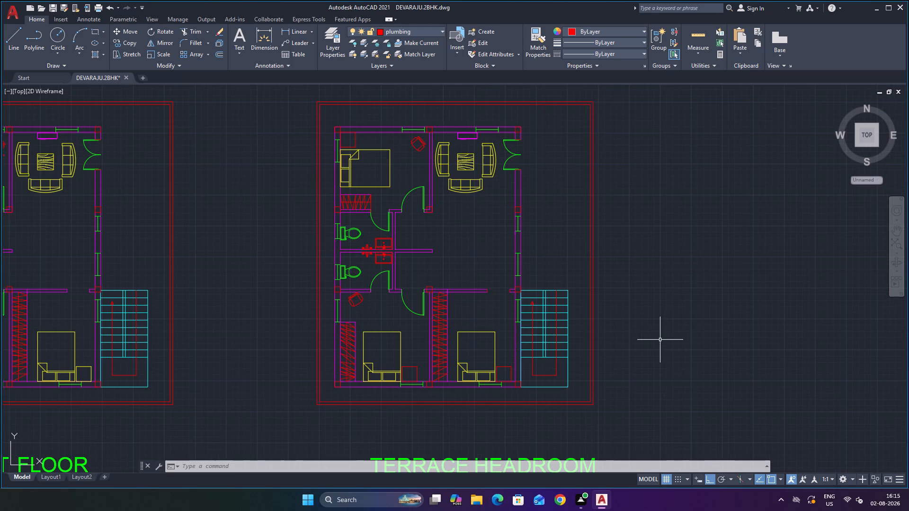
pyautogui.scroll(1, 660, 340)
pyautogui.scroll(-2, 662, 341)
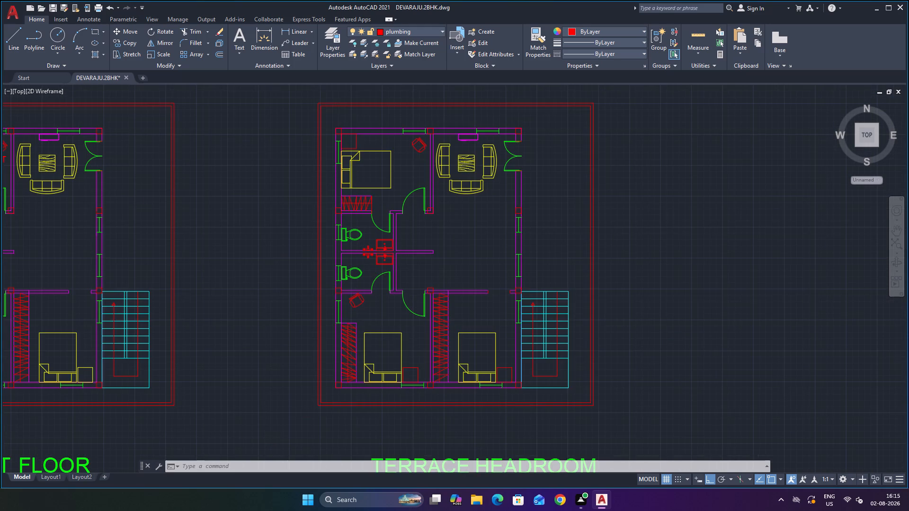
pyautogui.scroll(-1, 663, 342)
pyautogui.scroll(1, 396, 277)
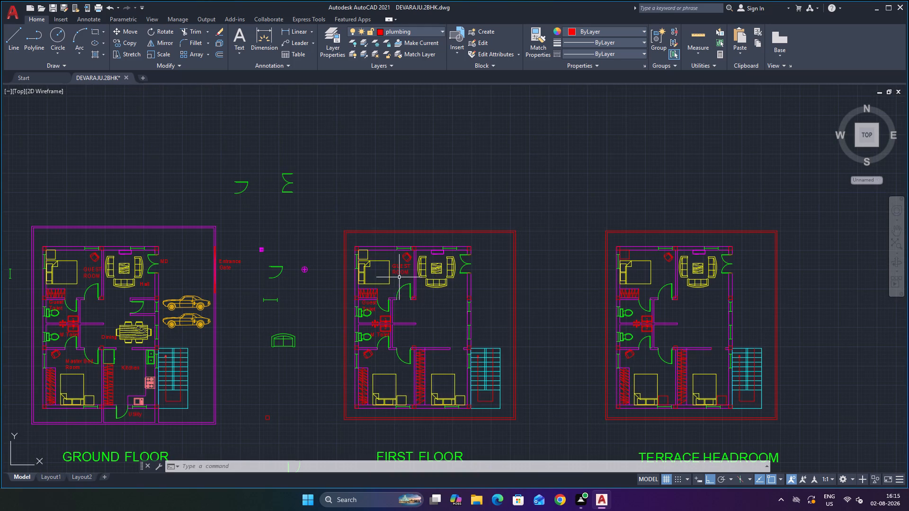
pyautogui.scroll(1, 450, 265)
pyautogui.scroll(-1, 451, 265)
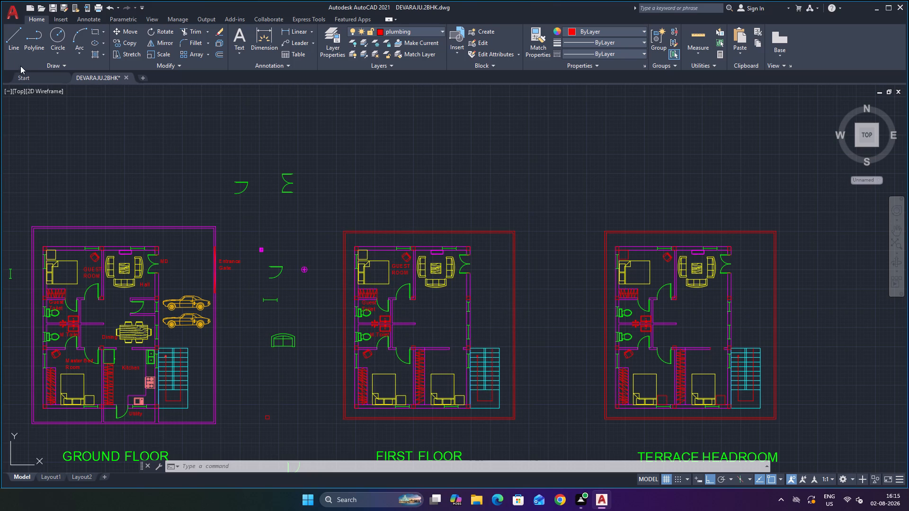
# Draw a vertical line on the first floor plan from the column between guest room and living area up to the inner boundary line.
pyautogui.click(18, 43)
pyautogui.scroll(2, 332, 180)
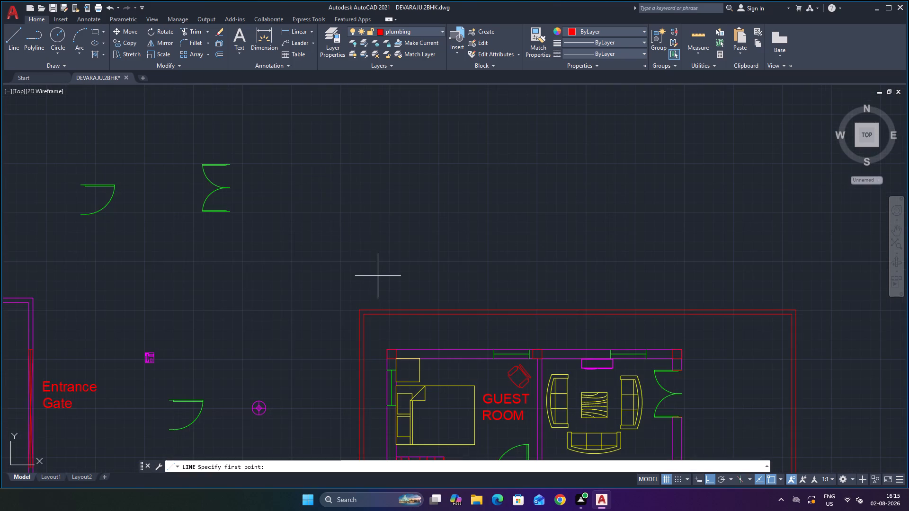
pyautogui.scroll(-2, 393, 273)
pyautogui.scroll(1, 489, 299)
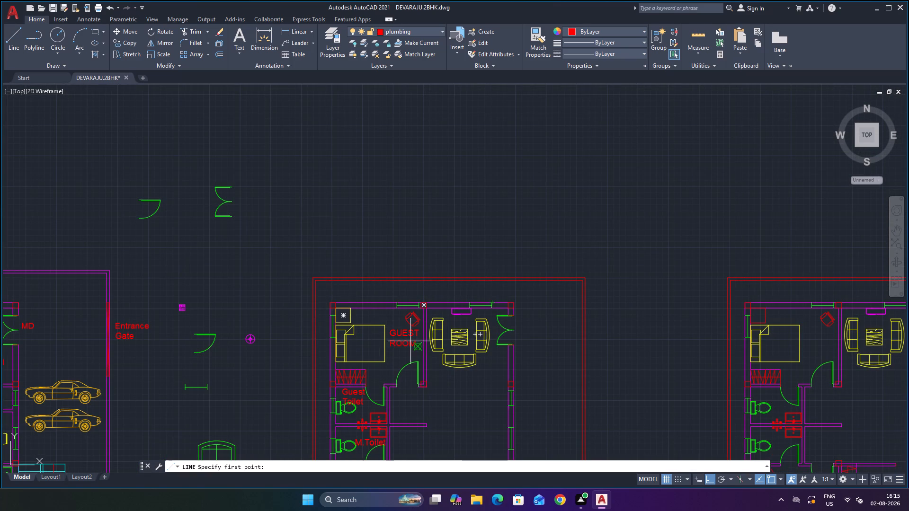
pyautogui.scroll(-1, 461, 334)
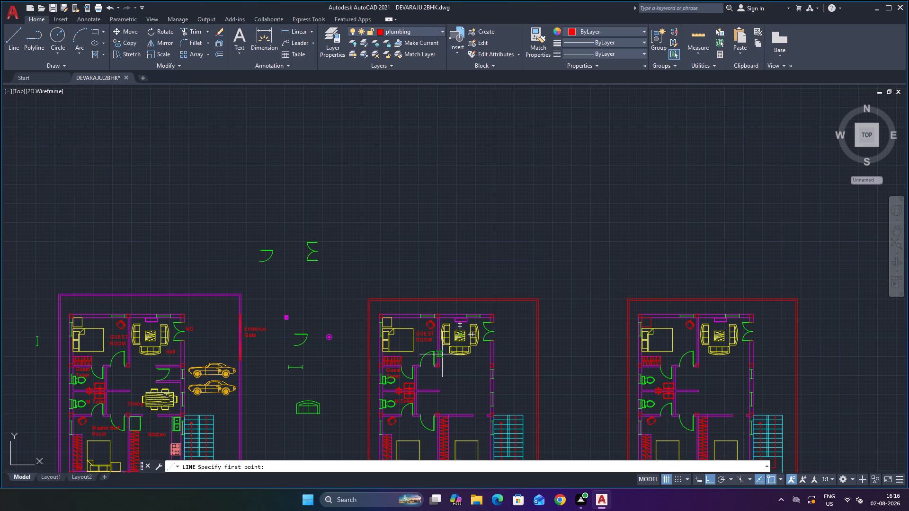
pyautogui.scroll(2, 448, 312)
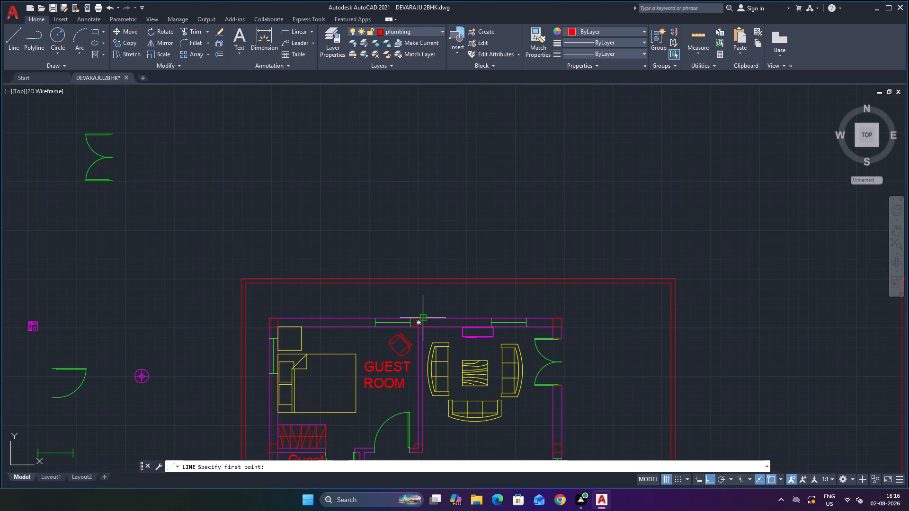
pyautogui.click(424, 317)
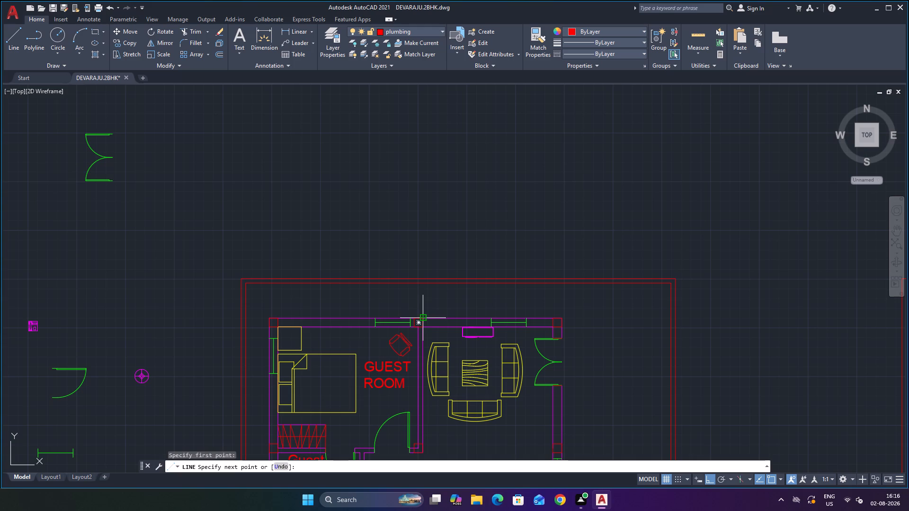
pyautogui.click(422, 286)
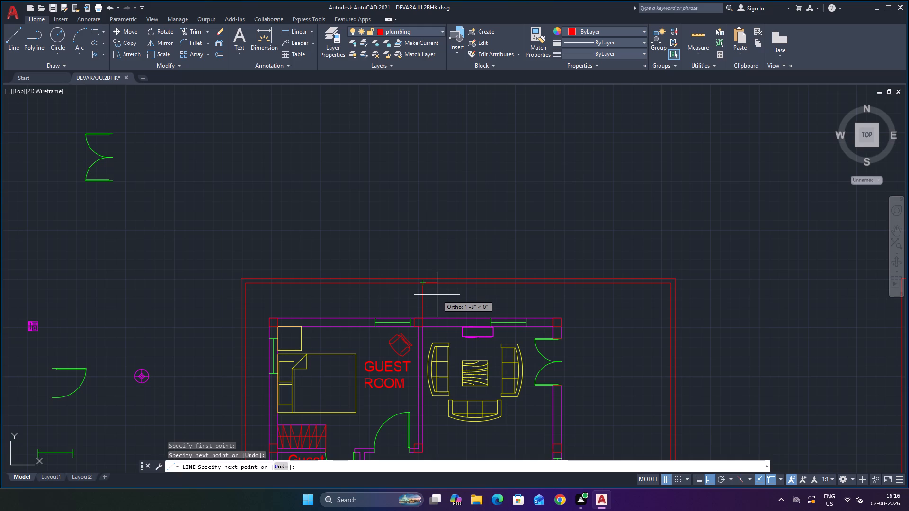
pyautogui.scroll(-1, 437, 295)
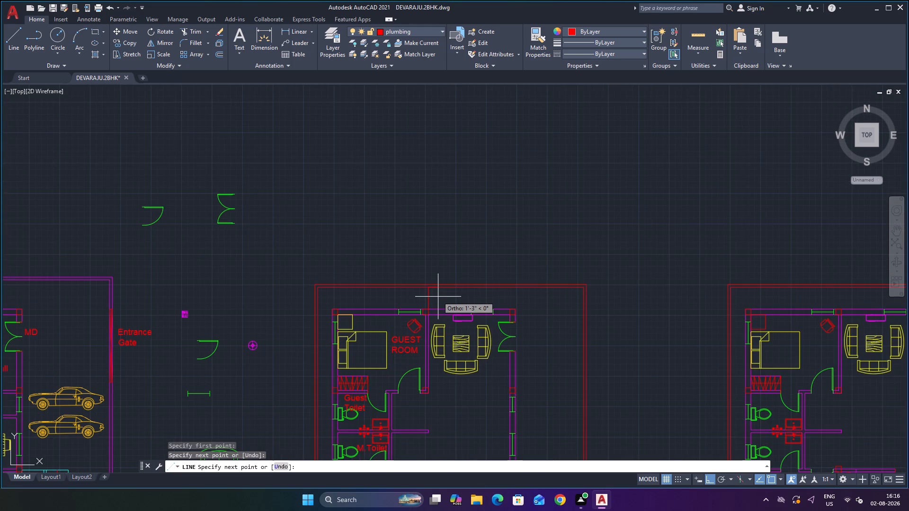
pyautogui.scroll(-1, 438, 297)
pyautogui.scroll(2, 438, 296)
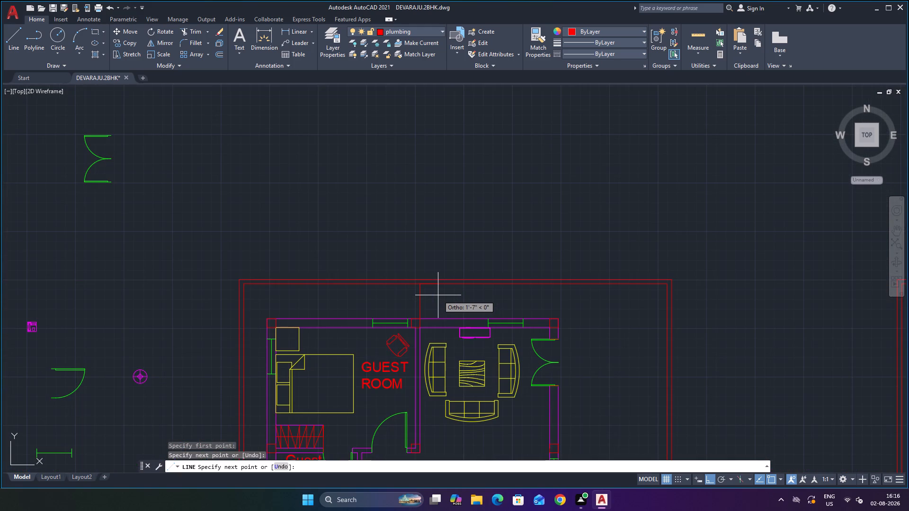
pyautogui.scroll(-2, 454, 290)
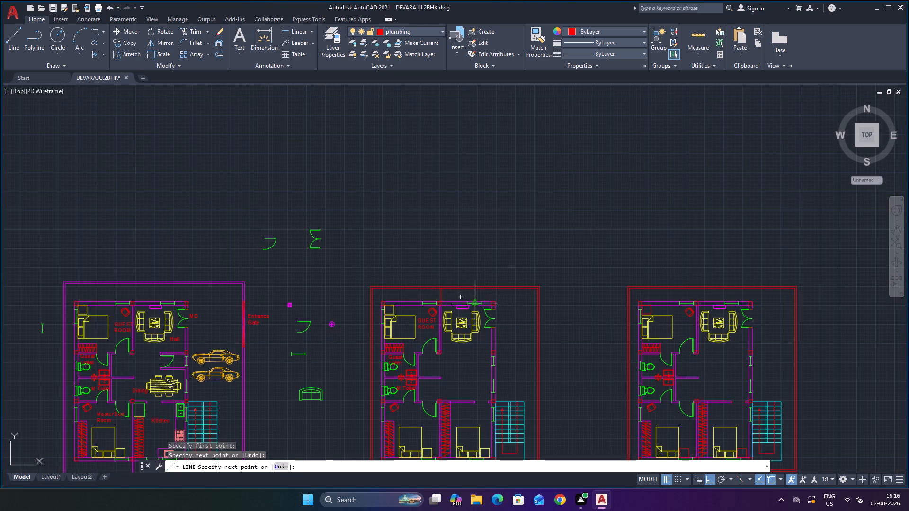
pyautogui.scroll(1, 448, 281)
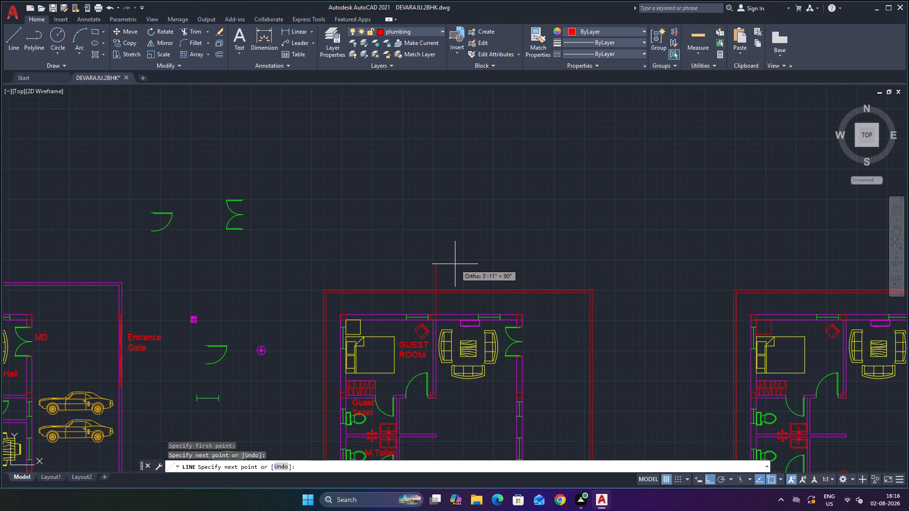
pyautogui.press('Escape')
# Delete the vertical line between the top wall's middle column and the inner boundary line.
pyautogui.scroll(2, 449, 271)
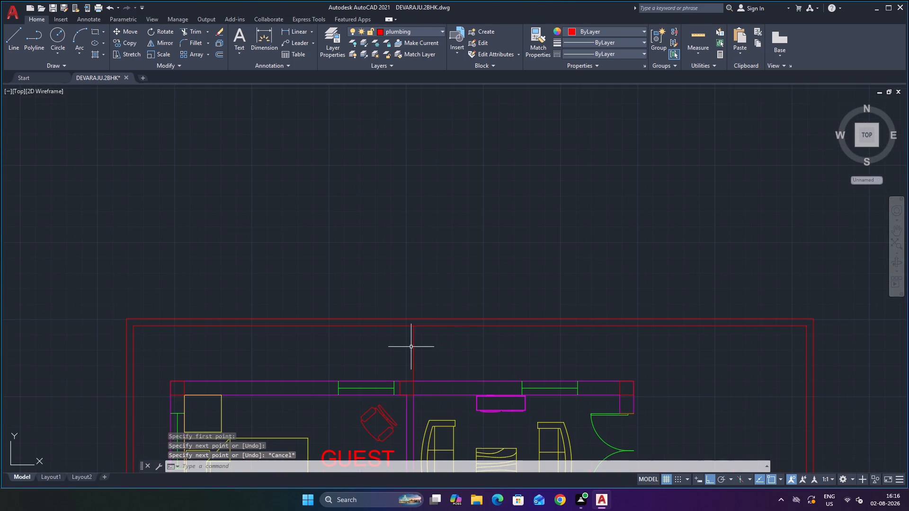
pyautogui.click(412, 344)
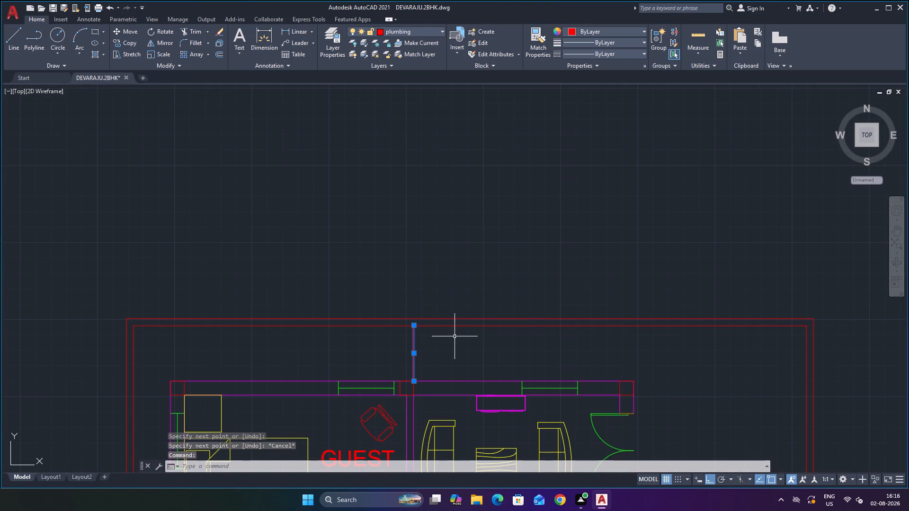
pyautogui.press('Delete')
# Extend both lines of the first floor wall between guest room and living area up to the inner boundary line.
pyautogui.scroll(-1, 449, 339)
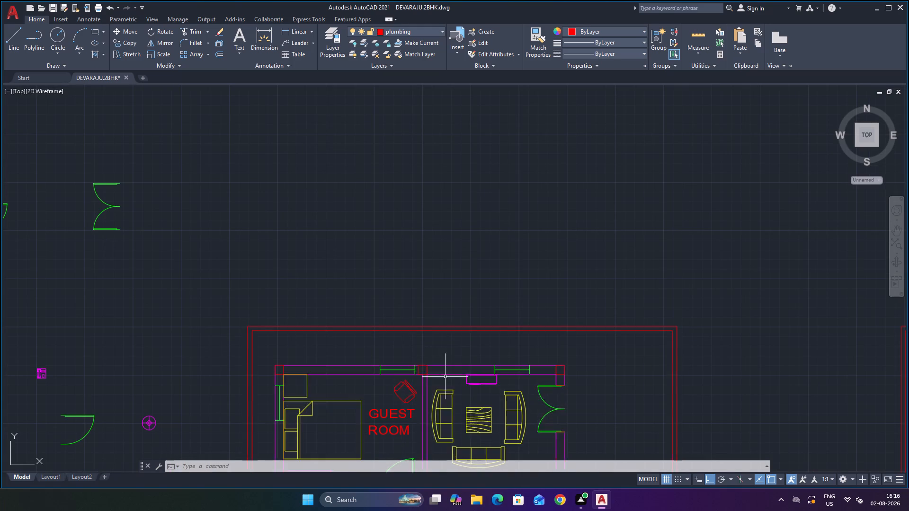
pyautogui.scroll(2, 456, 357)
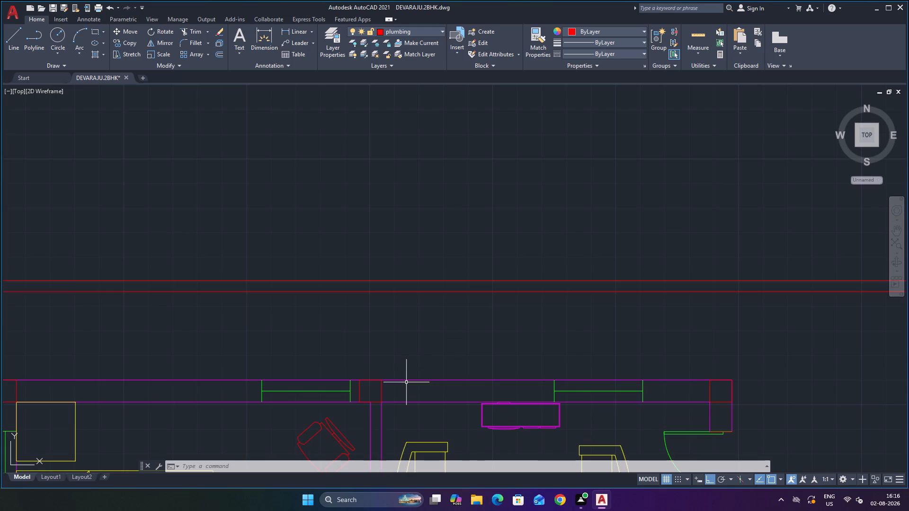
pyautogui.scroll(2, 408, 357)
pyautogui.scroll(-4, 418, 326)
pyautogui.scroll(3, 417, 352)
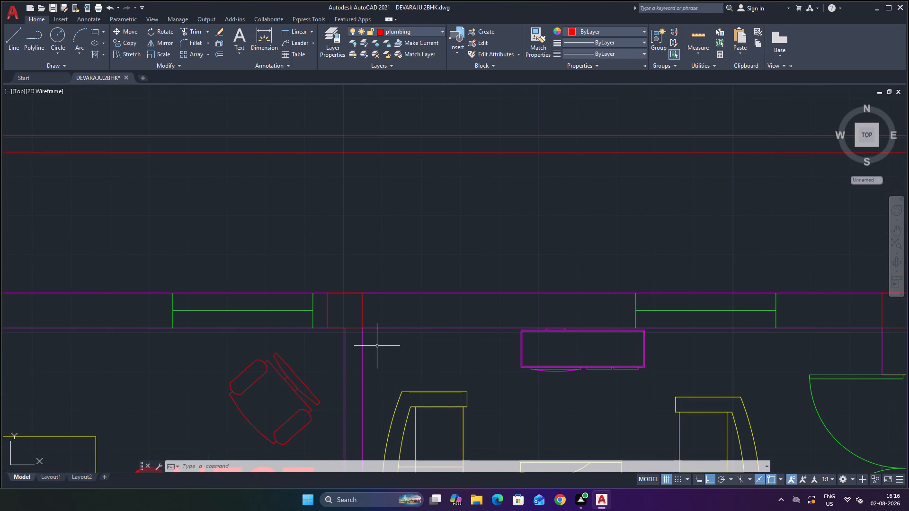
pyautogui.write('EX')
pyautogui.press('Return')
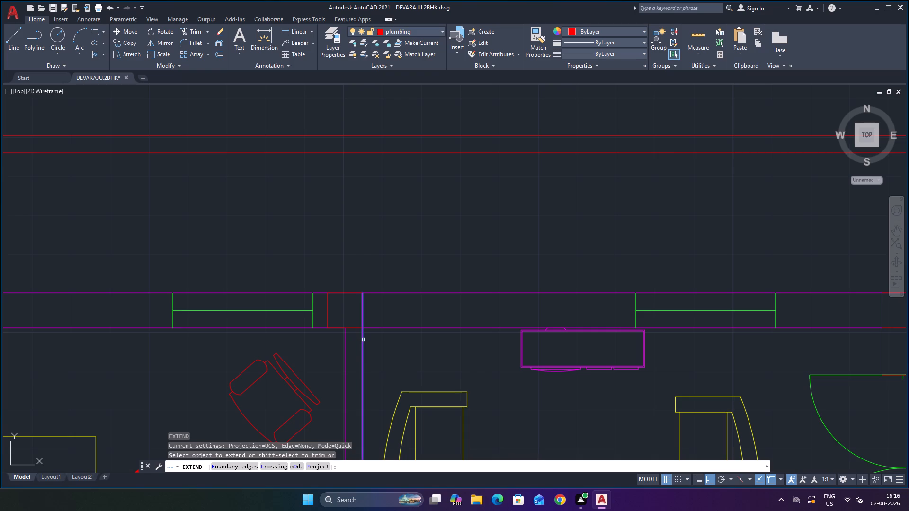
pyautogui.click(364, 339)
pyautogui.click(363, 345)
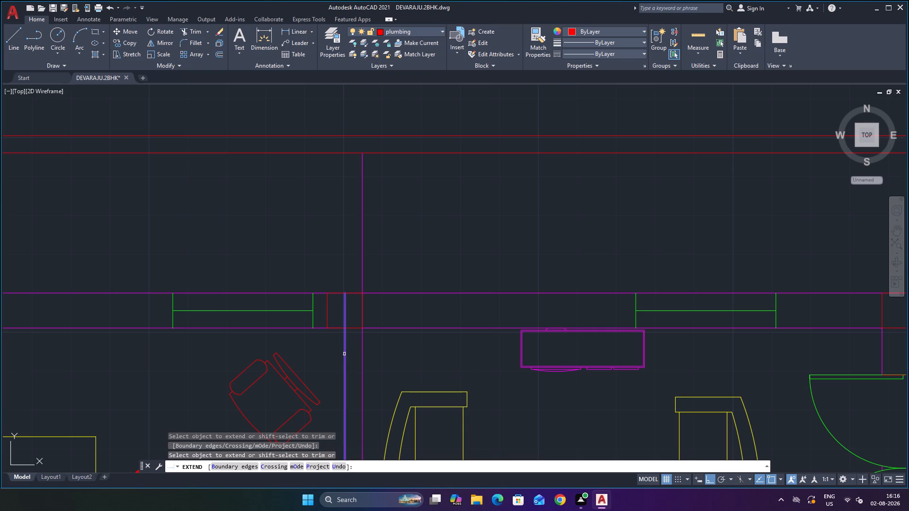
pyautogui.click(344, 354)
pyautogui.click(344, 350)
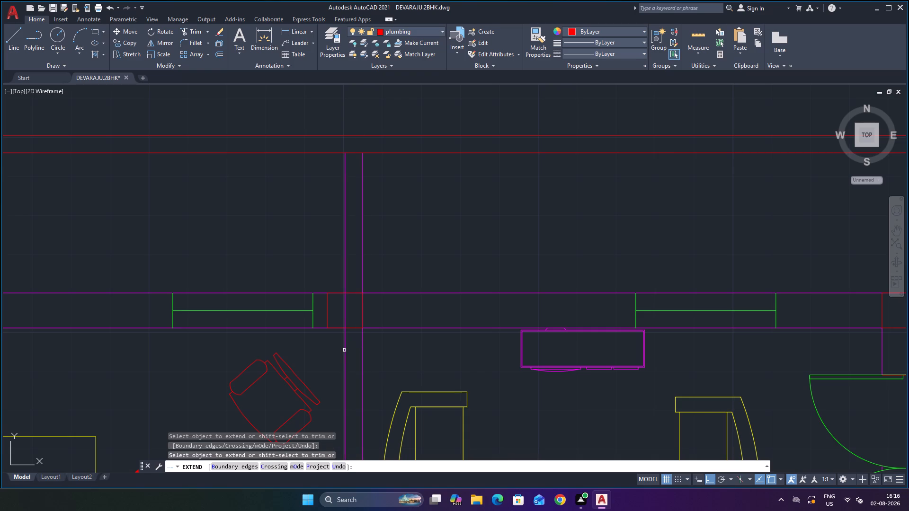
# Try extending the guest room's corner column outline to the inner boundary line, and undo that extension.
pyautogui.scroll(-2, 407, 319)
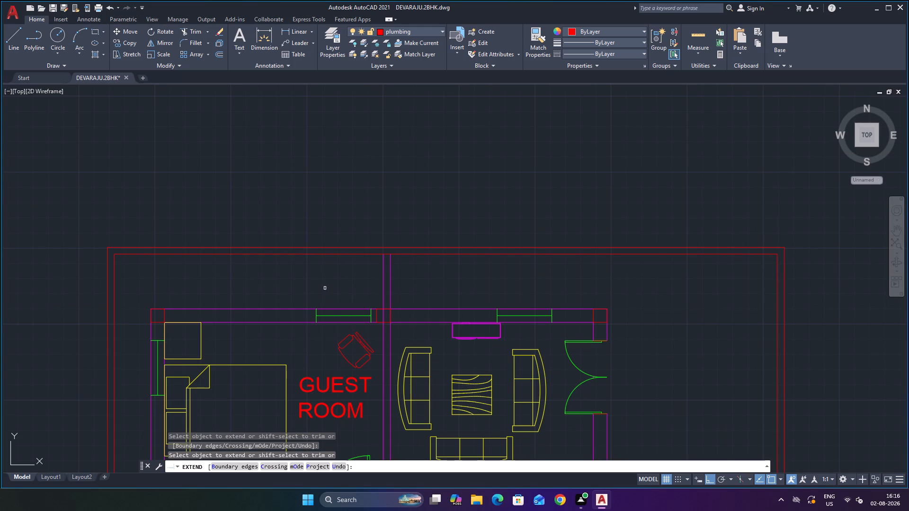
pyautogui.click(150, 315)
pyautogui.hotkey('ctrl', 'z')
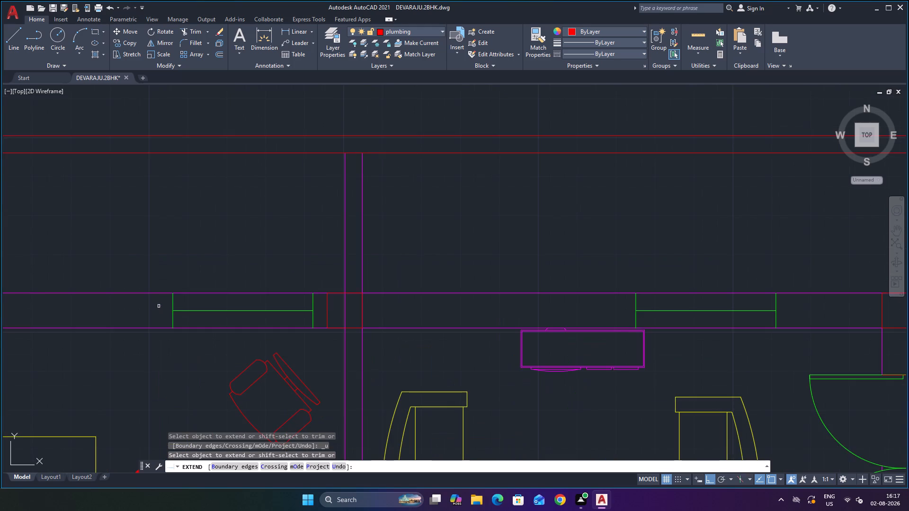
# Extend the outer line of the guest room's west wall to the inner boundary line, and try extending its inner line upward too.
pyautogui.scroll(-5, 168, 291)
pyautogui.scroll(3, 115, 295)
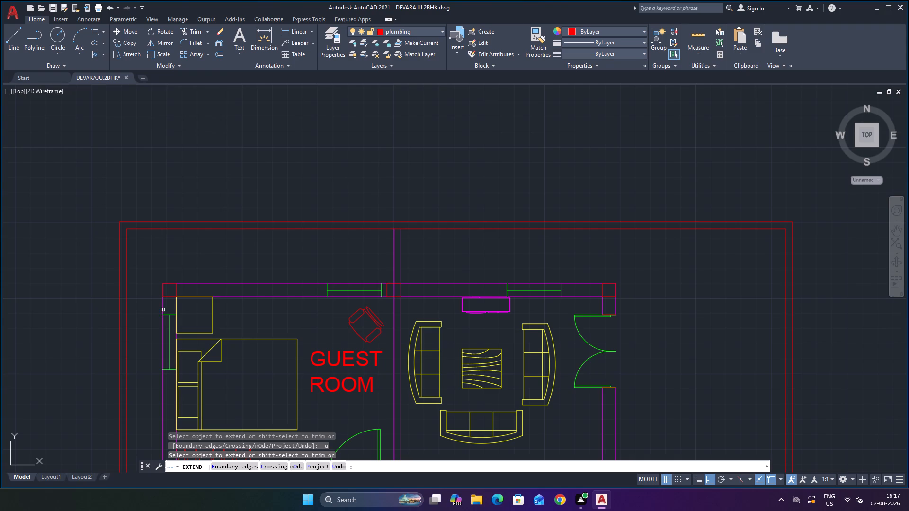
pyautogui.click(163, 303)
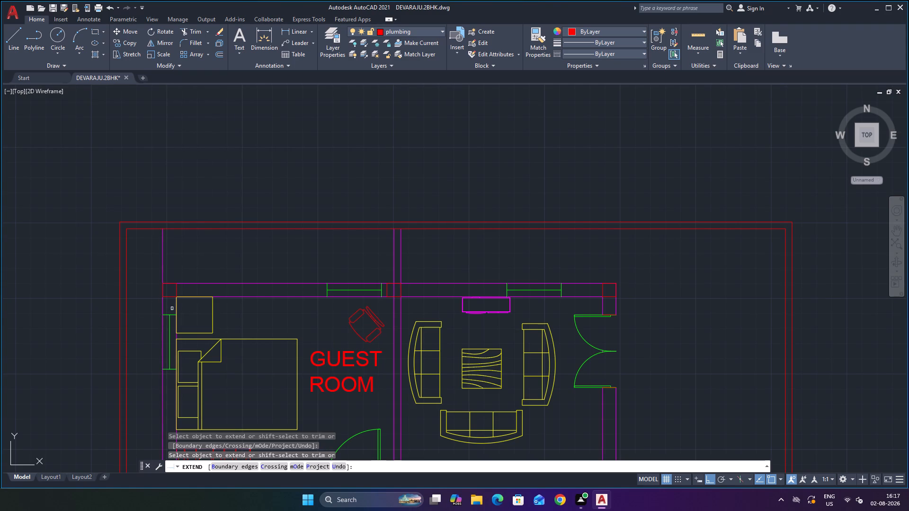
pyautogui.scroll(3, 174, 306)
pyautogui.scroll(-3, 177, 306)
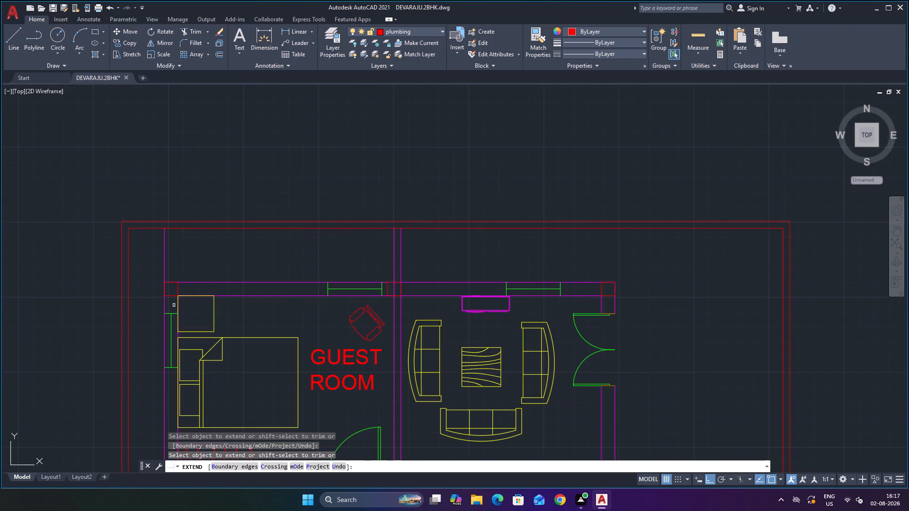
pyautogui.scroll(3, 179, 338)
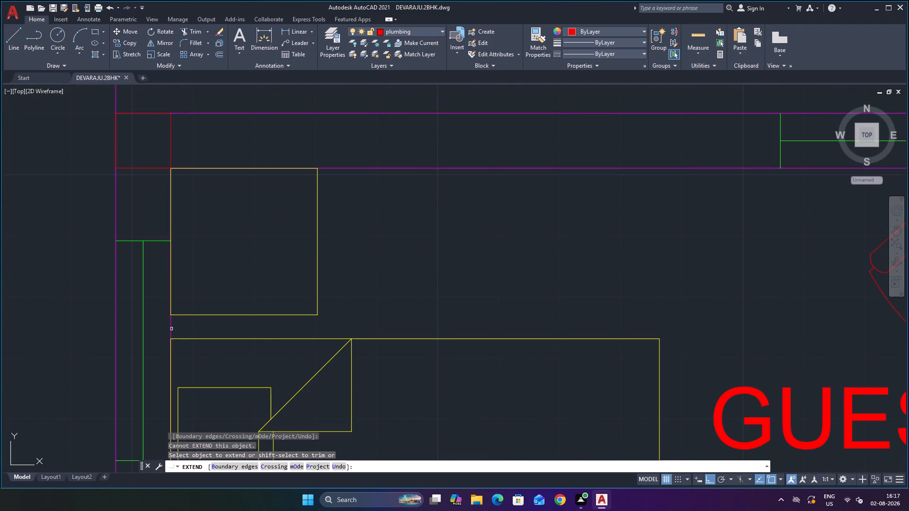
pyautogui.click(169, 326)
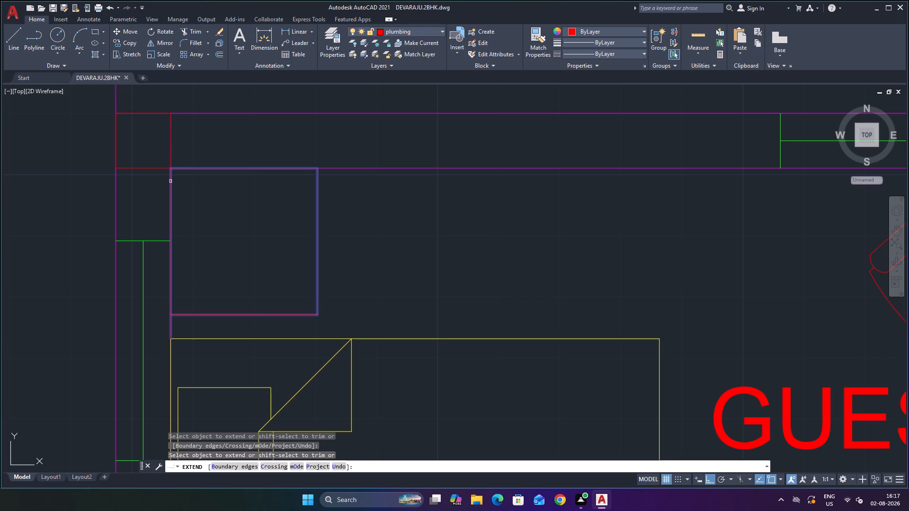
pyautogui.scroll(-4, 171, 183)
pyautogui.scroll(3, 172, 171)
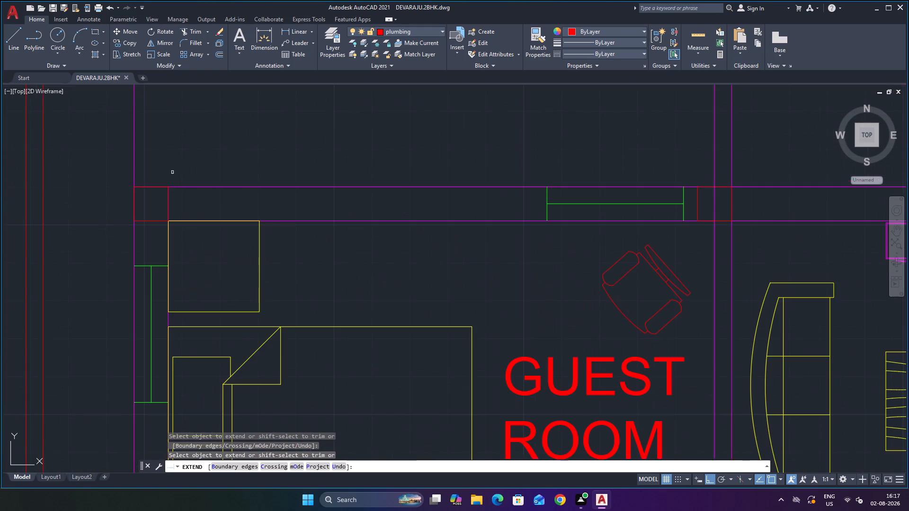
pyautogui.scroll(-4, 186, 185)
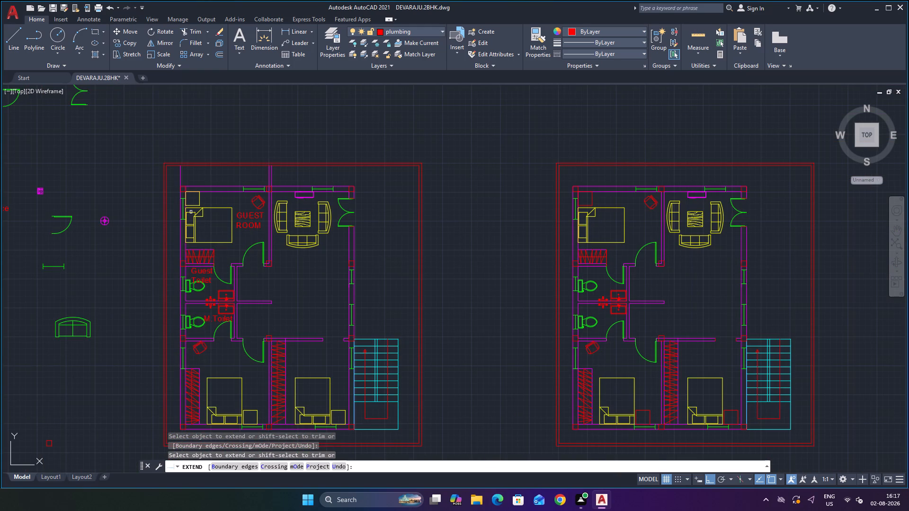
pyautogui.scroll(-1, 194, 260)
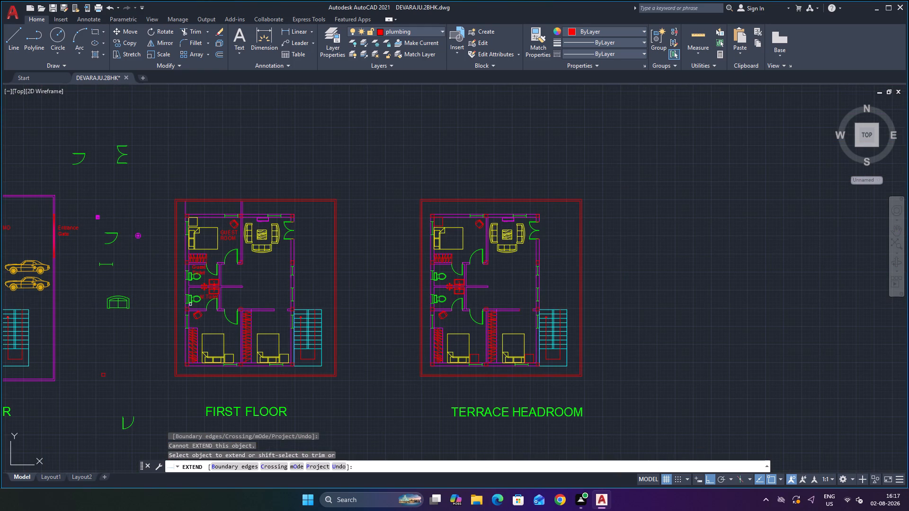
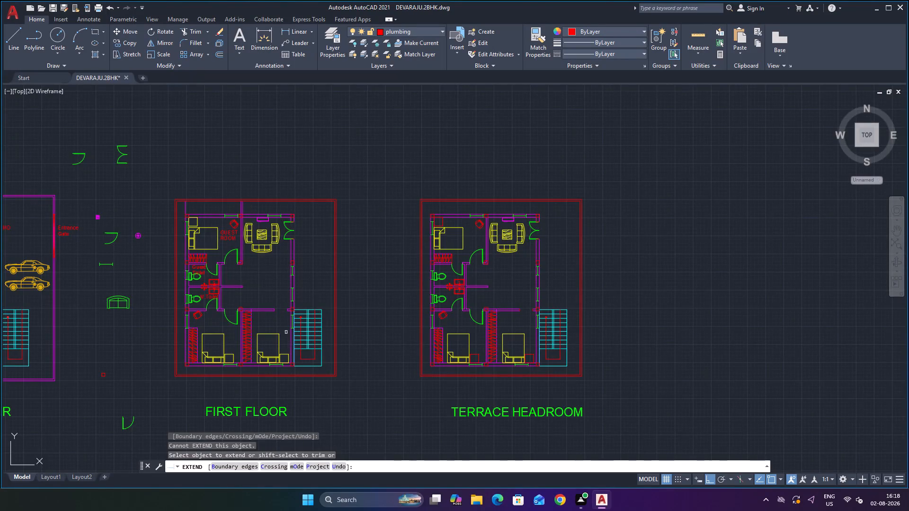
# Extend the inner line of the first floor guest room's west wall up to the inner boundary line.
pyautogui.scroll(-1, 299, 318)
pyautogui.scroll(1, 279, 336)
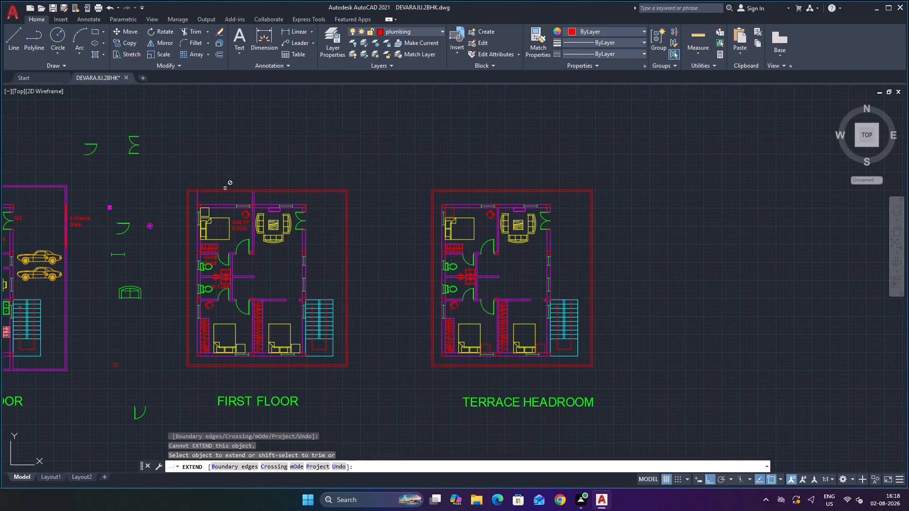
pyautogui.scroll(4, 200, 203)
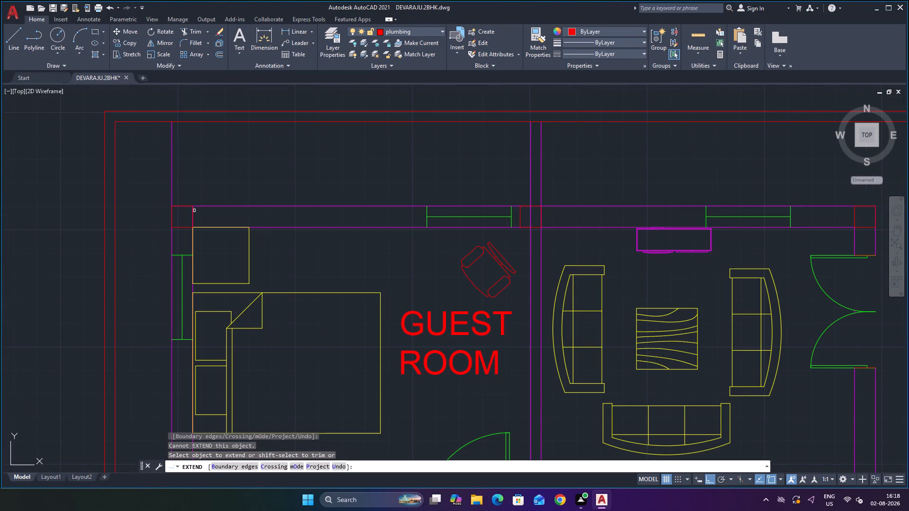
pyautogui.scroll(1, 191, 240)
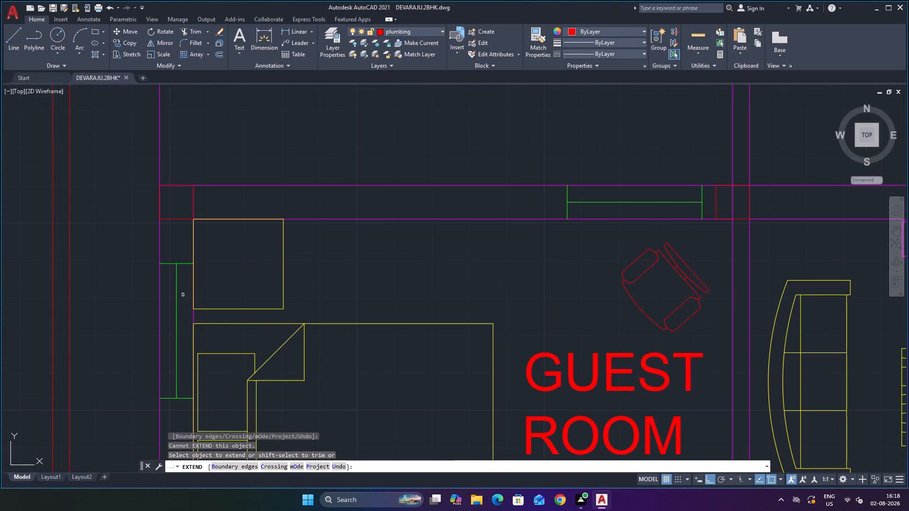
pyautogui.click(194, 317)
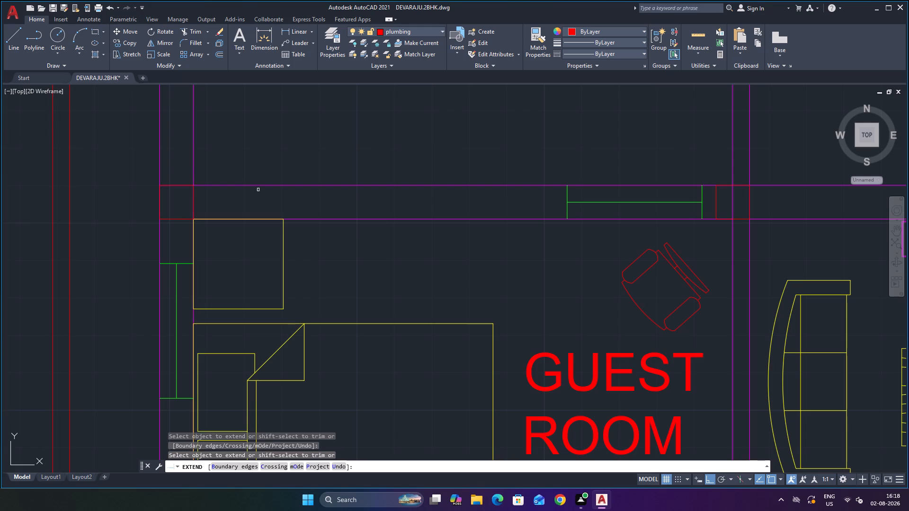
pyautogui.scroll(-2, 257, 185)
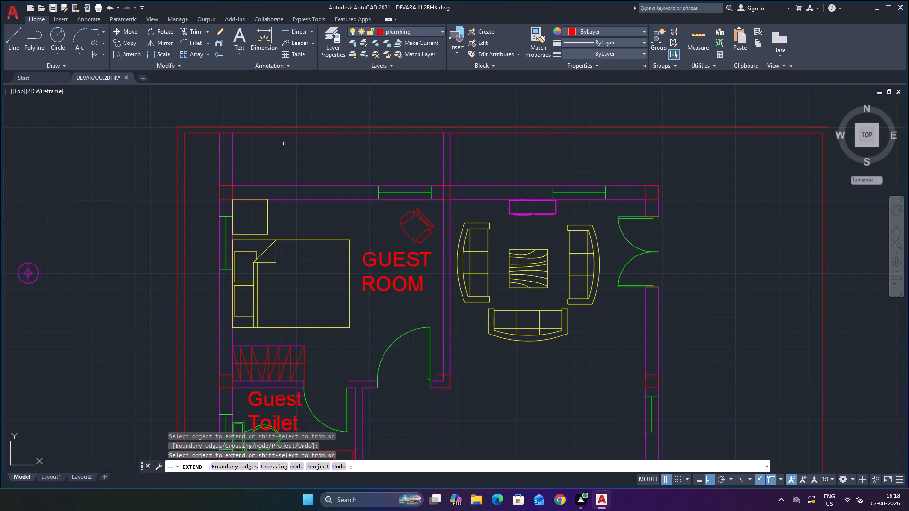
pyautogui.press('Escape')
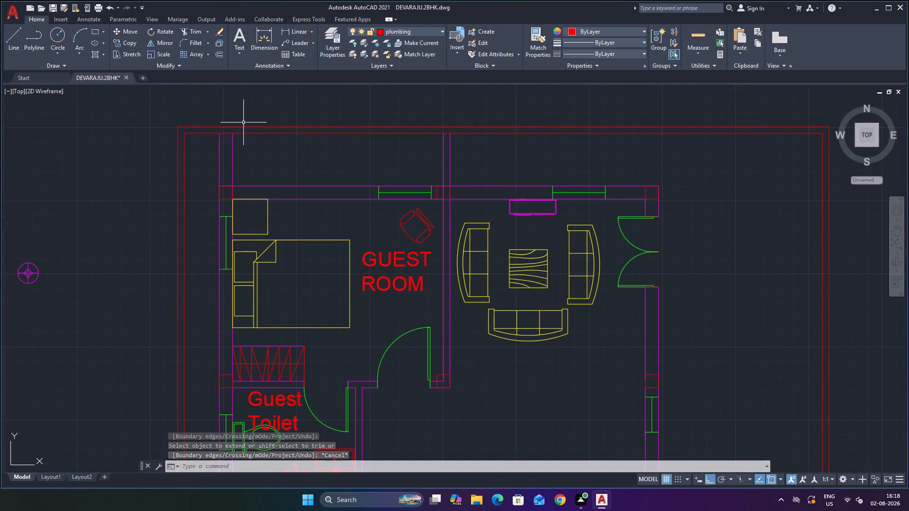
pyautogui.scroll(1, 229, 125)
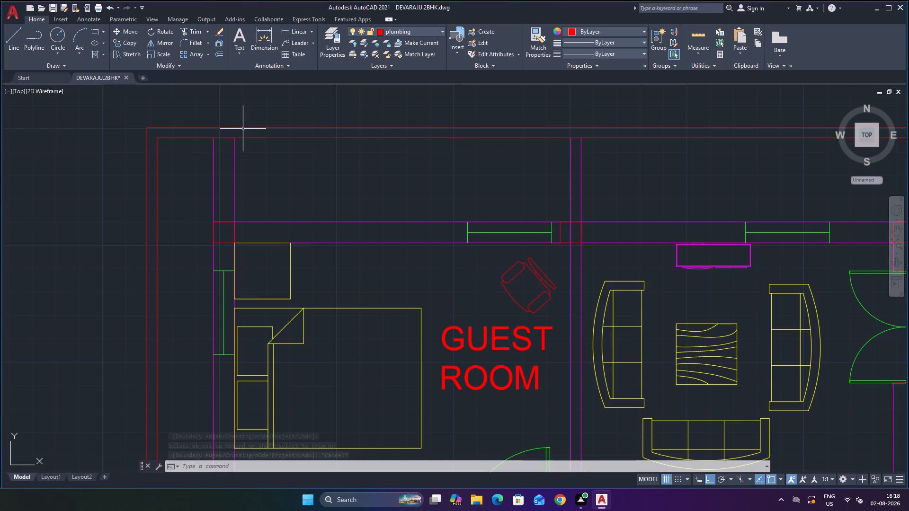
pyautogui.scroll(-3, 247, 120)
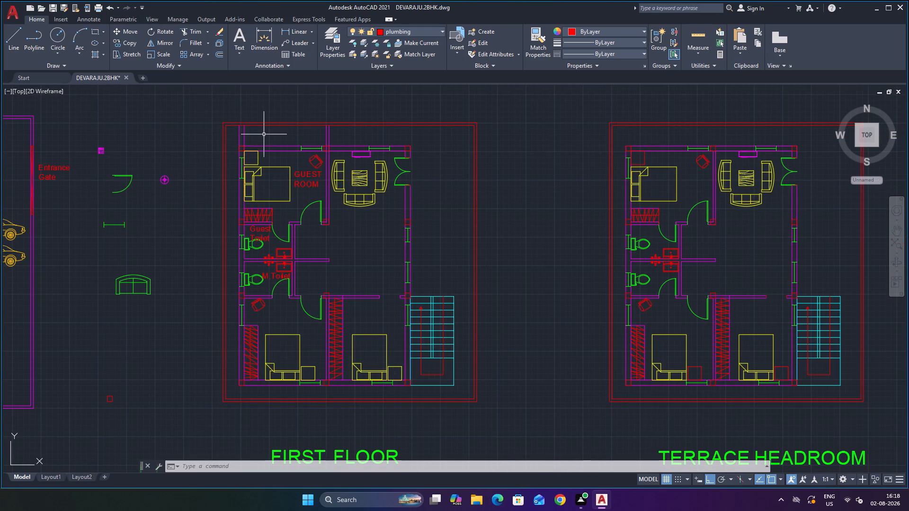
pyautogui.press('Escape')
pyautogui.press('Escape')
pyautogui.press('Escape')
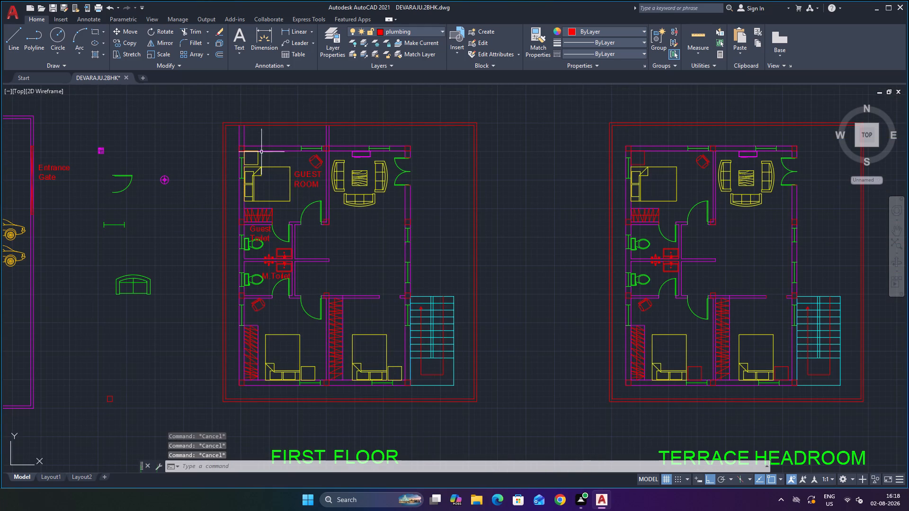
# Copy the first floor GUEST ROOM label into the space between the guest room's top wall and the boundary.
pyautogui.scroll(1, 261, 150)
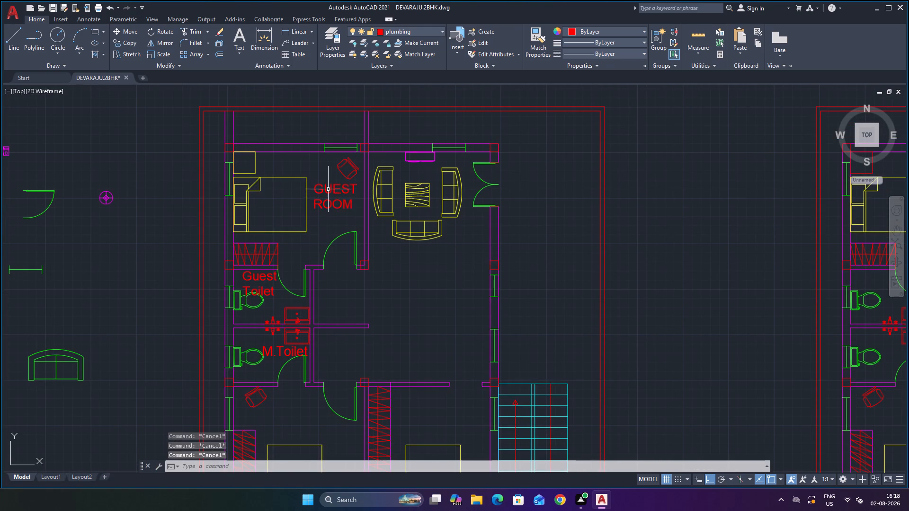
pyautogui.click(329, 192)
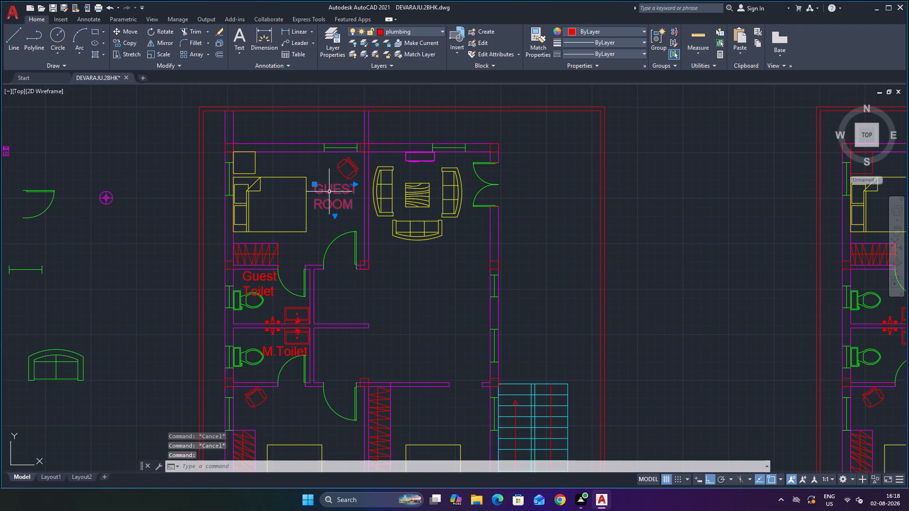
pyautogui.hotkey('ctrl', 'c')
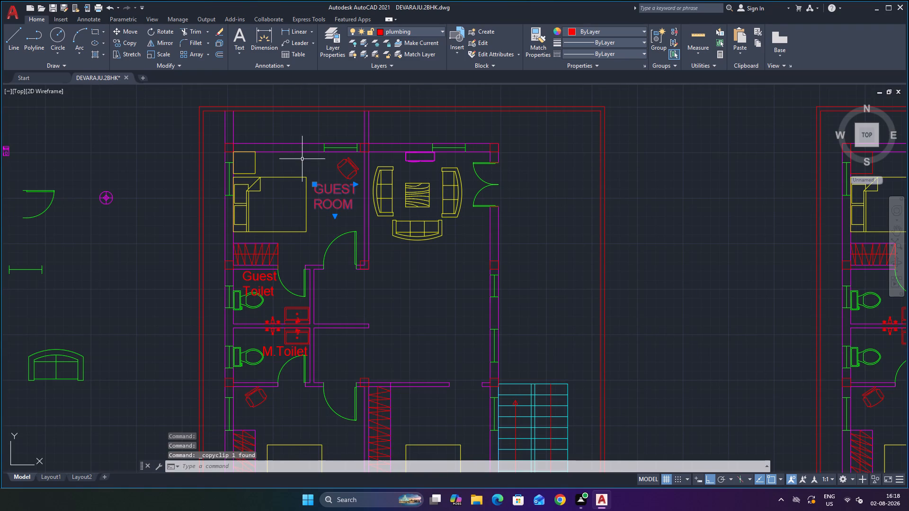
pyautogui.click(272, 124)
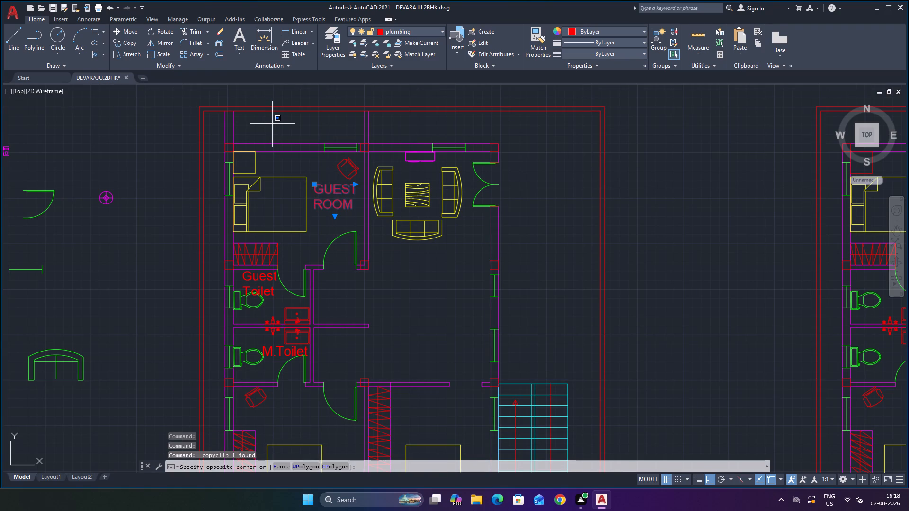
pyautogui.hotkey('ctrl', 'v')
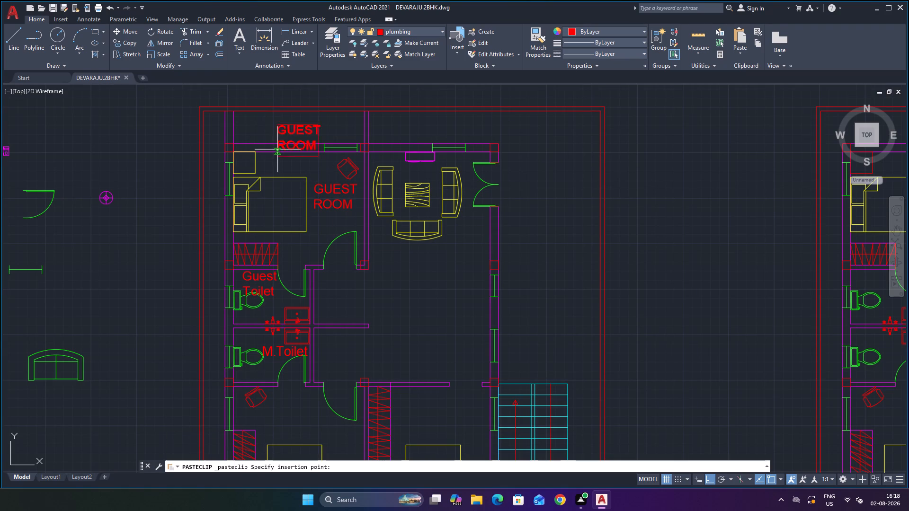
pyautogui.click(276, 138)
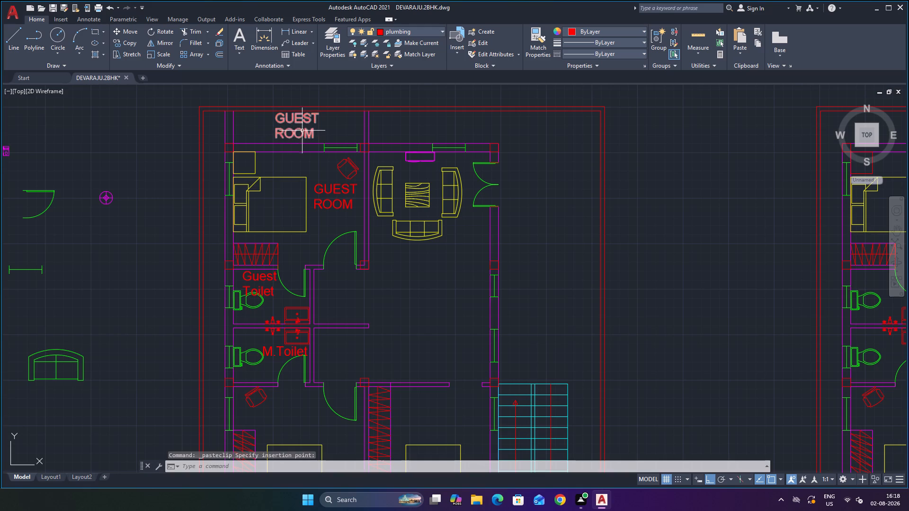
# Replace the text of the copied label above the guest room with "Balcony".
pyautogui.doubleClick(303, 131)
pyautogui.click(309, 133)
pyautogui.click(312, 133)
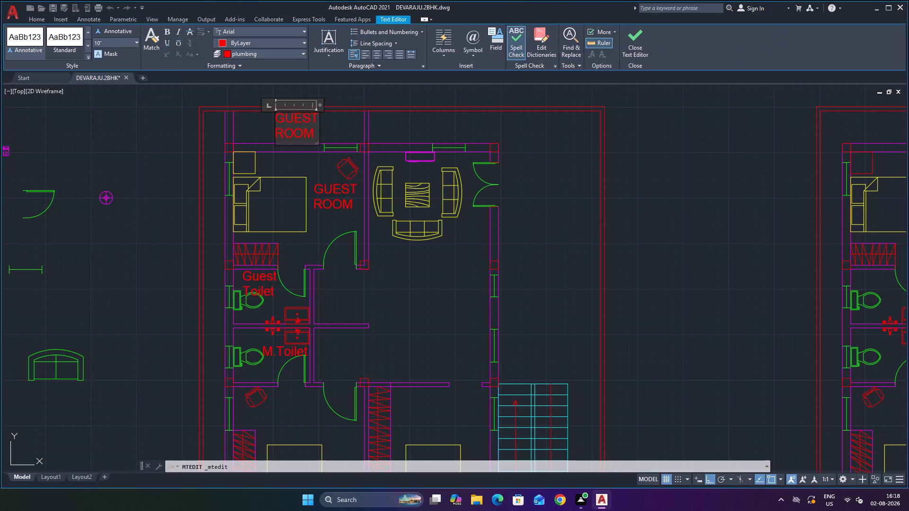
pyautogui.press('BackSpace')
pyautogui.press('BackSpace')
pyautogui.press('BackSpace')
pyautogui.press('BackSpace')
pyautogui.press('BackSpace')
pyautogui.press('BackSpace')
pyautogui.press('BackSpace')
pyautogui.press('BackSpace')
pyautogui.press('BackSpace')
pyautogui.press('BackSpace')
pyautogui.press('BackSpace')
pyautogui.press('BackSpace')
pyautogui.press('BackSpace')
pyautogui.press('BackSpace')
pyautogui.press('BackSpace')
pyautogui.press('BackSpace')
pyautogui.press('BackSpace')
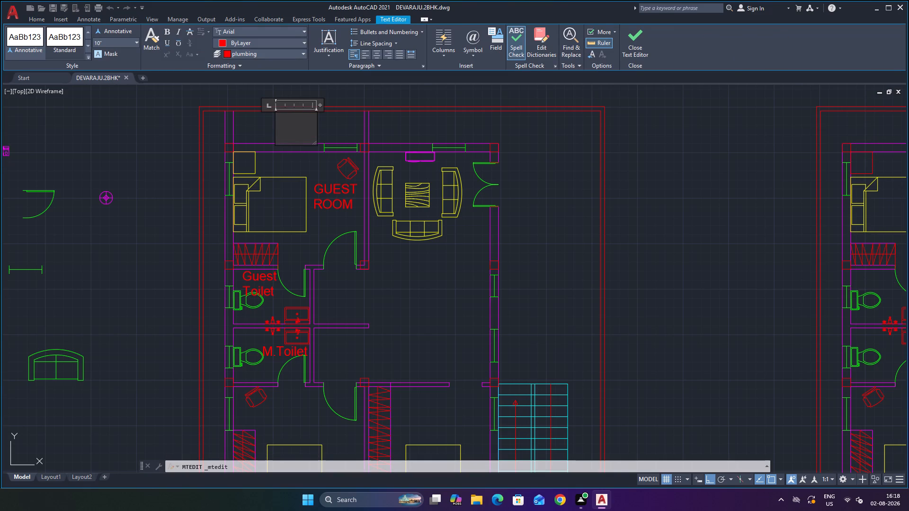
pyautogui.press('b')
pyautogui.write('ac')
pyautogui.press('BackSpace')
pyautogui.write('lco')
pyautogui.write('ny')
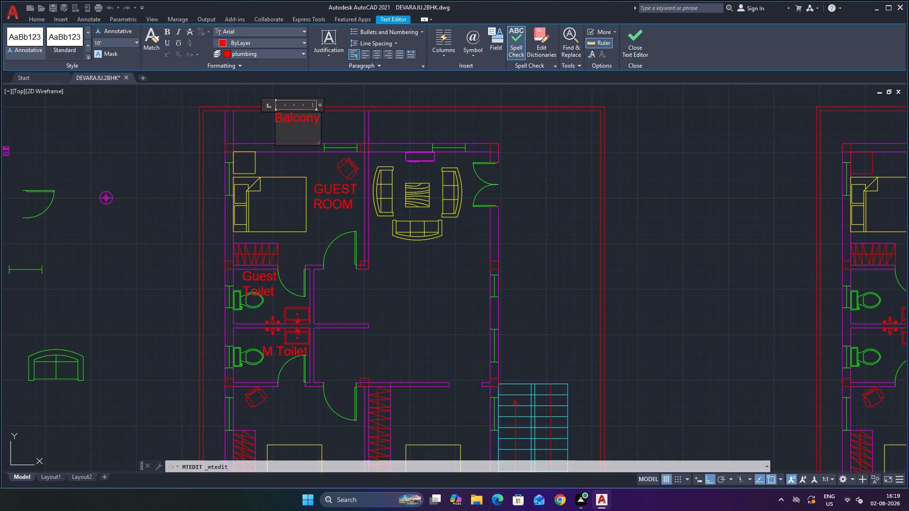
pyautogui.click(400, 89)
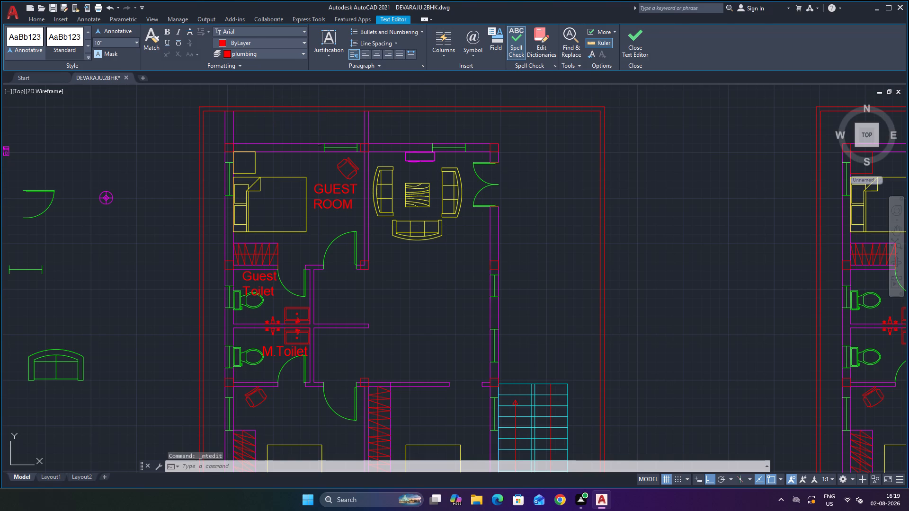
# Move the Balcony label slightly down, midway between the boundary line and the guest room's top wall.
pyautogui.click(297, 116)
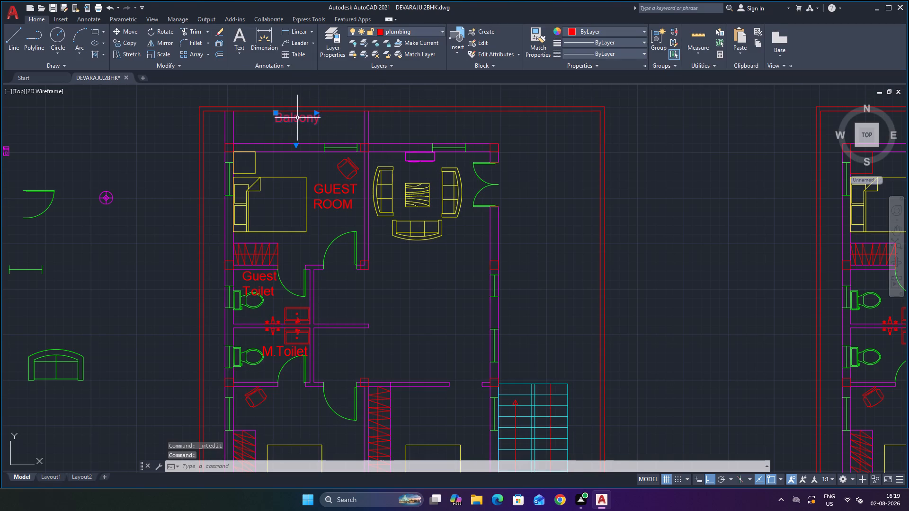
pyautogui.moveTo(293, 118); pyautogui.dragTo(293, 130)
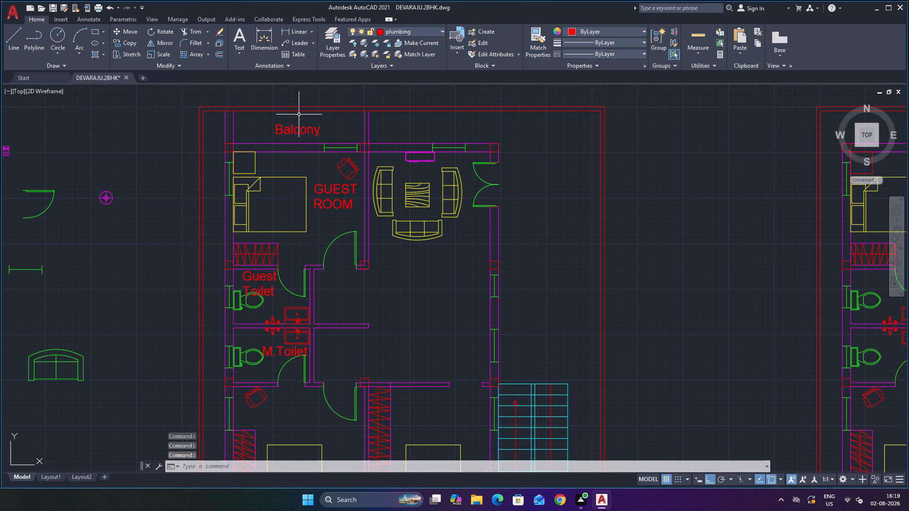
pyautogui.scroll(1, 441, 126)
pyautogui.press('Escape')
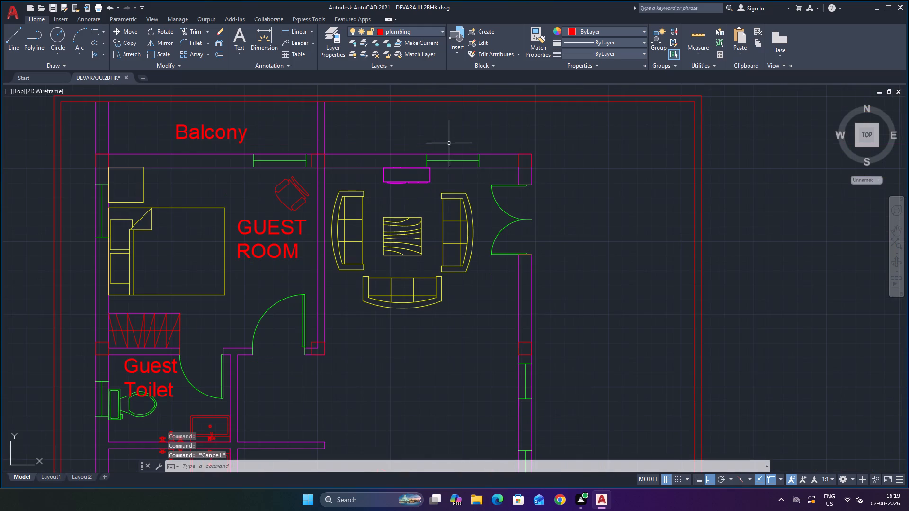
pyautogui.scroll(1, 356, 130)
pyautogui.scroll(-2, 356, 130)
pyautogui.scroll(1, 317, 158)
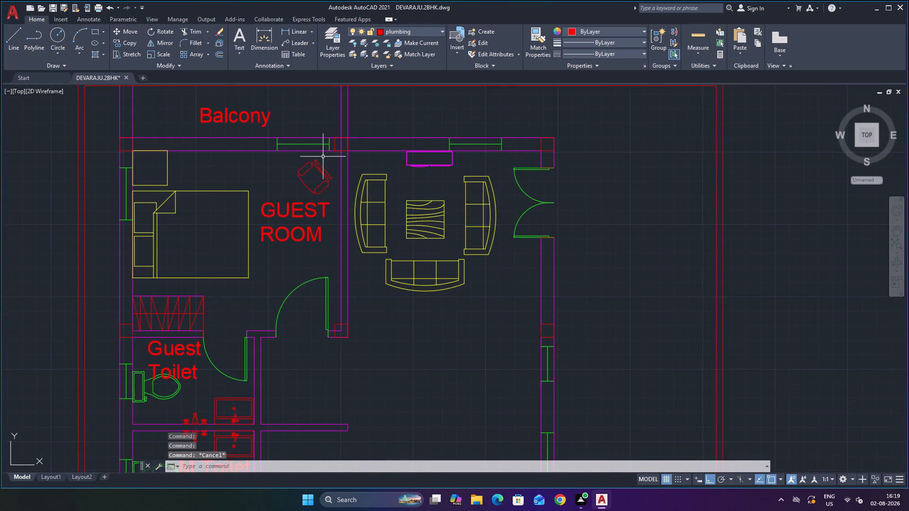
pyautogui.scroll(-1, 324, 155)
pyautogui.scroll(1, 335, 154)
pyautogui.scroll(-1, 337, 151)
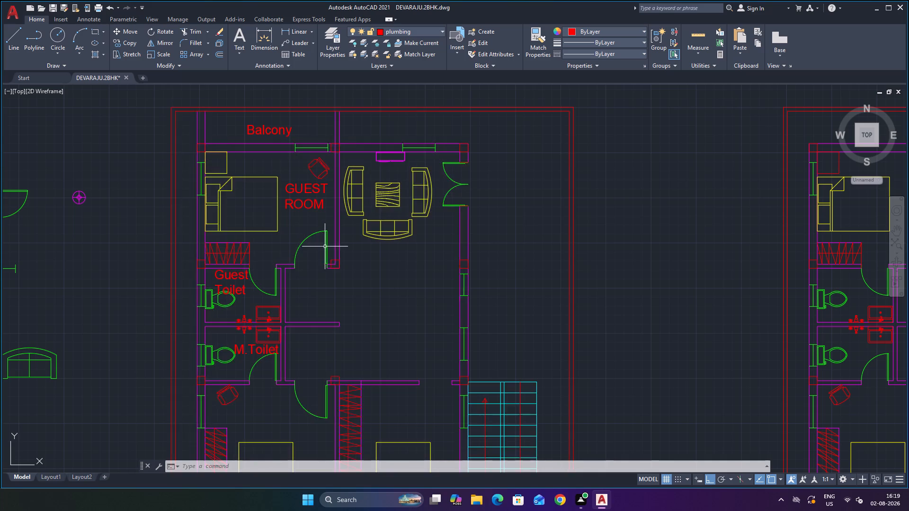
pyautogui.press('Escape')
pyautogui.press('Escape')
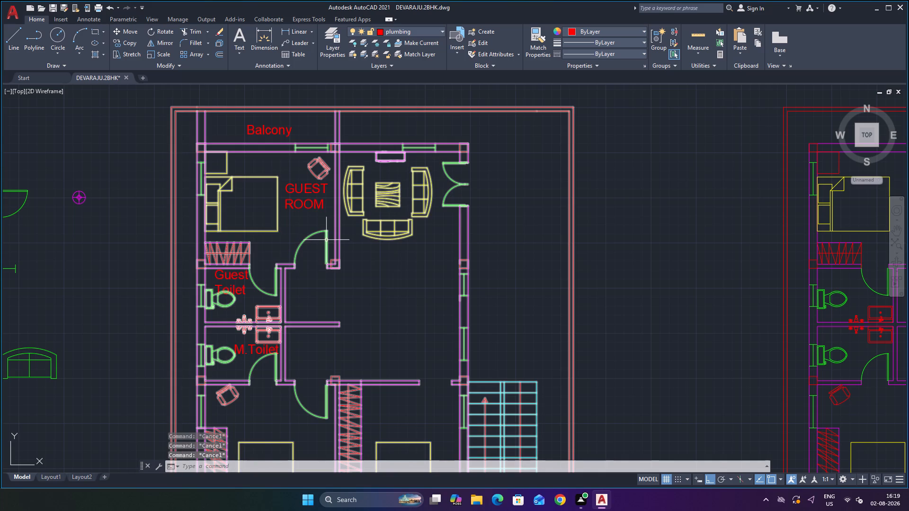
# Copy the ground floor utility door and paste it at the first floor guest room's top wall, just west of the window.
pyautogui.scroll(-2, 347, 223)
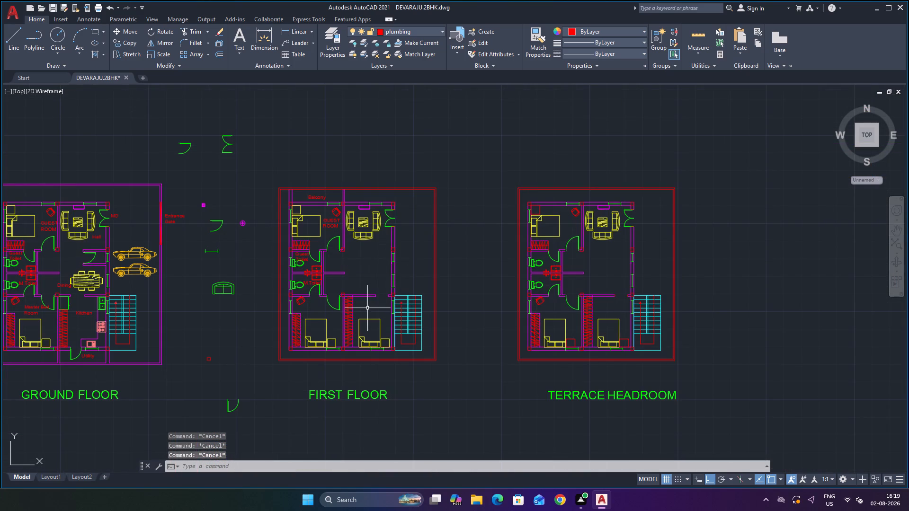
pyautogui.scroll(-1, 383, 294)
pyautogui.scroll(1, 198, 342)
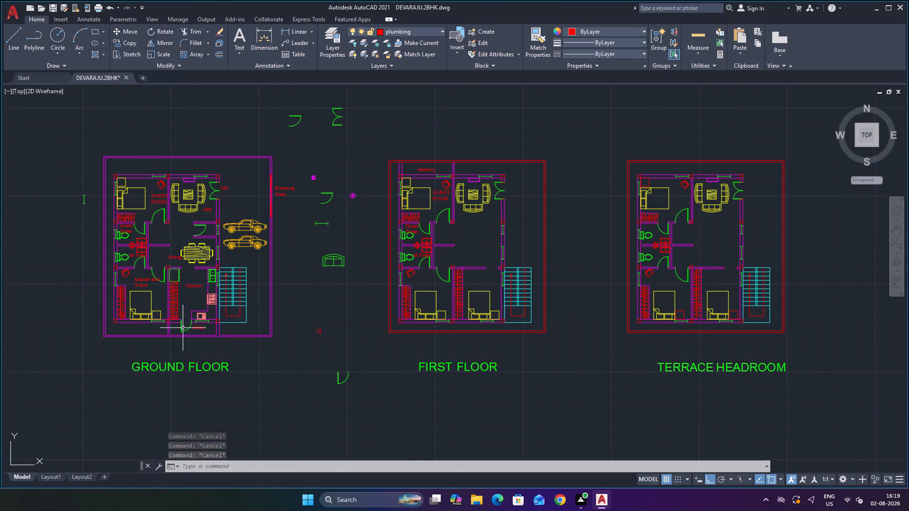
pyautogui.scroll(2, 185, 326)
pyautogui.click(172, 326)
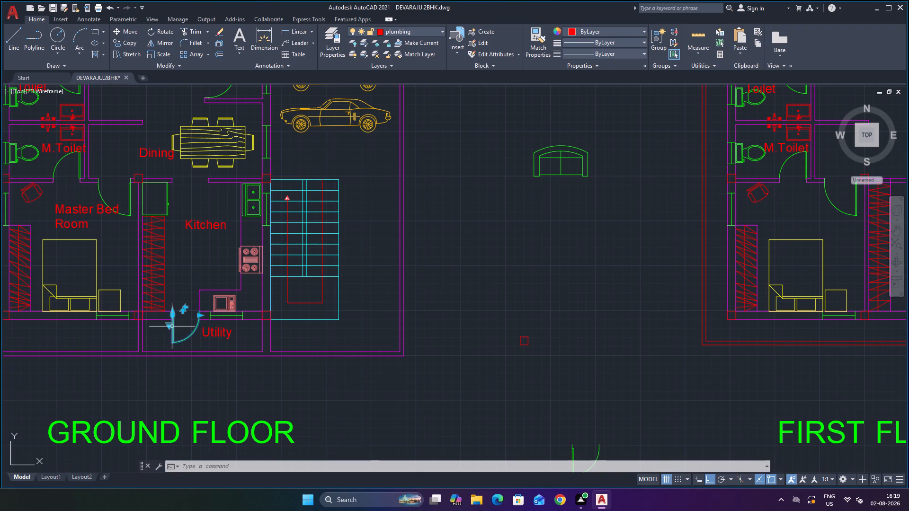
pyautogui.hotkey('ctrl', 'c')
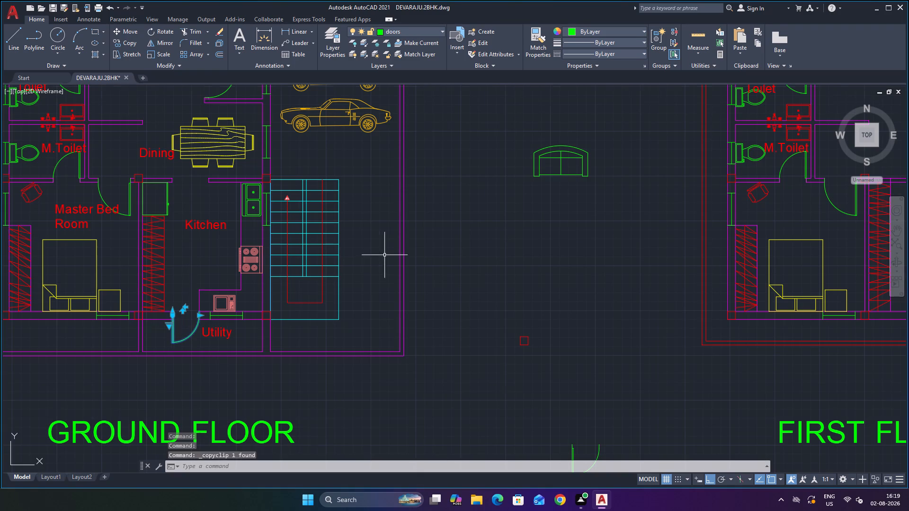
pyautogui.scroll(-3, 385, 255)
pyautogui.scroll(3, 487, 186)
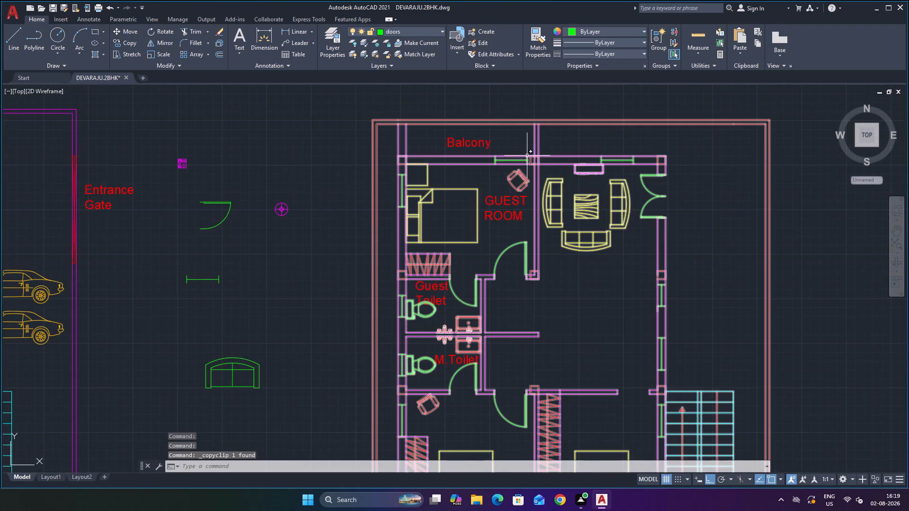
pyautogui.scroll(2, 527, 156)
pyautogui.click(501, 136)
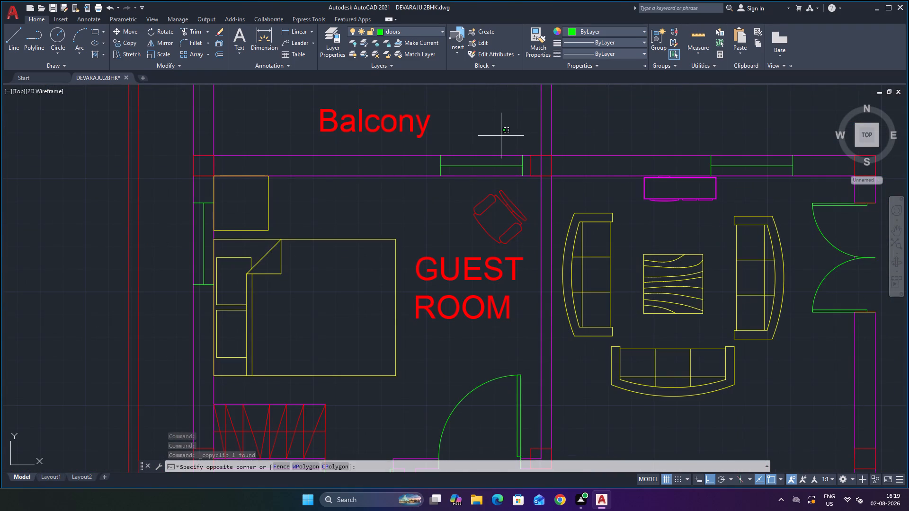
pyautogui.hotkey('ctrl', 'v')
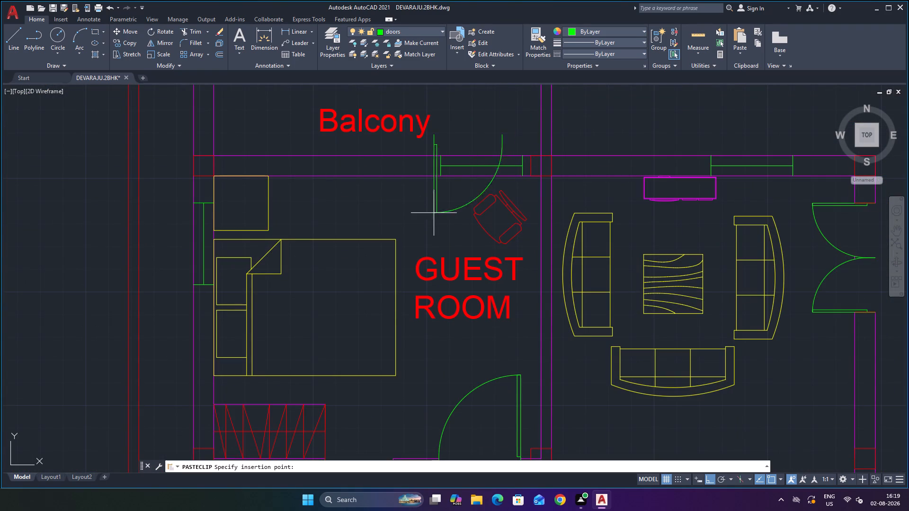
pyautogui.scroll(1, 441, 234)
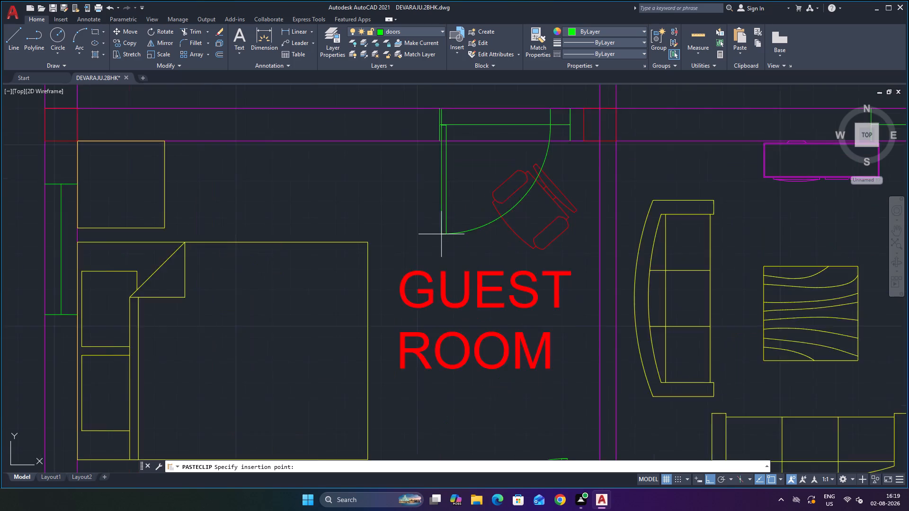
pyautogui.scroll(1, 441, 234)
pyautogui.scroll(-3, 441, 232)
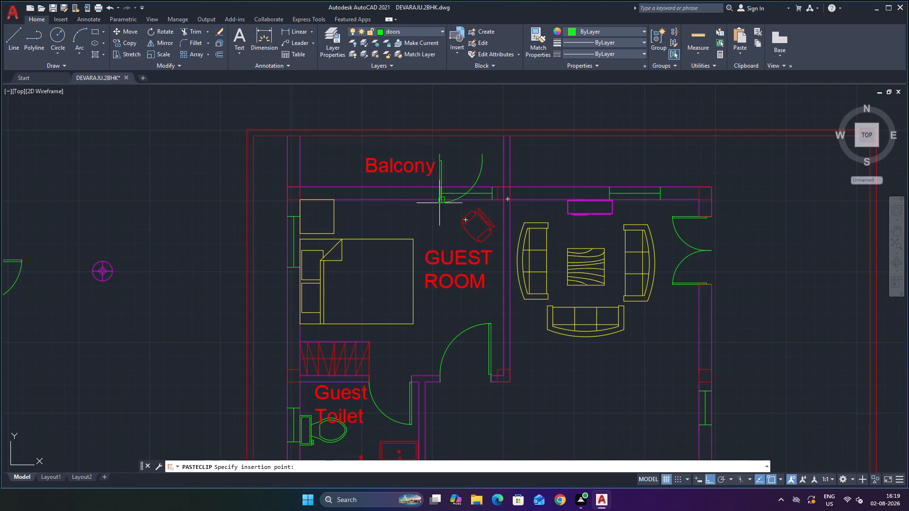
pyautogui.scroll(-1, 441, 210)
pyautogui.scroll(1, 446, 229)
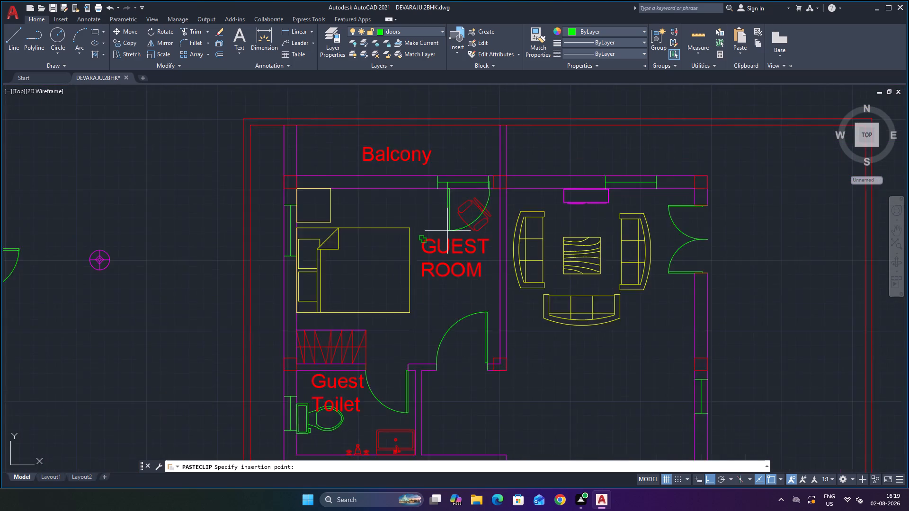
pyautogui.scroll(1, 448, 231)
pyautogui.click(401, 207)
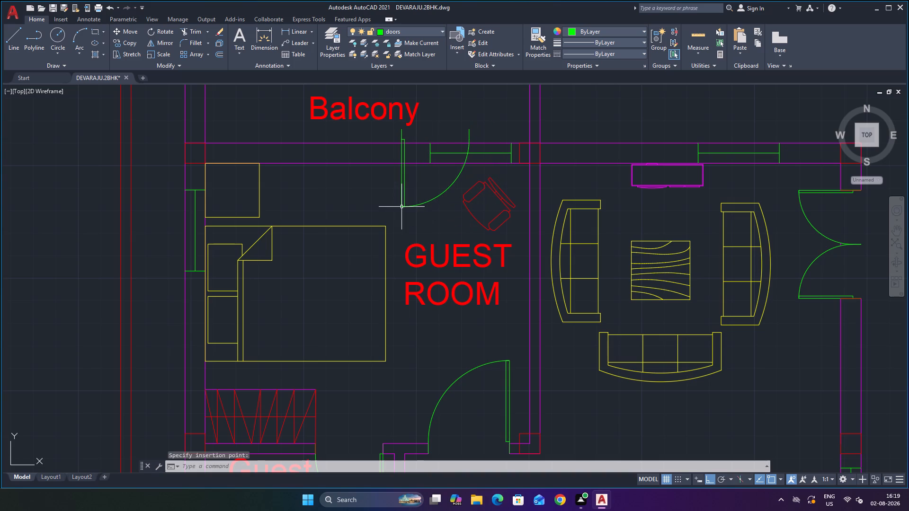
# Flip the pasted door so it swings up into the balcony, with its hinge on the east side.
pyautogui.click(401, 132)
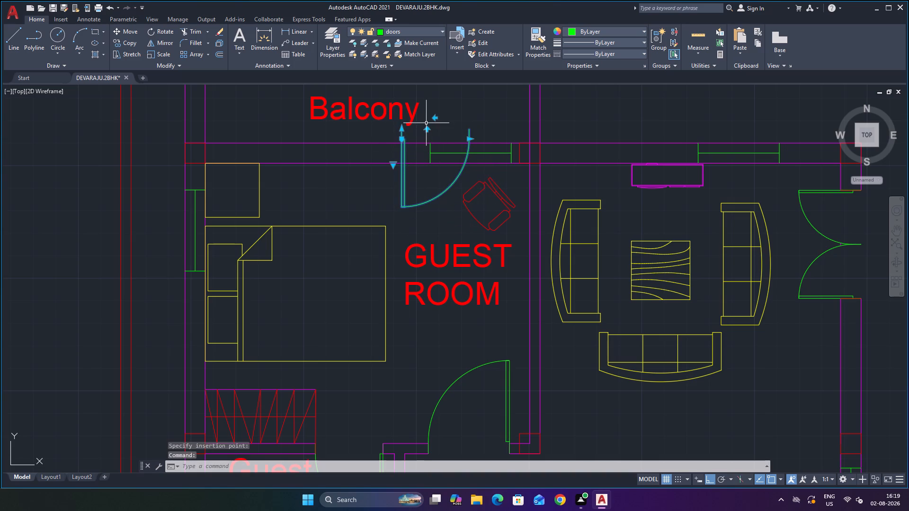
pyautogui.click(427, 129)
pyautogui.scroll(-2, 433, 170)
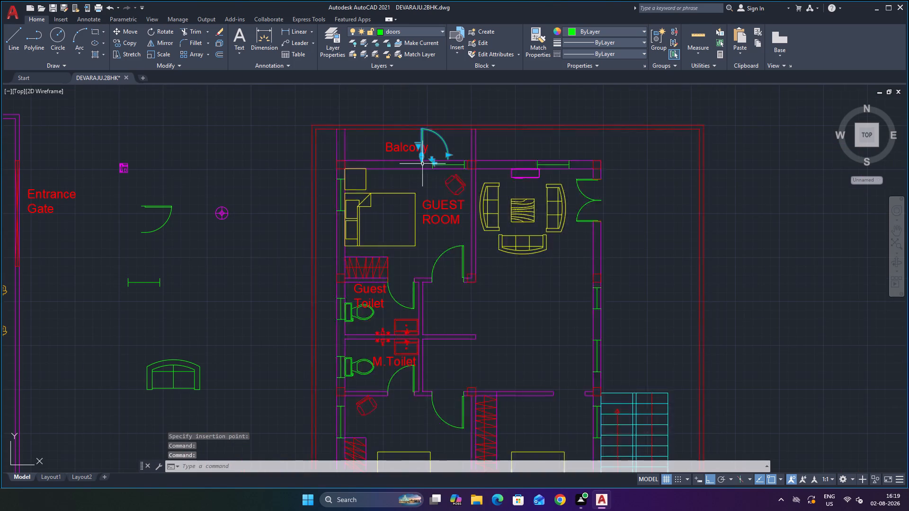
pyautogui.scroll(3, 436, 158)
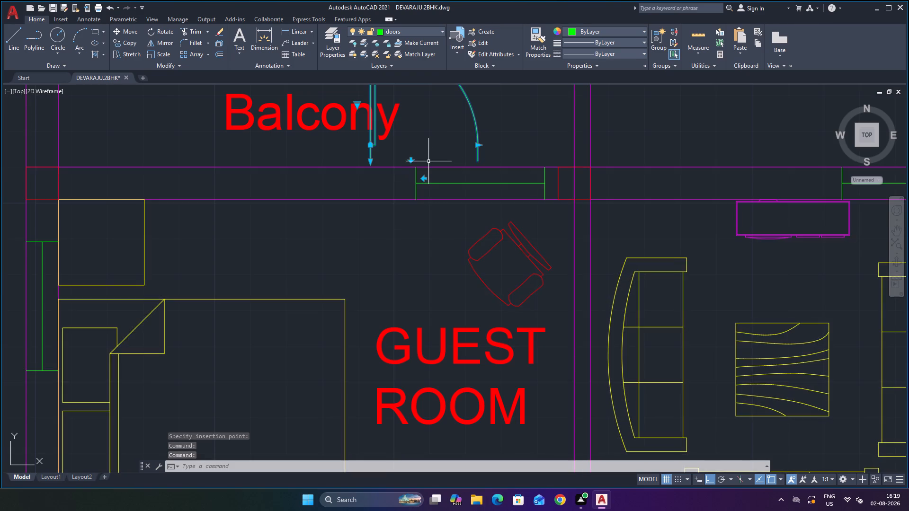
pyautogui.click(425, 179)
pyautogui.scroll(-3, 431, 178)
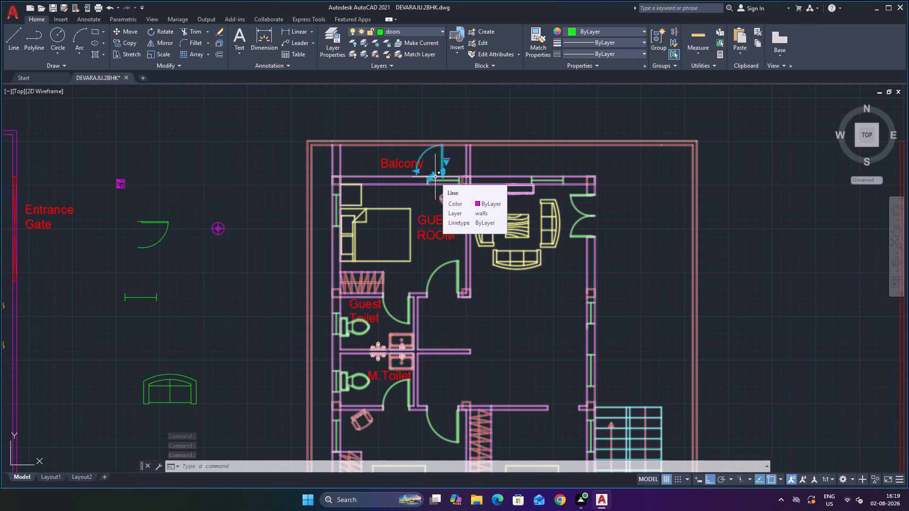
pyautogui.scroll(3, 454, 159)
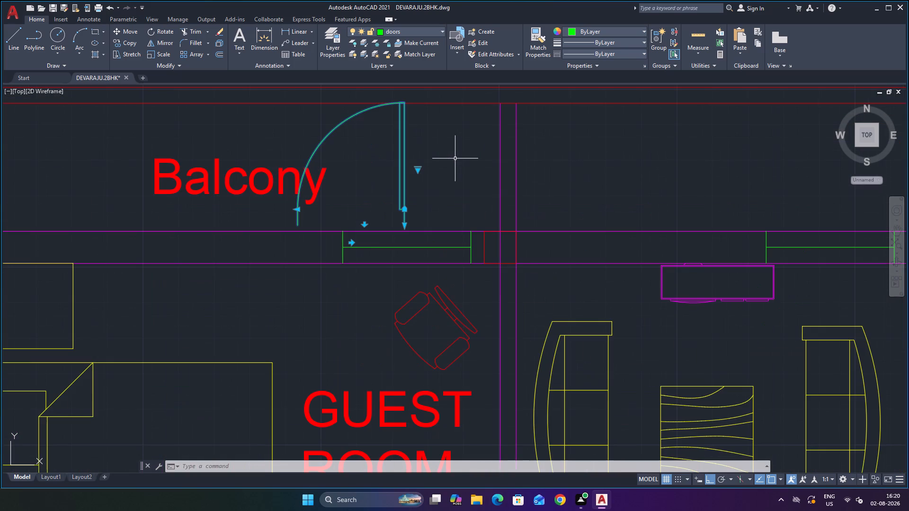
pyautogui.press('Escape')
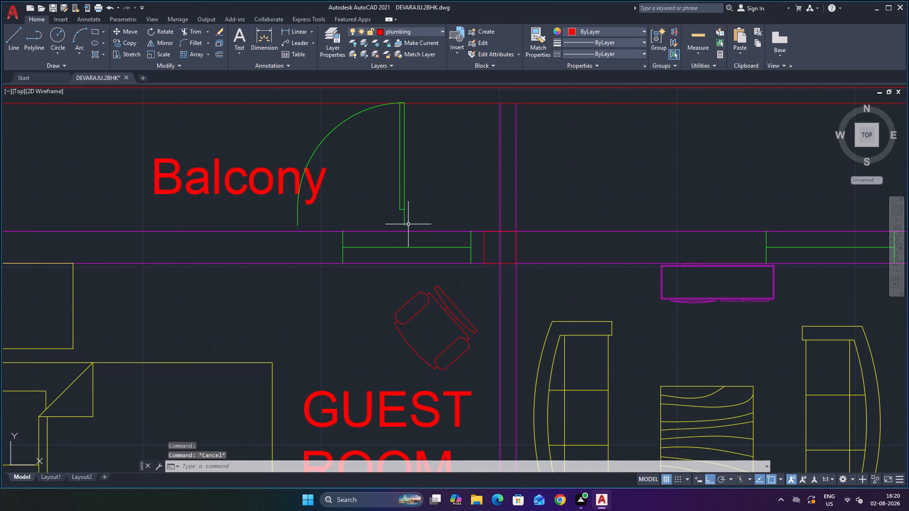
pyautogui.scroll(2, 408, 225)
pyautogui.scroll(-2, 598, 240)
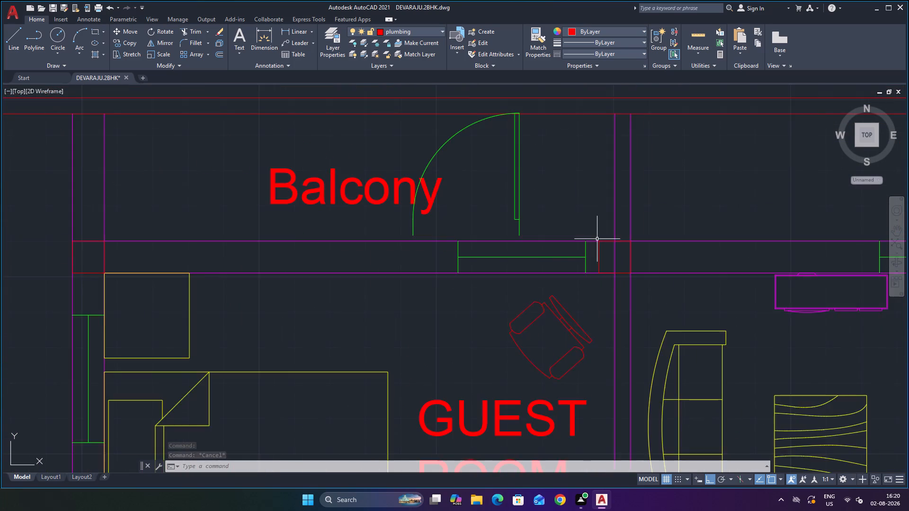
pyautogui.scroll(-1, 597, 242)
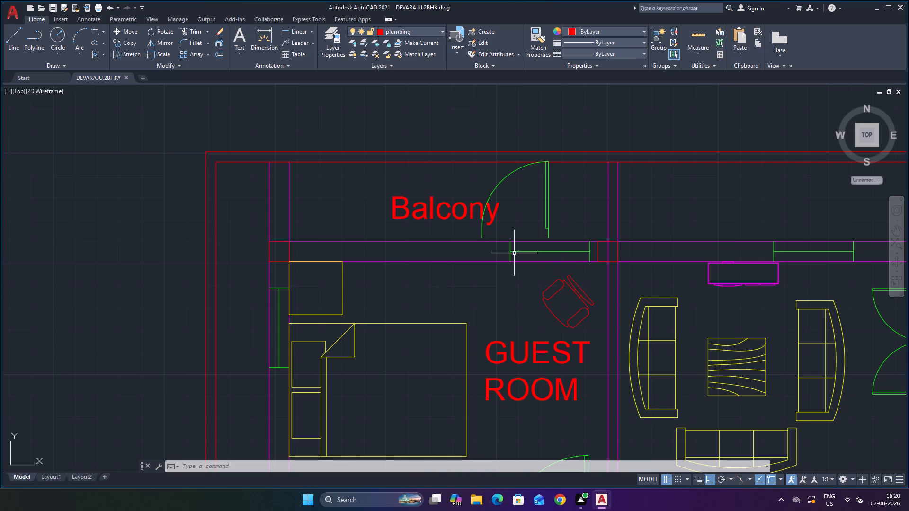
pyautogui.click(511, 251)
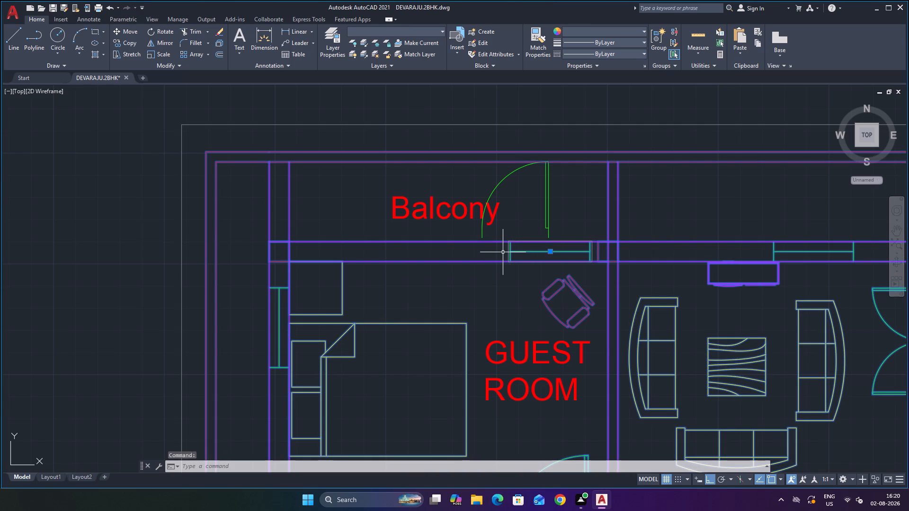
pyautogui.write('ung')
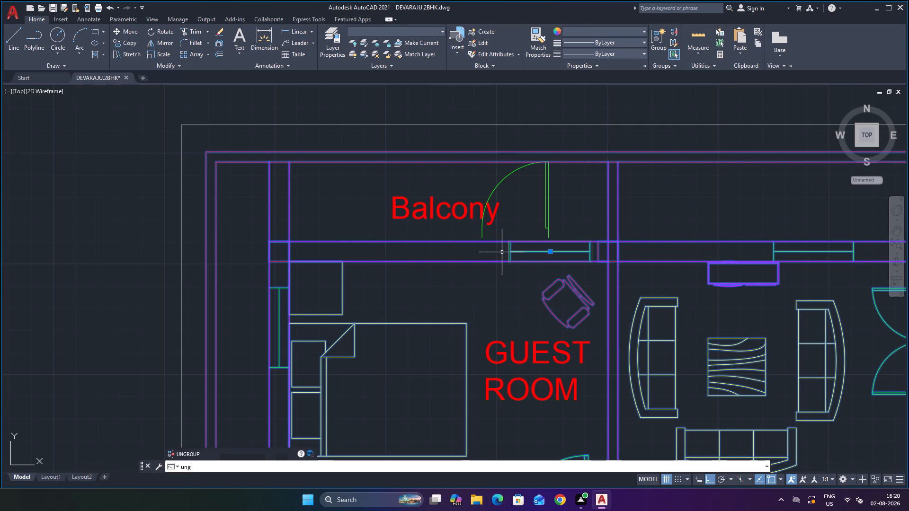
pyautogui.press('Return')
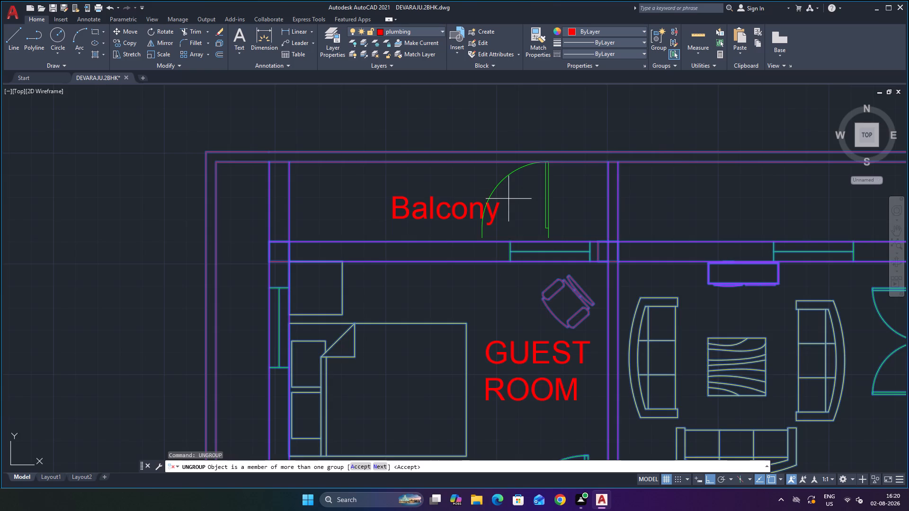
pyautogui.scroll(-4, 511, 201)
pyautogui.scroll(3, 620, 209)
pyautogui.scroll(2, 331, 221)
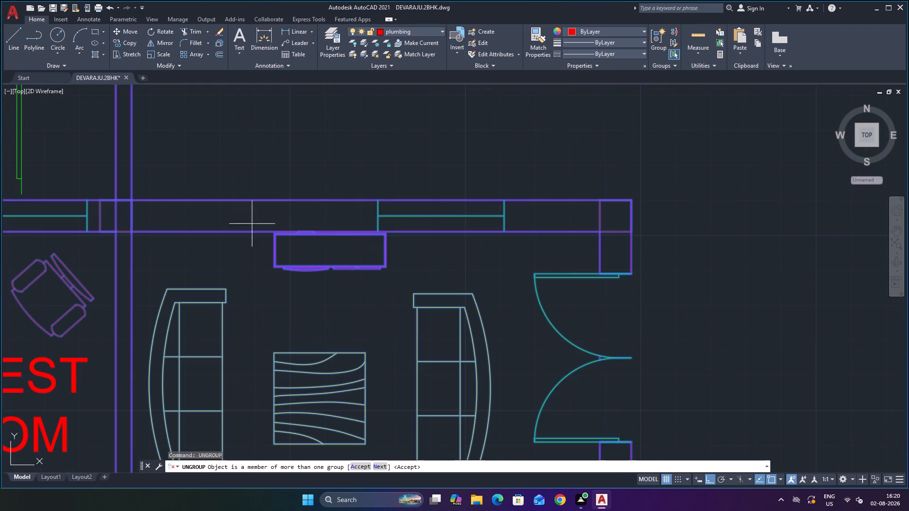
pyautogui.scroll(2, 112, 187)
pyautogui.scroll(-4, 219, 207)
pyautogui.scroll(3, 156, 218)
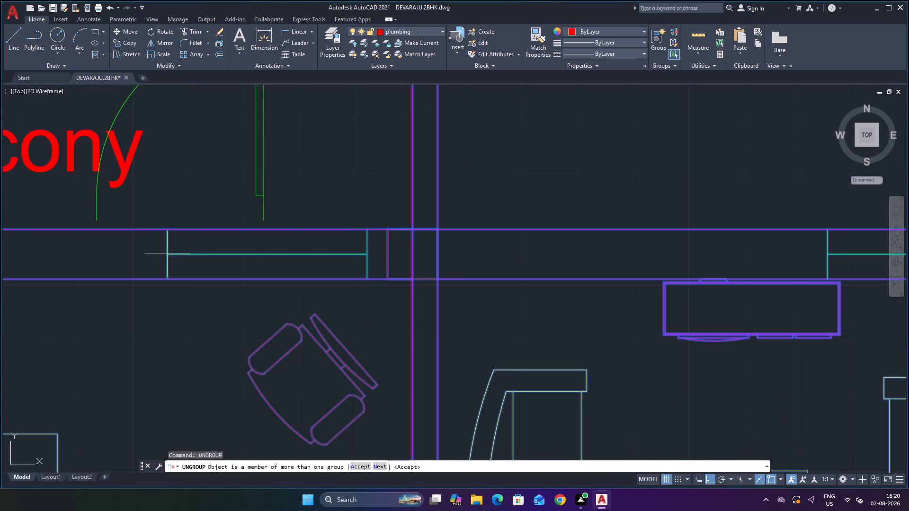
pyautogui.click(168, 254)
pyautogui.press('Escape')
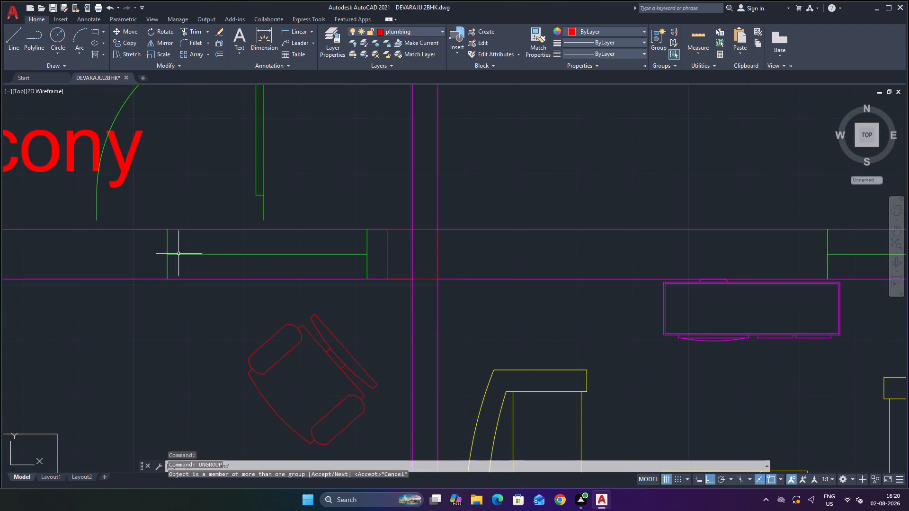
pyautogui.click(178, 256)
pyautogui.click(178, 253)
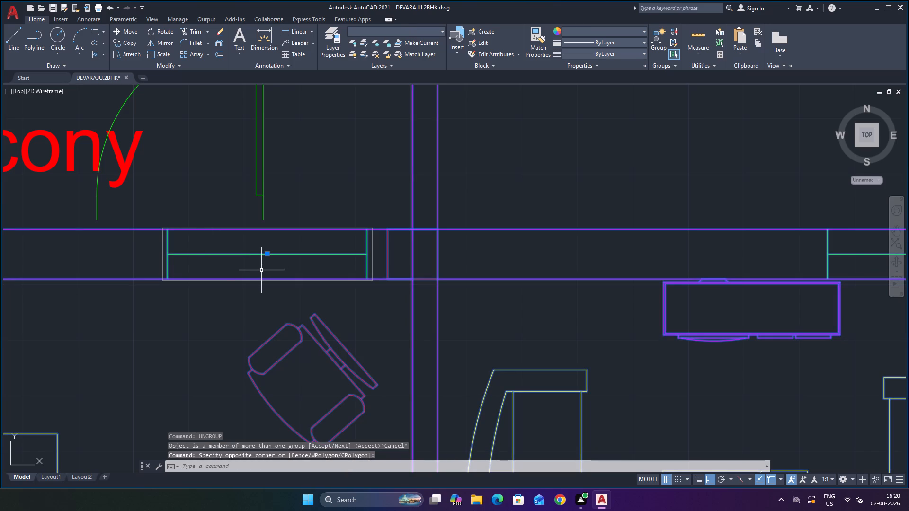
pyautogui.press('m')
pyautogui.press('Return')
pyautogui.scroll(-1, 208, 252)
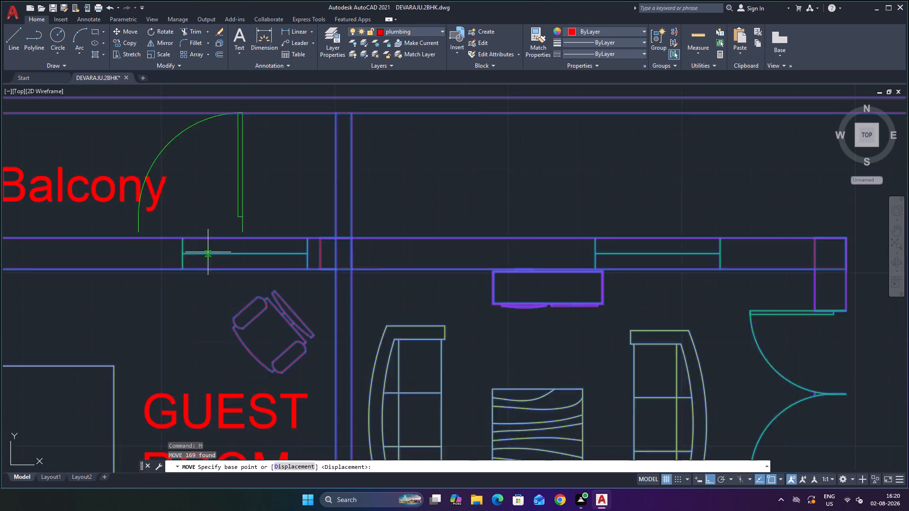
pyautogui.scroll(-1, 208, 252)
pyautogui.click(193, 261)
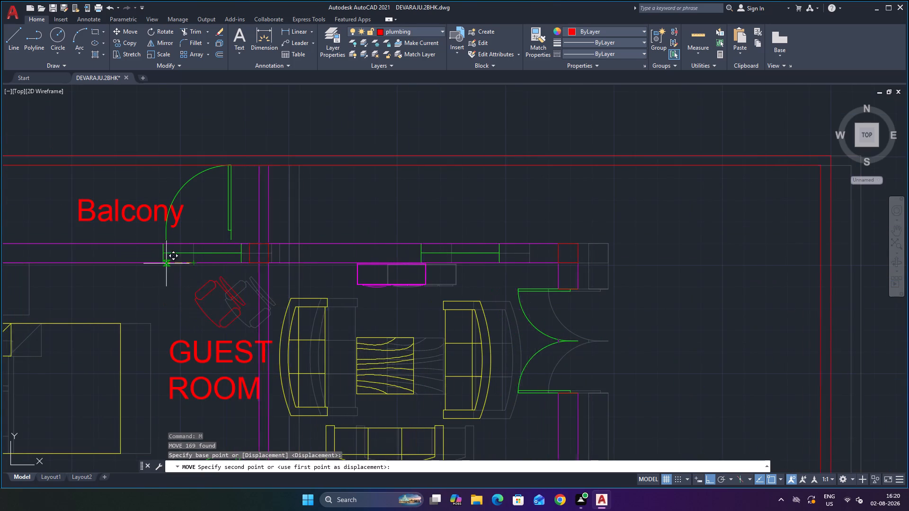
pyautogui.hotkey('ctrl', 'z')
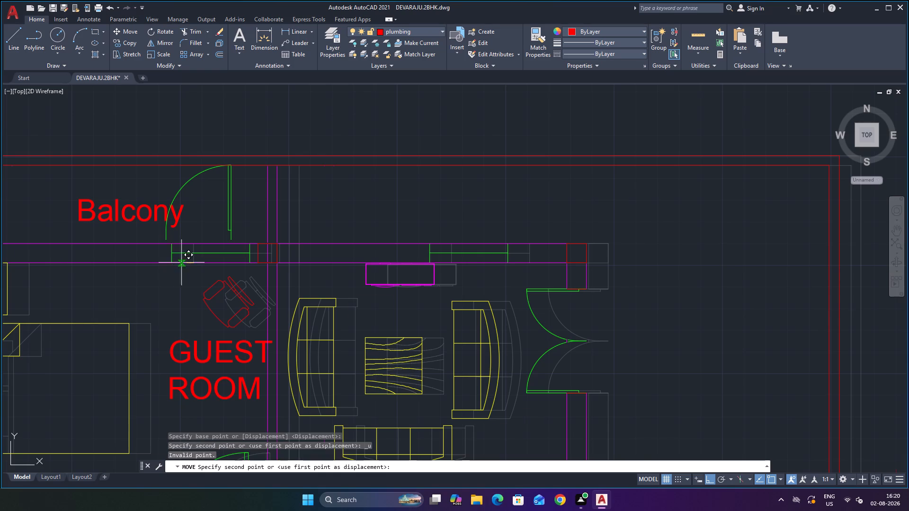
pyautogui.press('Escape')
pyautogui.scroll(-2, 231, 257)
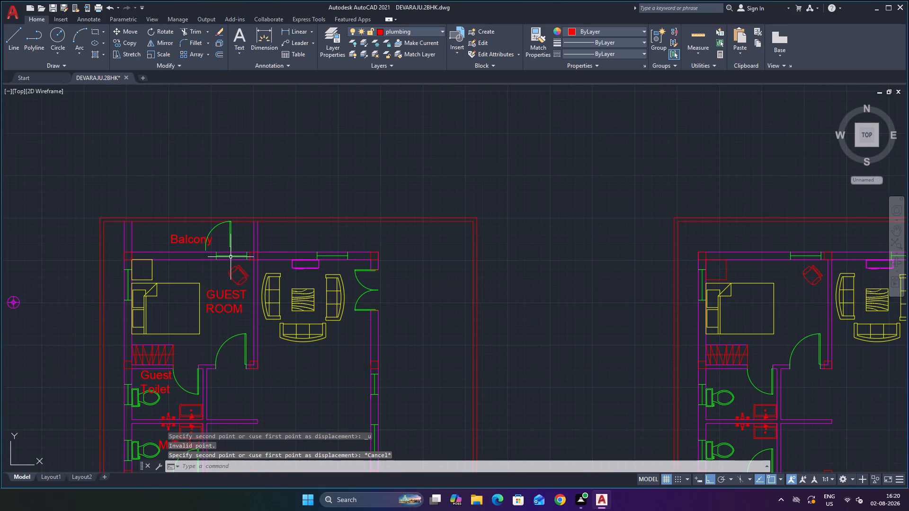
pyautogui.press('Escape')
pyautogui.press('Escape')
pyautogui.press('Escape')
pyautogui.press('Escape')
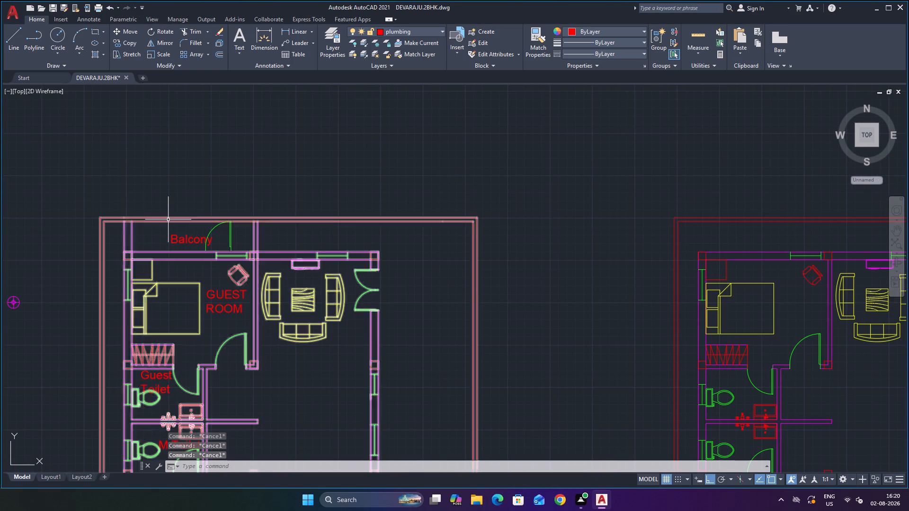
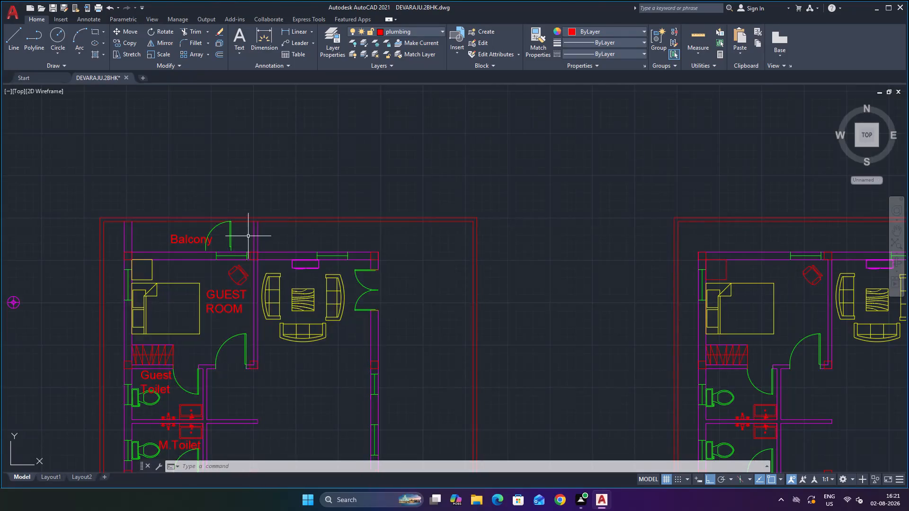
# Ungroup the first floor plan into separate objects.
pyautogui.scroll(1, 261, 244)
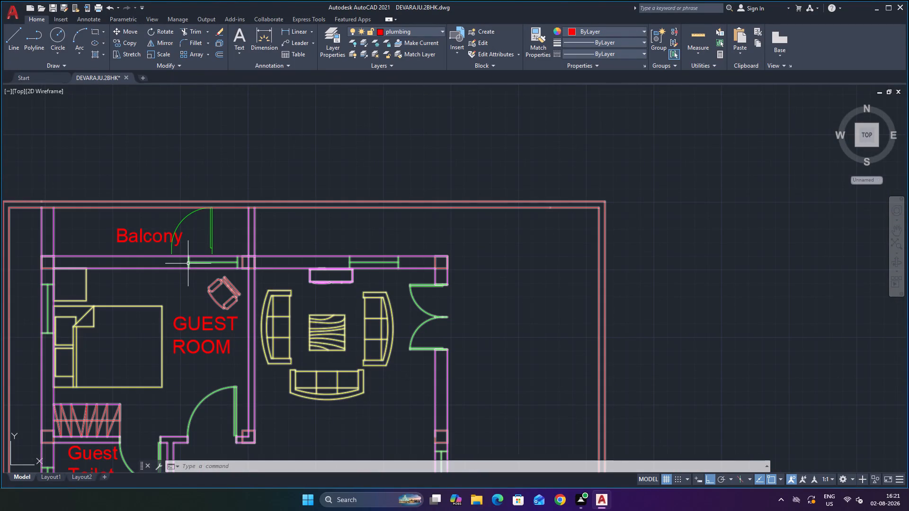
pyautogui.click(268, 200)
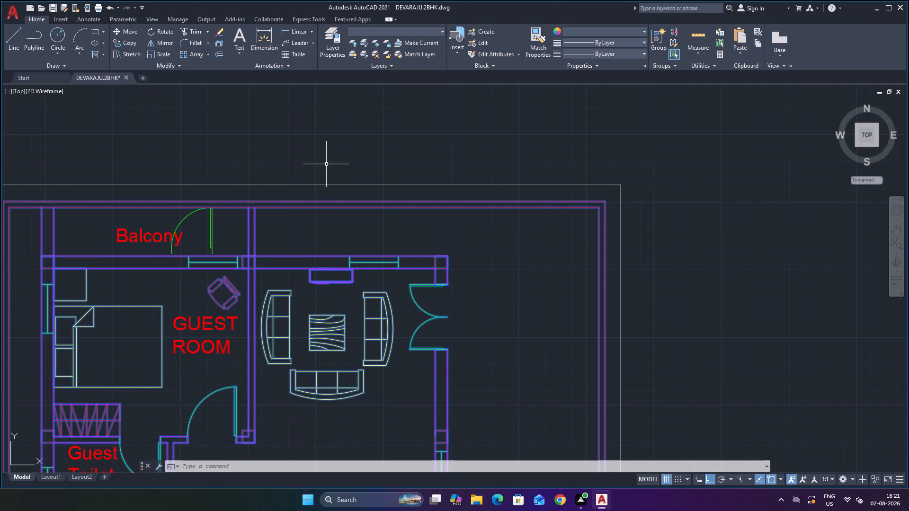
pyautogui.write('ung')
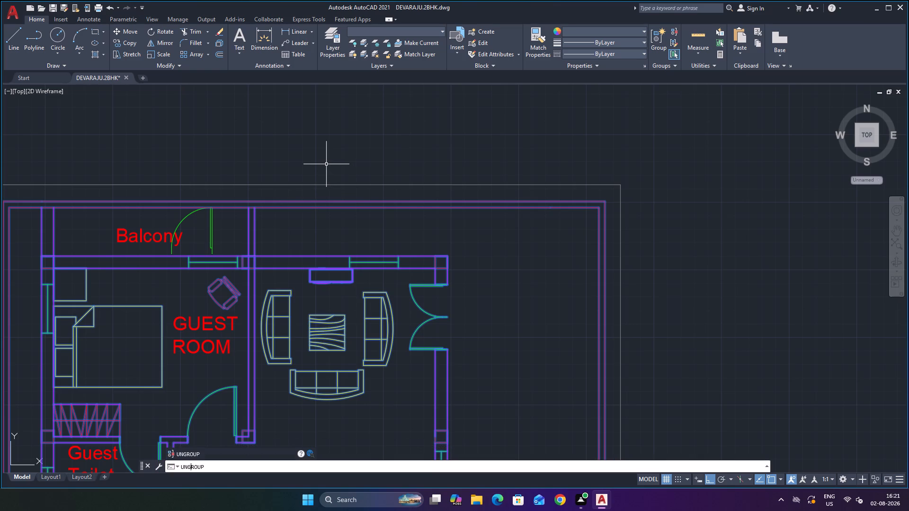
pyautogui.press('Return')
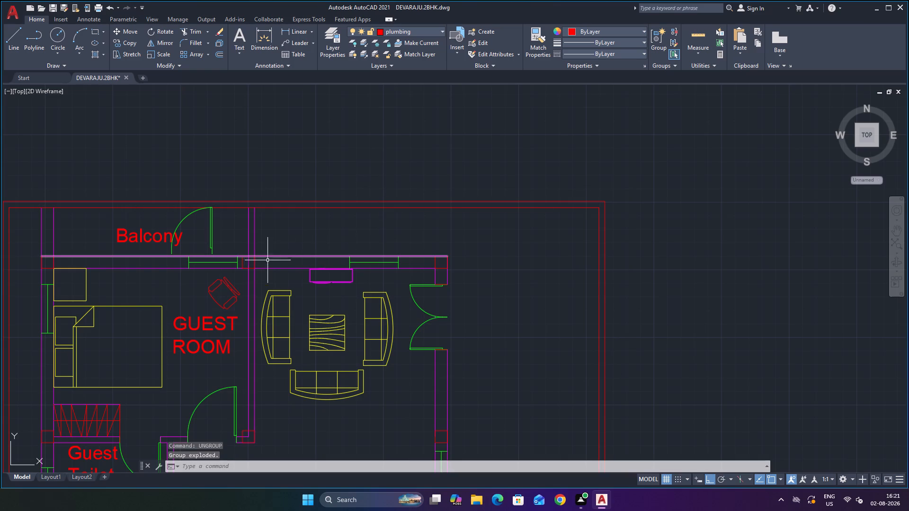
# Move the window in the first floor guest room's top wall west along the wall, clear of the balcony door.
pyautogui.click(189, 264)
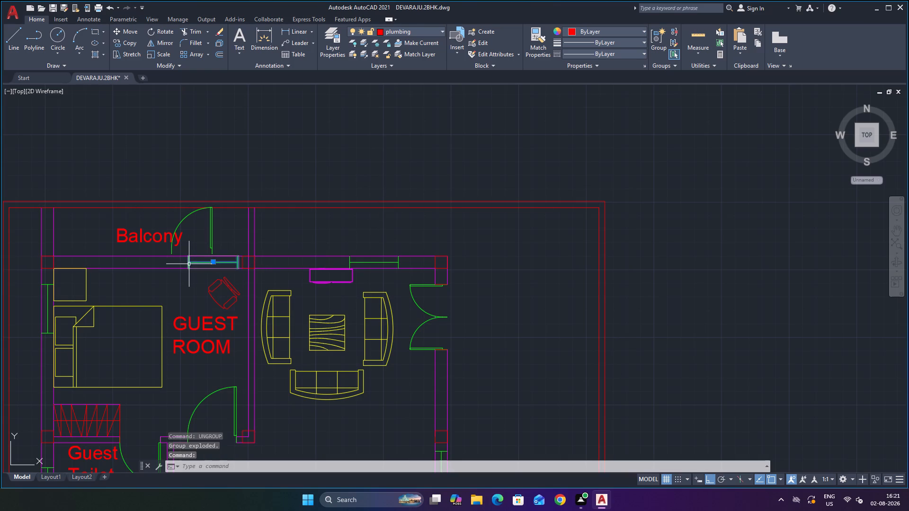
pyautogui.press('m')
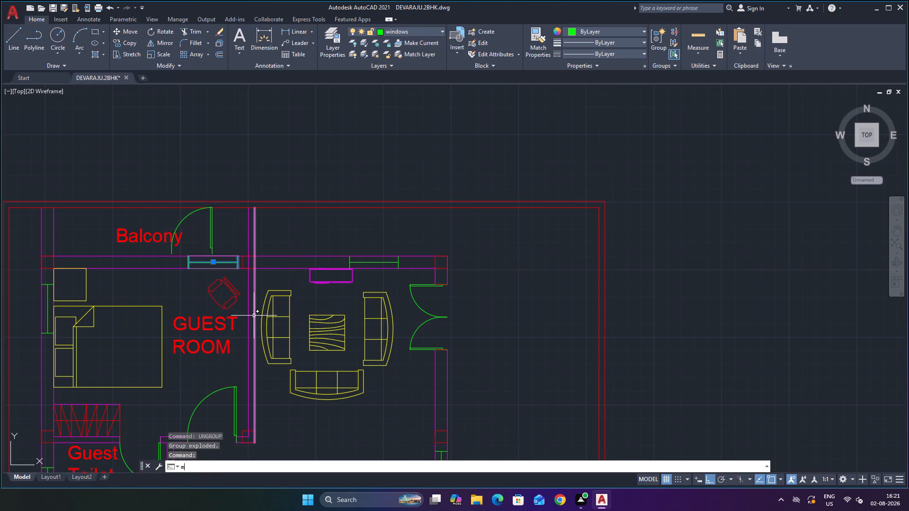
pyautogui.press('Return')
pyautogui.scroll(3, 200, 288)
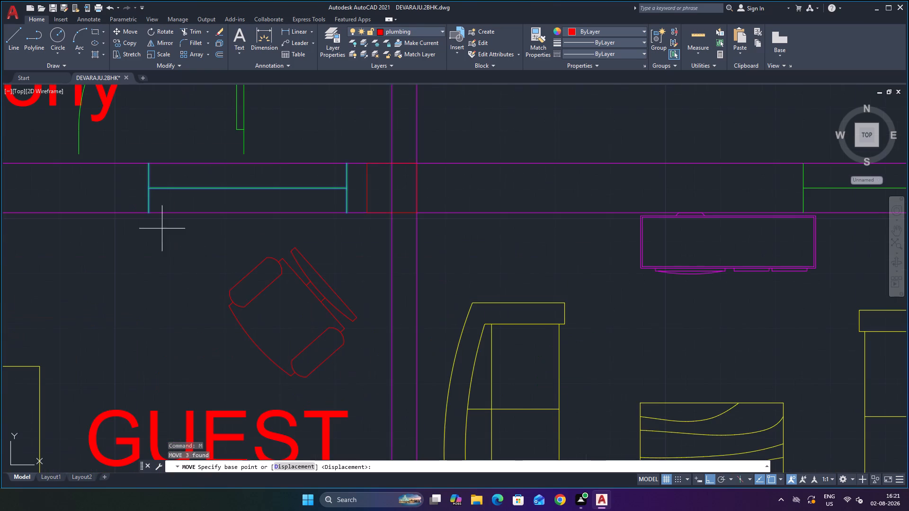
pyautogui.click(149, 212)
pyautogui.scroll(-6, 93, 199)
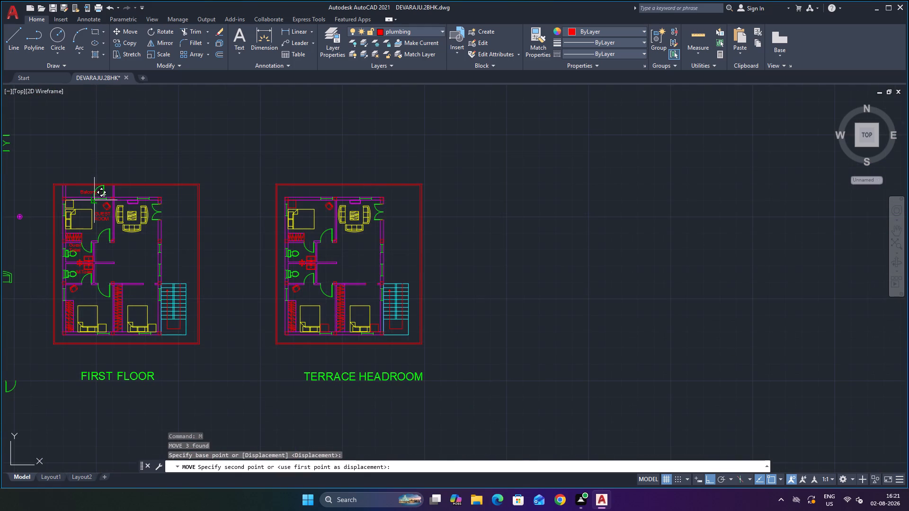
pyautogui.scroll(3, 84, 200)
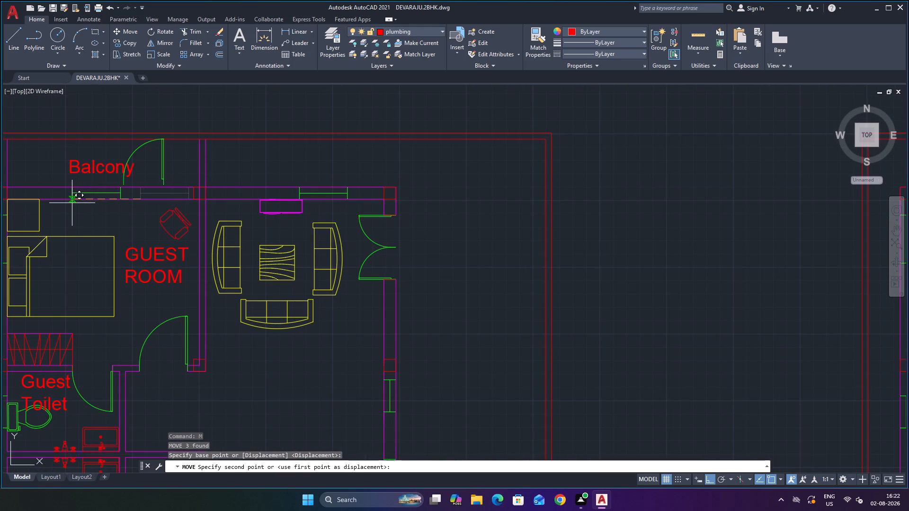
pyautogui.scroll(-2, 72, 203)
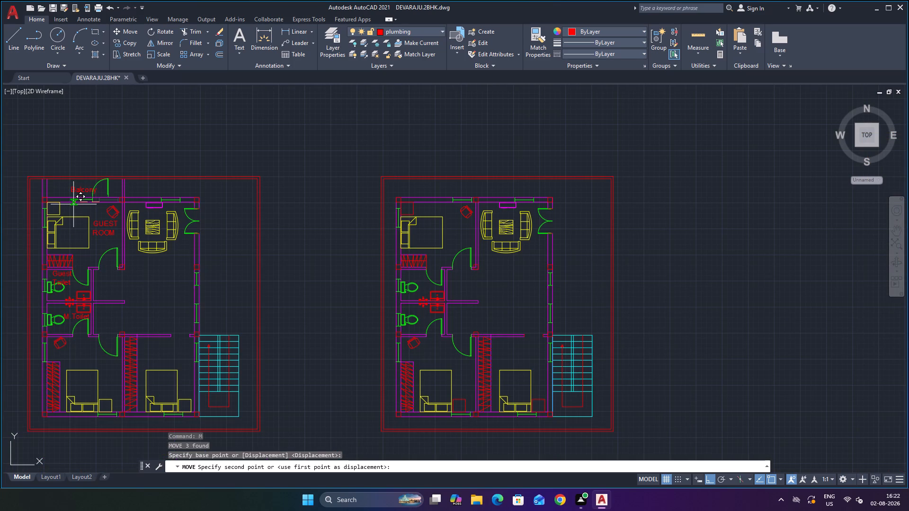
pyautogui.scroll(2, 76, 204)
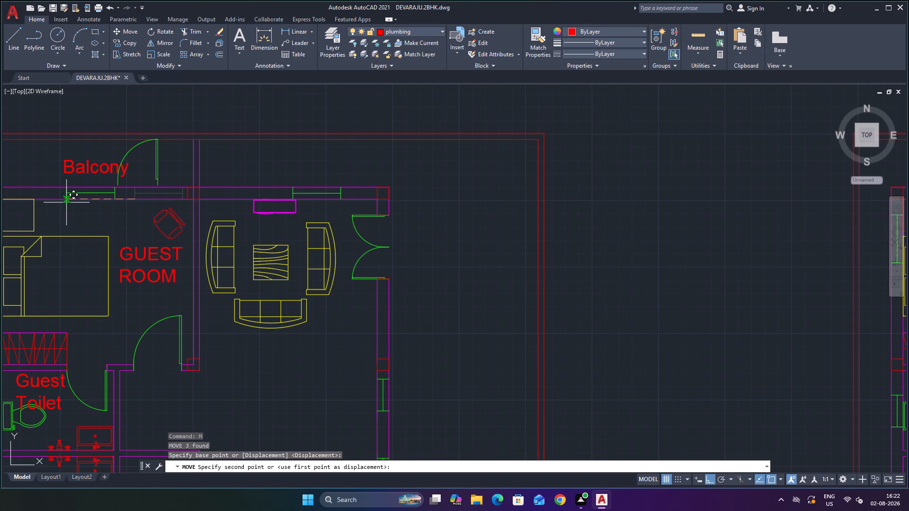
pyautogui.scroll(-1, 67, 204)
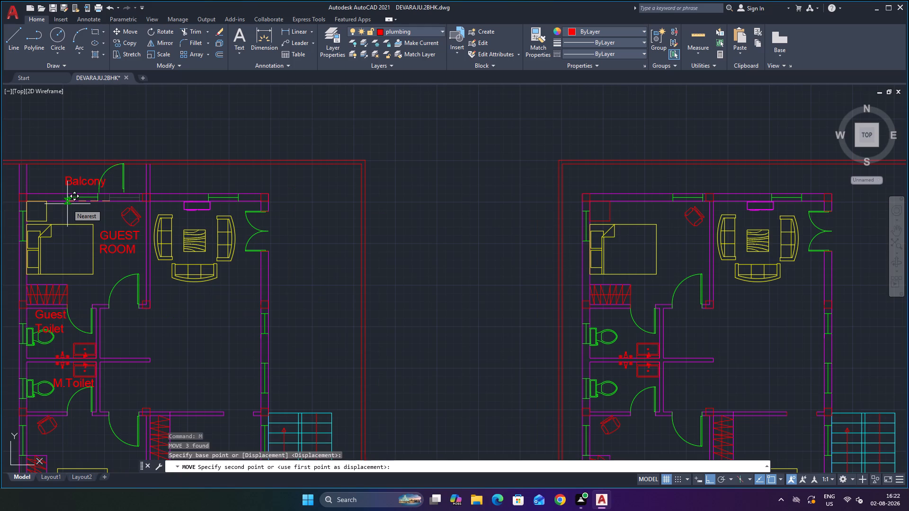
pyautogui.click(67, 204)
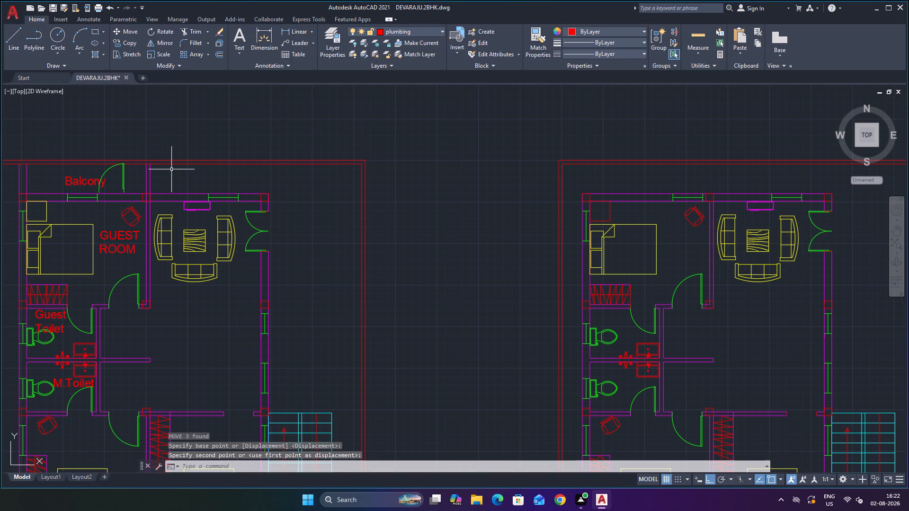
pyautogui.press('Escape')
# Move the balcony door into the guest room's top wall, with its hinge end at the column's lower west corner.
pyautogui.click(122, 182)
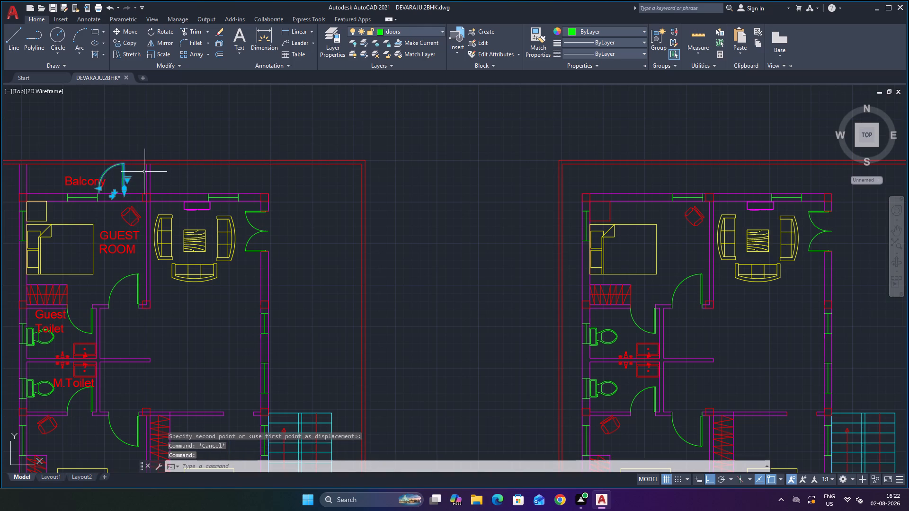
pyautogui.scroll(2, 144, 171)
pyautogui.press('m')
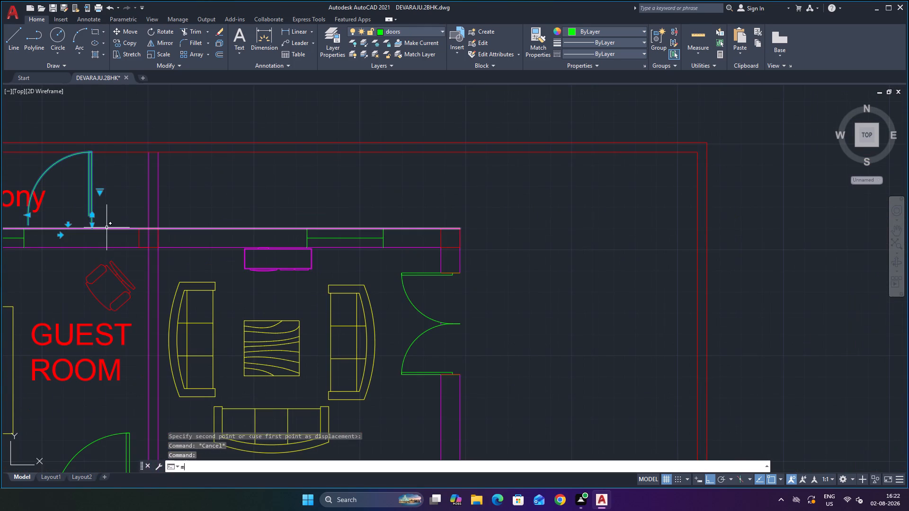
pyautogui.press('Return')
pyautogui.click(94, 223)
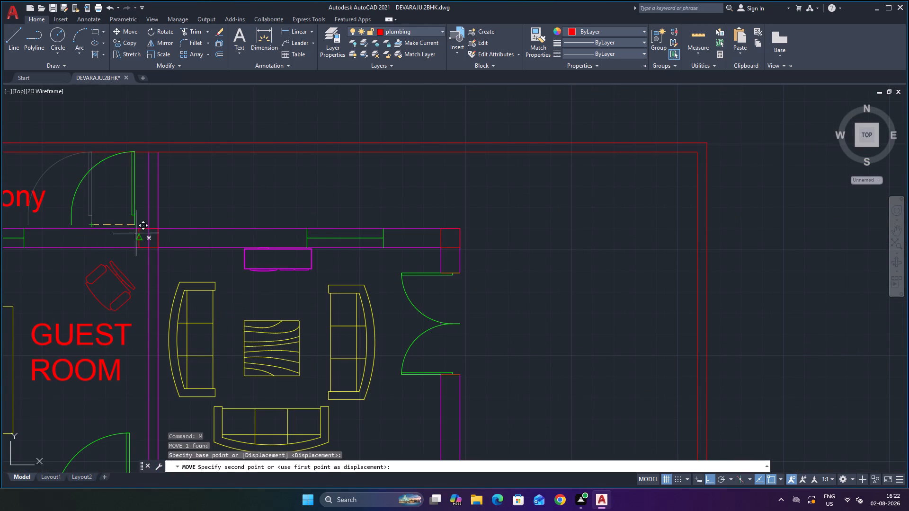
pyautogui.scroll(4, 141, 251)
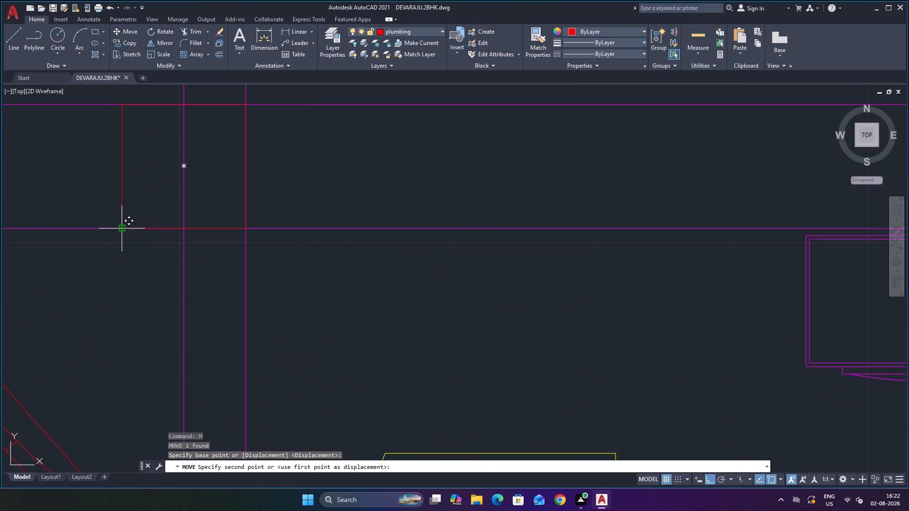
pyautogui.click(123, 226)
pyautogui.scroll(-4, 159, 202)
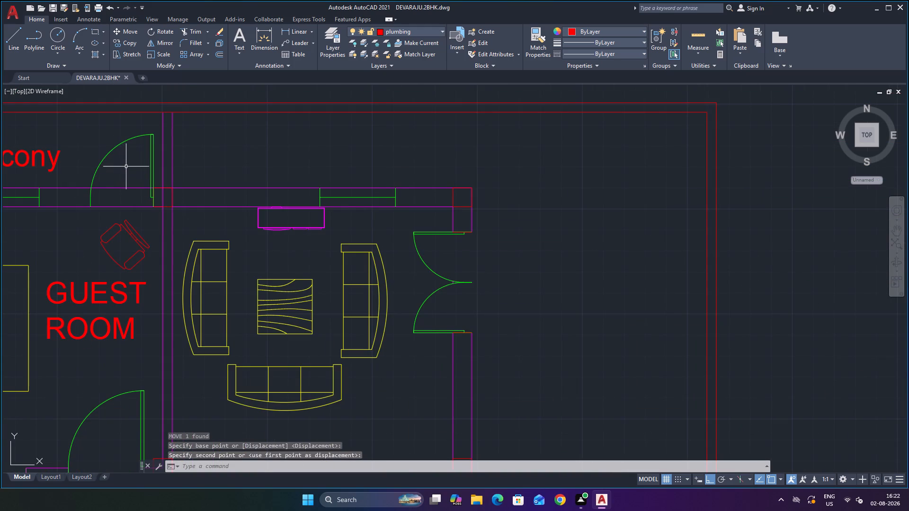
pyautogui.scroll(-1, 132, 179)
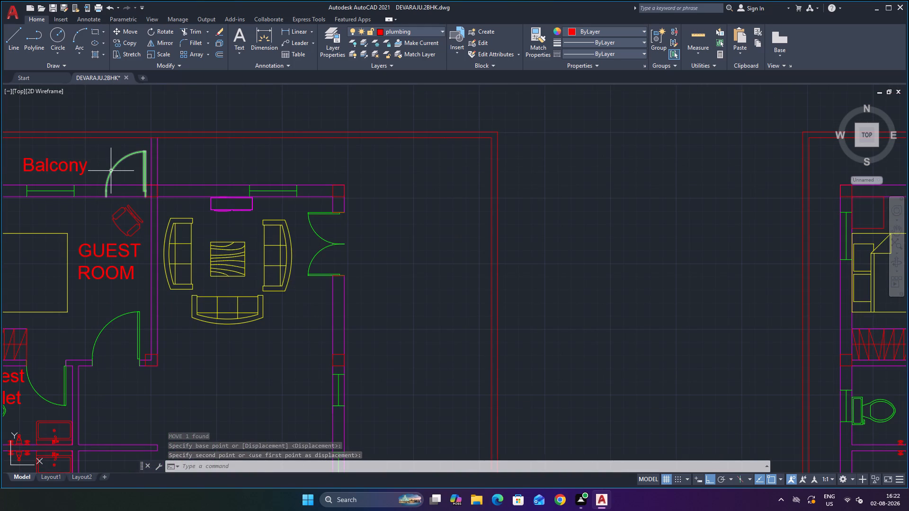
pyautogui.press('Escape')
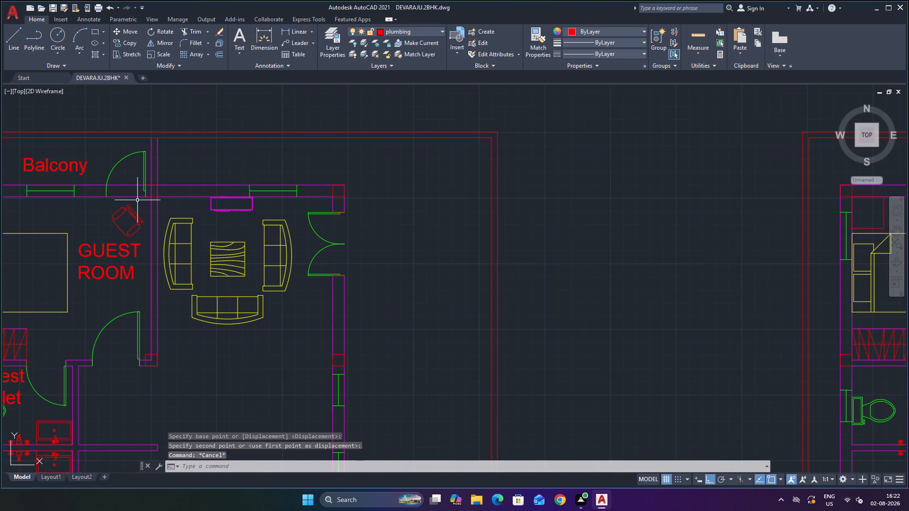
# Move the balcony door slightly west along the wall, leaving a short gap between its hinge side and the column.
pyautogui.scroll(2, 136, 199)
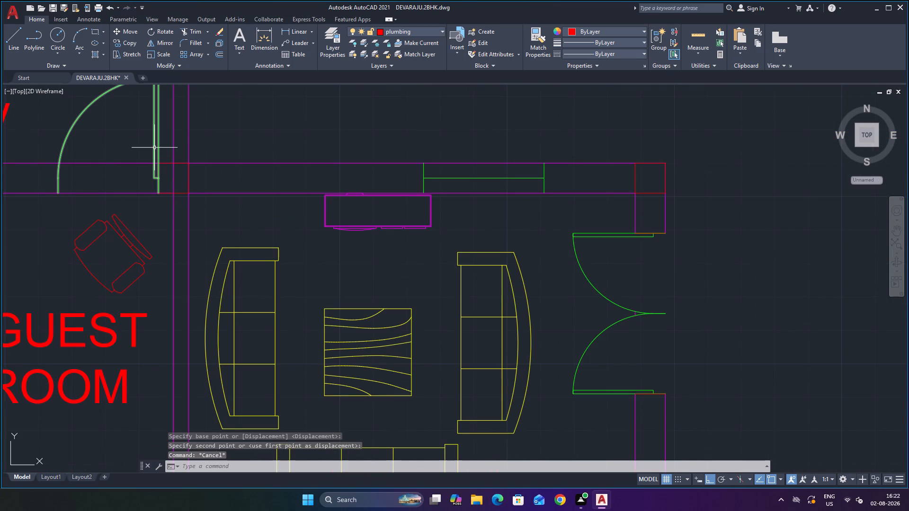
pyautogui.click(154, 145)
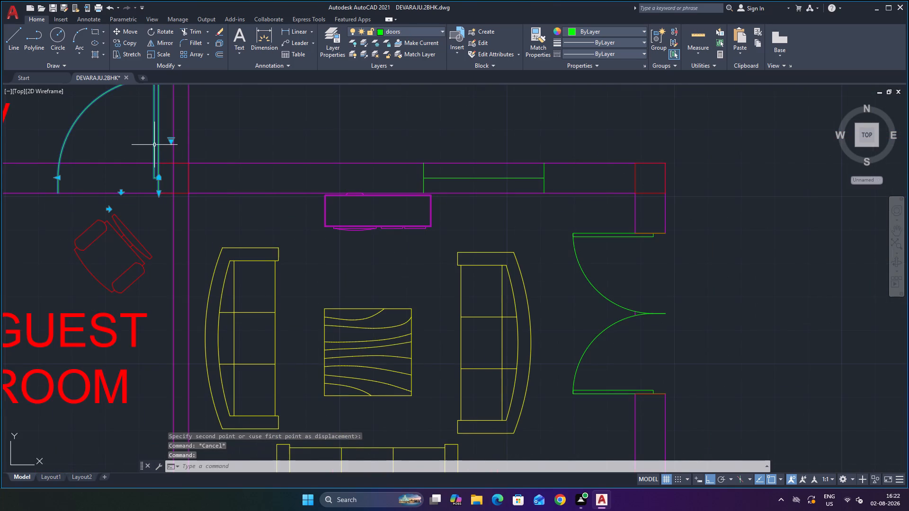
pyautogui.press('m')
pyautogui.press('Return')
pyautogui.click(151, 133)
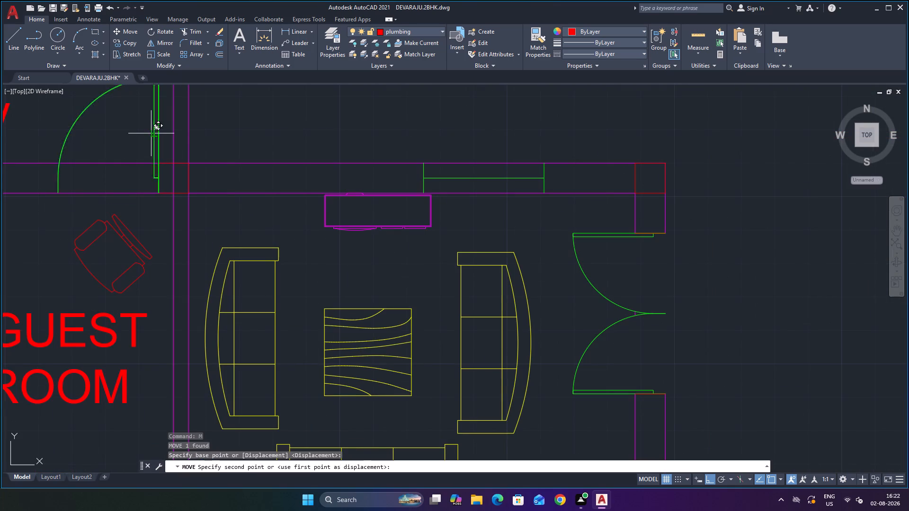
pyautogui.click(129, 134)
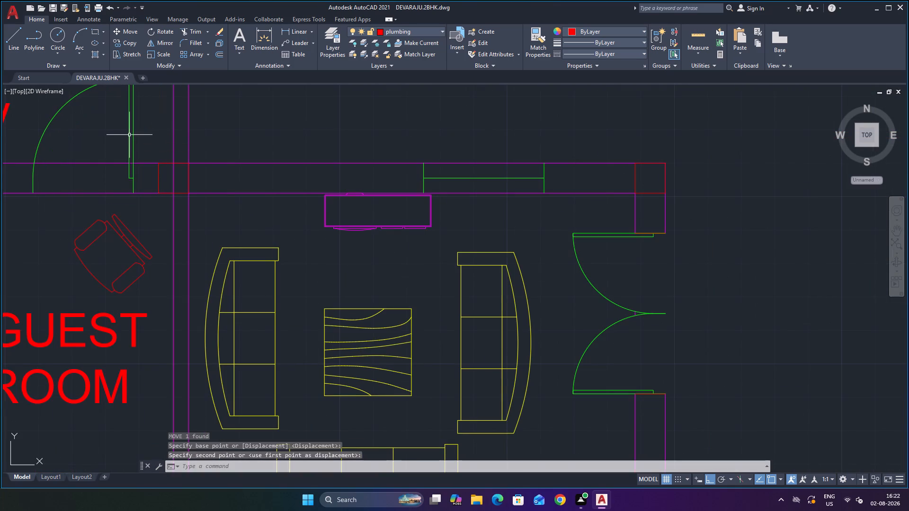
pyautogui.press('Escape')
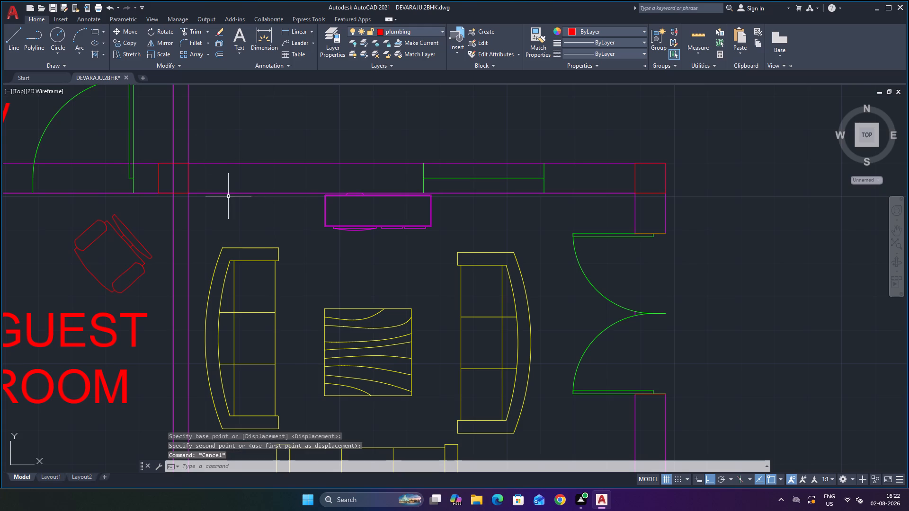
pyautogui.press('Escape')
pyautogui.press('Escape')
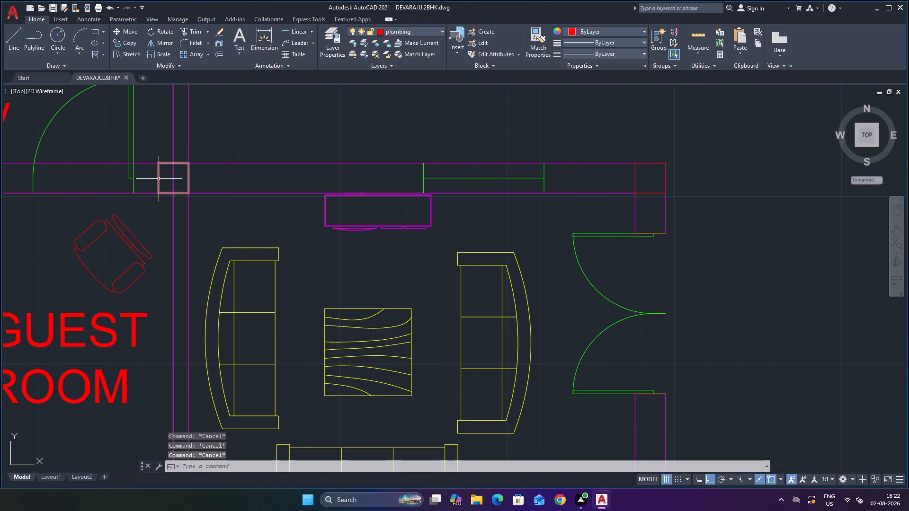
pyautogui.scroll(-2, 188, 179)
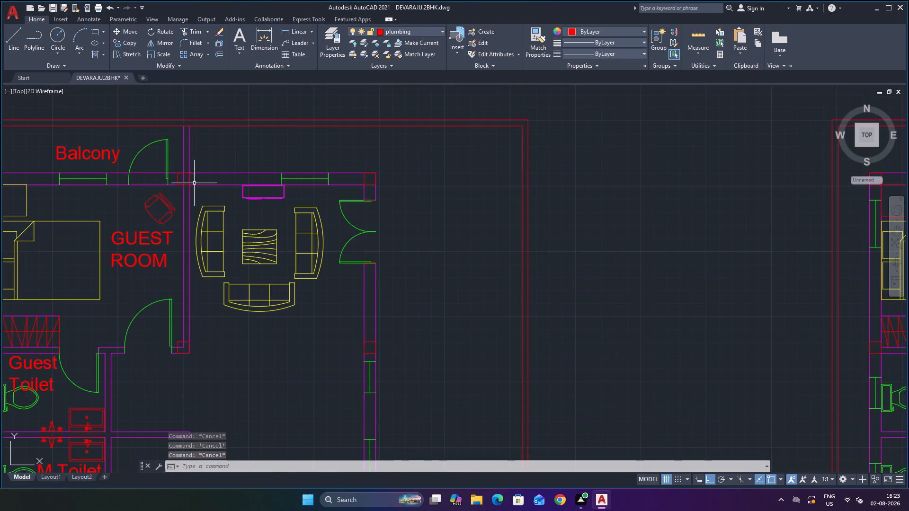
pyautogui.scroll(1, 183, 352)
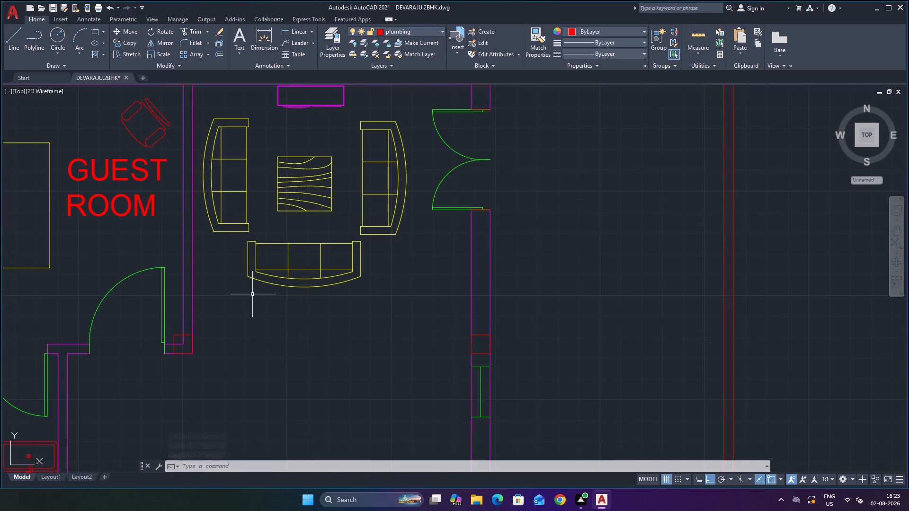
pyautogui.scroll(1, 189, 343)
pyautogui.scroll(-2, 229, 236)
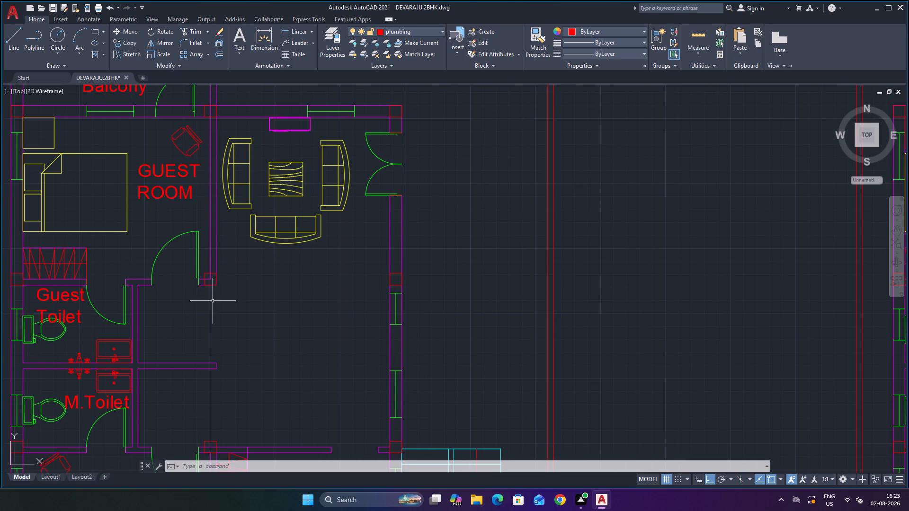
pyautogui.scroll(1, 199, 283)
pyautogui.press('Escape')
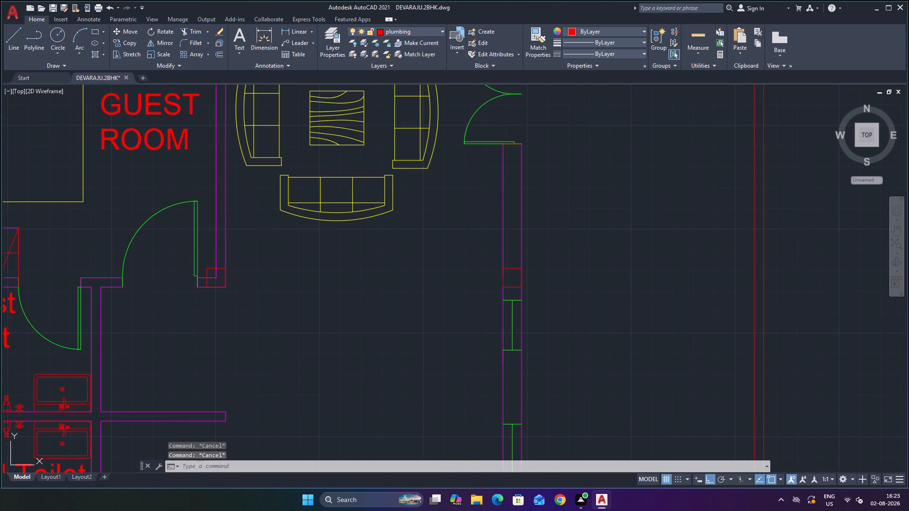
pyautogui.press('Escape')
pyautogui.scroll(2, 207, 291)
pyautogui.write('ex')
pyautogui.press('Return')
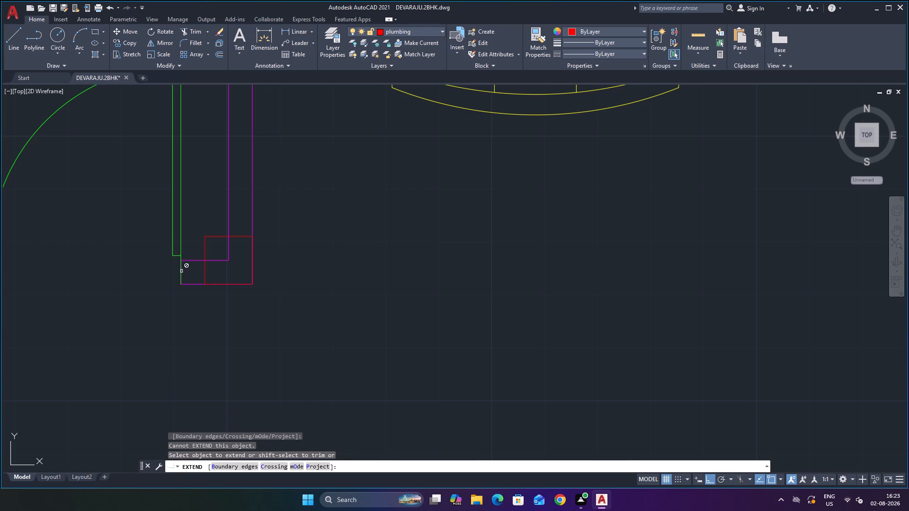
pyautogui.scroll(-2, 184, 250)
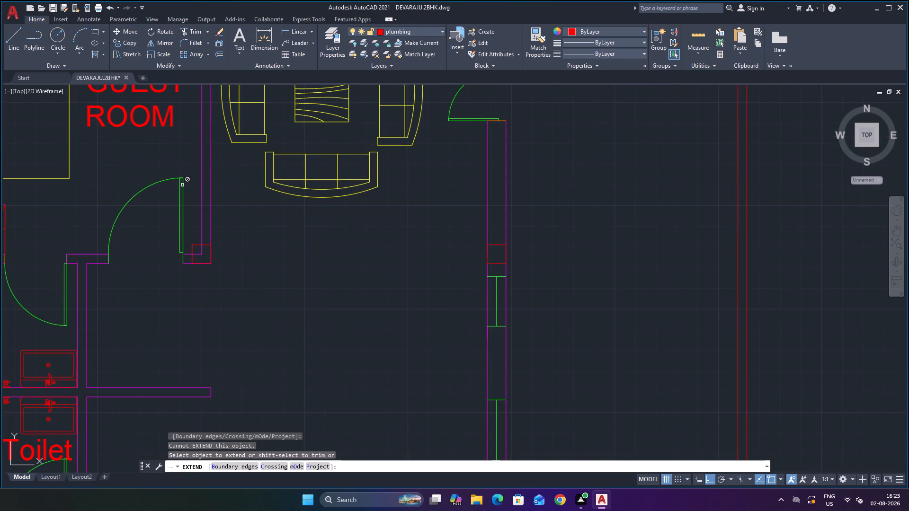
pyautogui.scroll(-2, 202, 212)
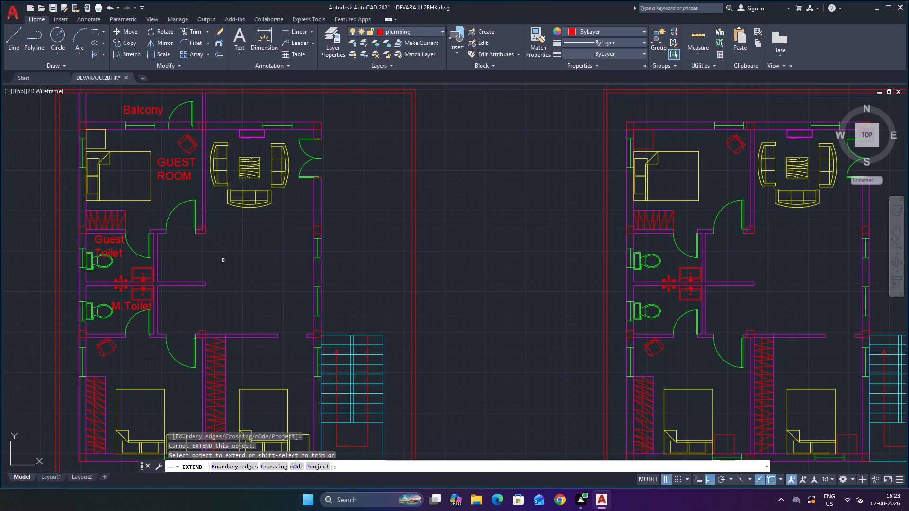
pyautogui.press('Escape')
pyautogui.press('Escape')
# Draw a vertical line about 11'-10" long from the lower west corner beside the guest room's interior door up past the top wall.
pyautogui.click(12, 46)
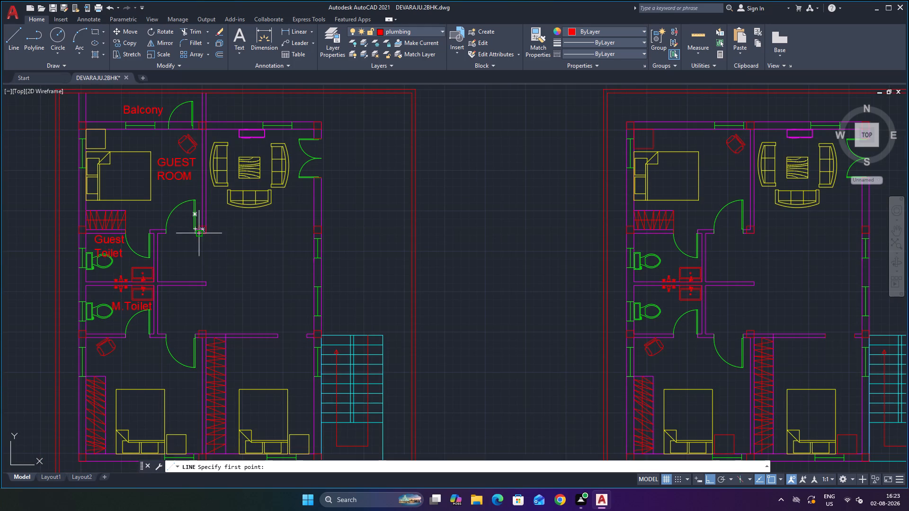
pyautogui.scroll(4, 196, 236)
pyautogui.click(174, 215)
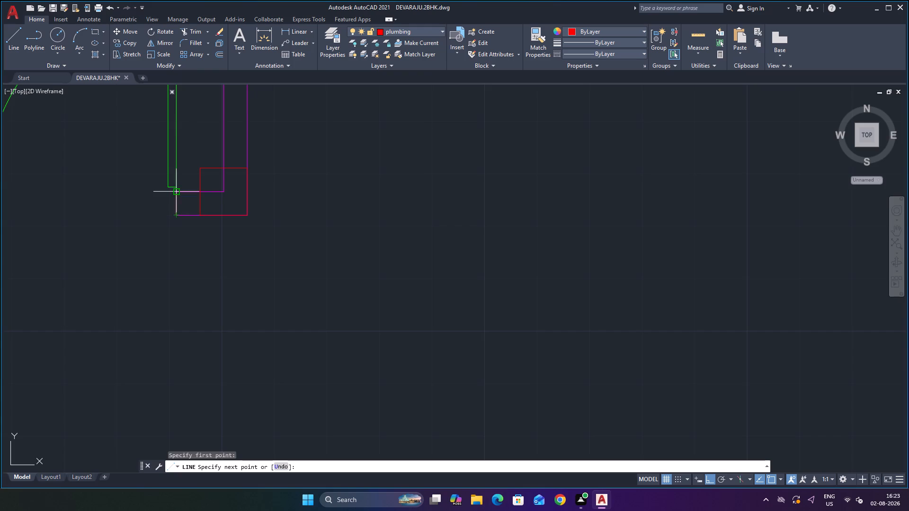
pyautogui.scroll(-5, 173, 189)
pyautogui.scroll(4, 177, 123)
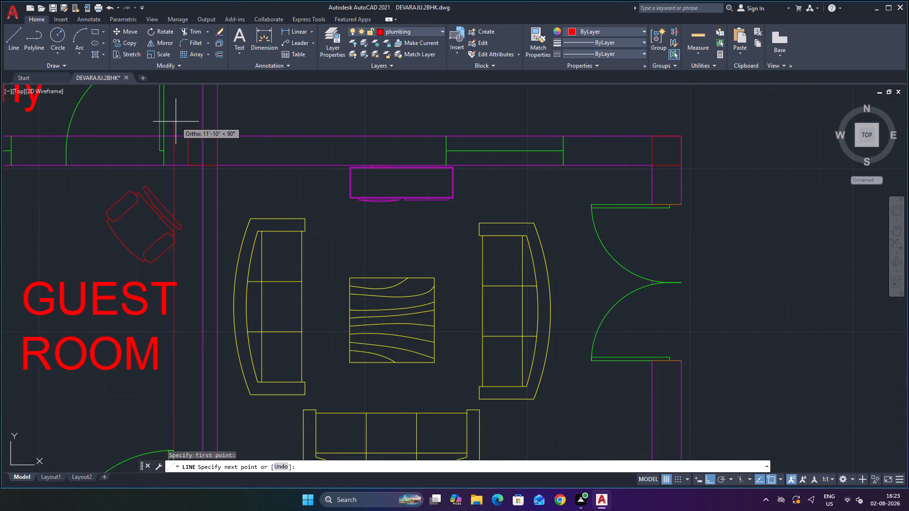
pyautogui.click(175, 121)
pyautogui.scroll(-1, 184, 99)
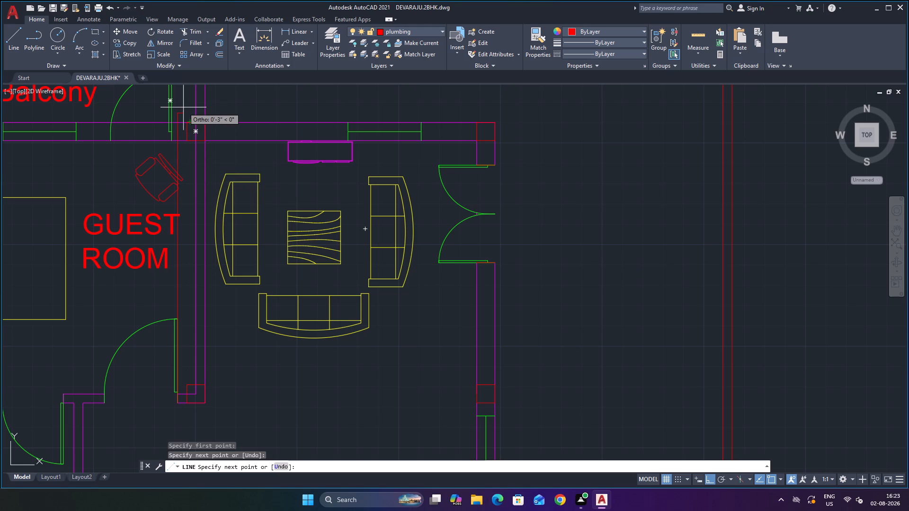
pyautogui.press('Escape')
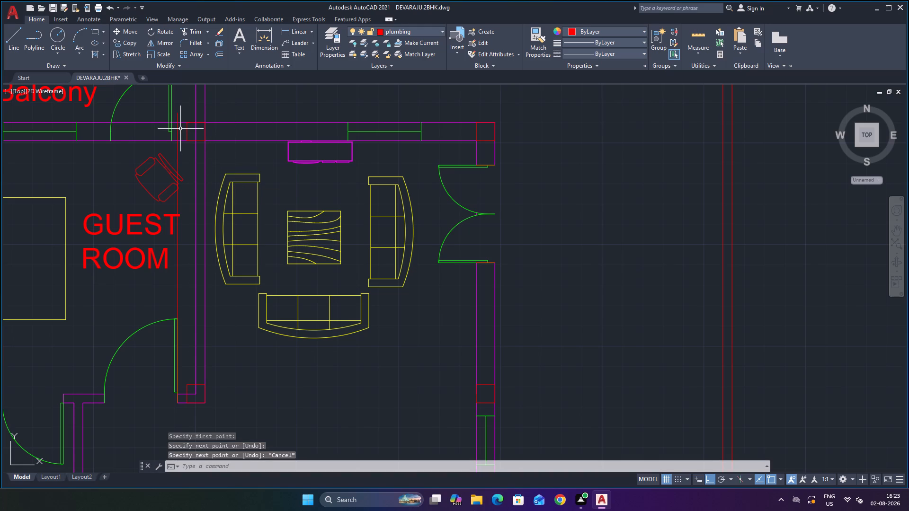
pyautogui.press('Escape')
pyautogui.press('Escape')
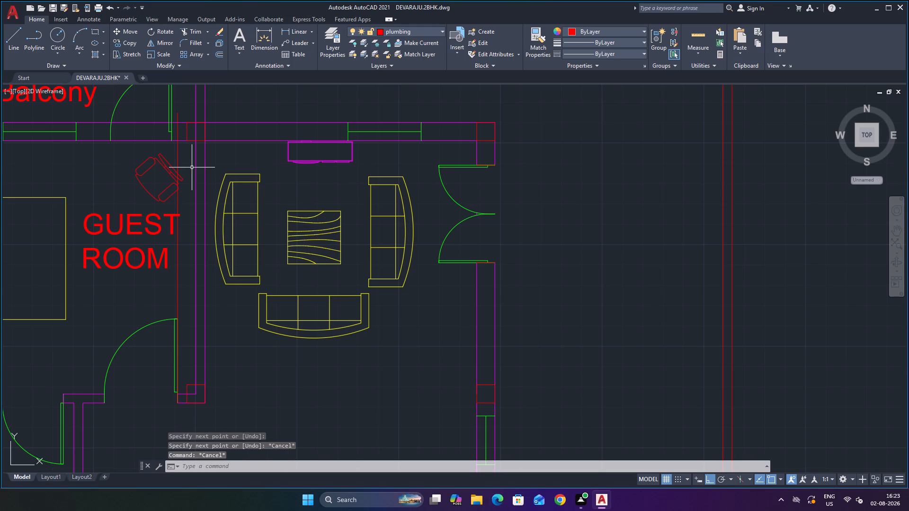
# Trim the vertical construction line below the guest room's top wall and where it crosses the chair.
pyautogui.press('t')
pyautogui.press('r')
pyautogui.press('Return')
pyautogui.click(185, 155)
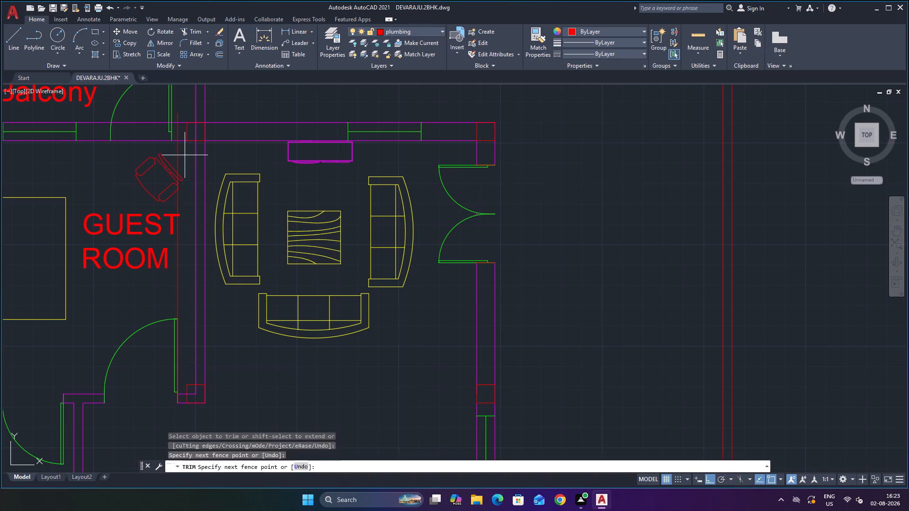
pyautogui.click(173, 156)
pyautogui.click(186, 202)
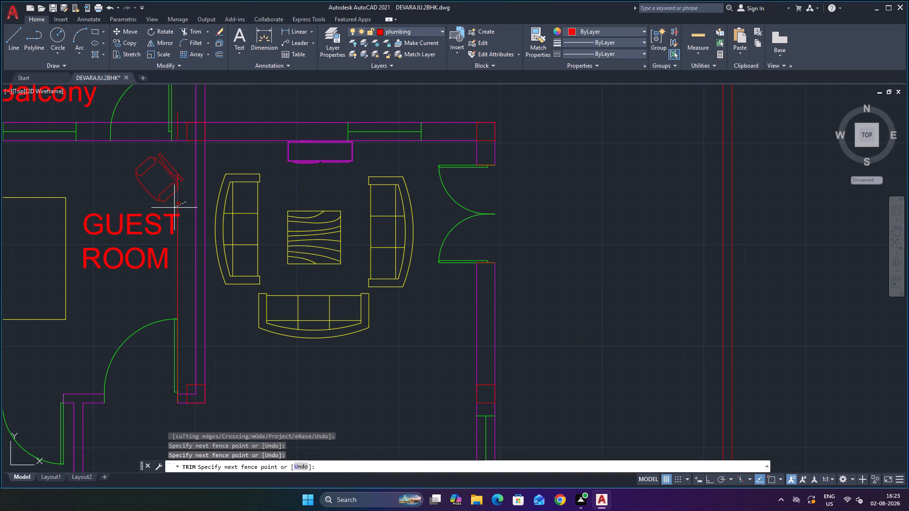
pyautogui.click(174, 208)
pyautogui.scroll(3, 174, 169)
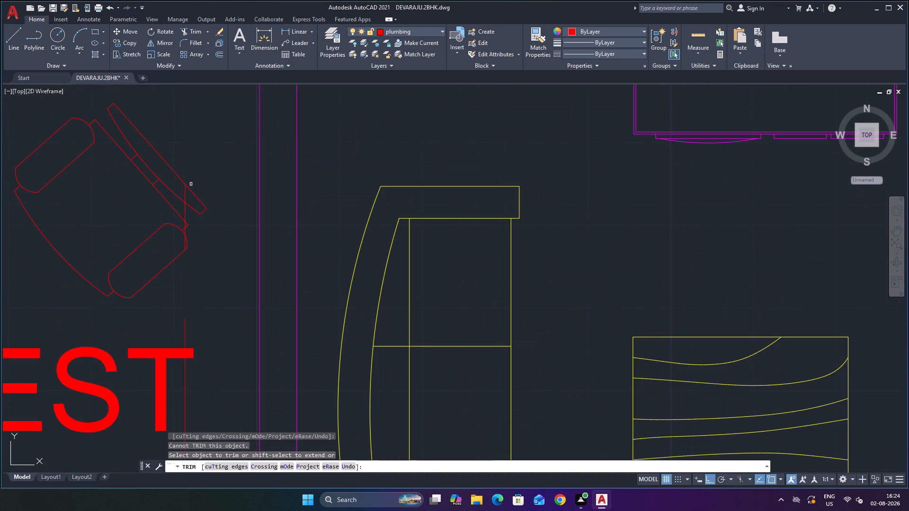
pyautogui.scroll(3, 187, 193)
pyautogui.click(176, 188)
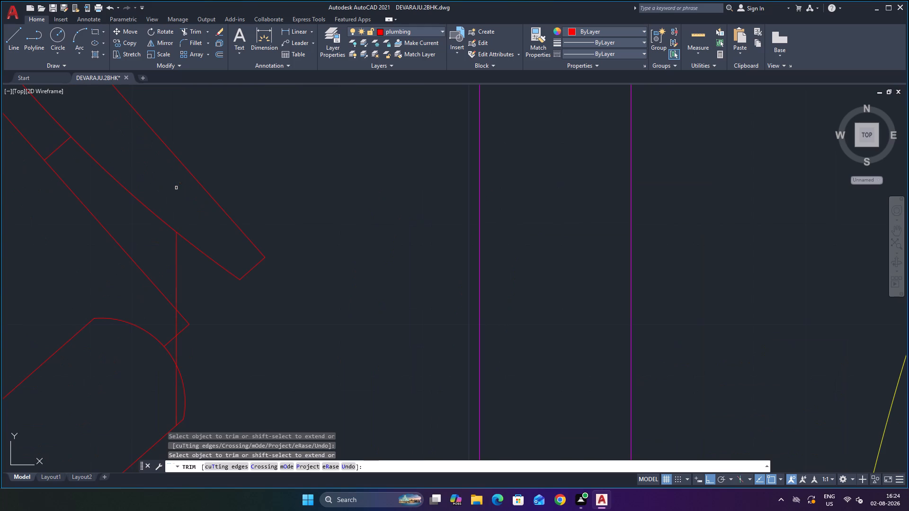
pyautogui.click(178, 259)
pyautogui.click(172, 263)
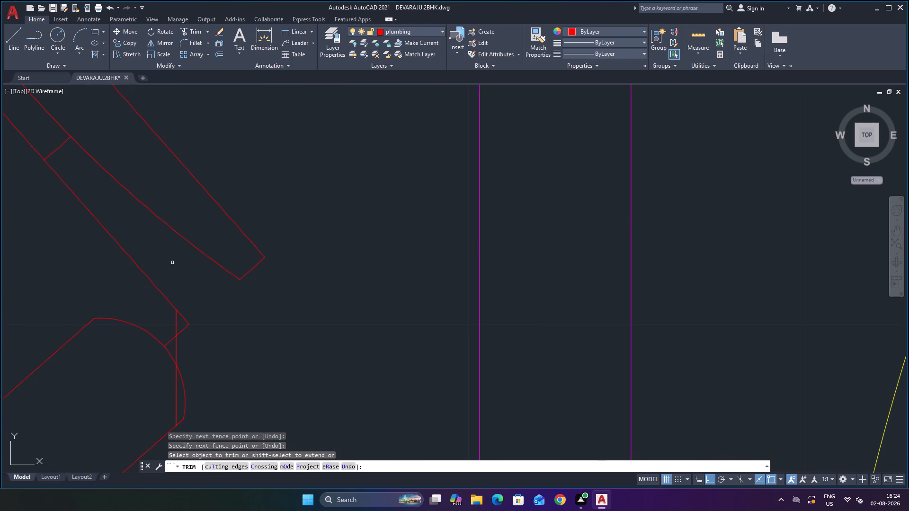
pyautogui.scroll(-2, 177, 264)
pyautogui.scroll(4, 174, 321)
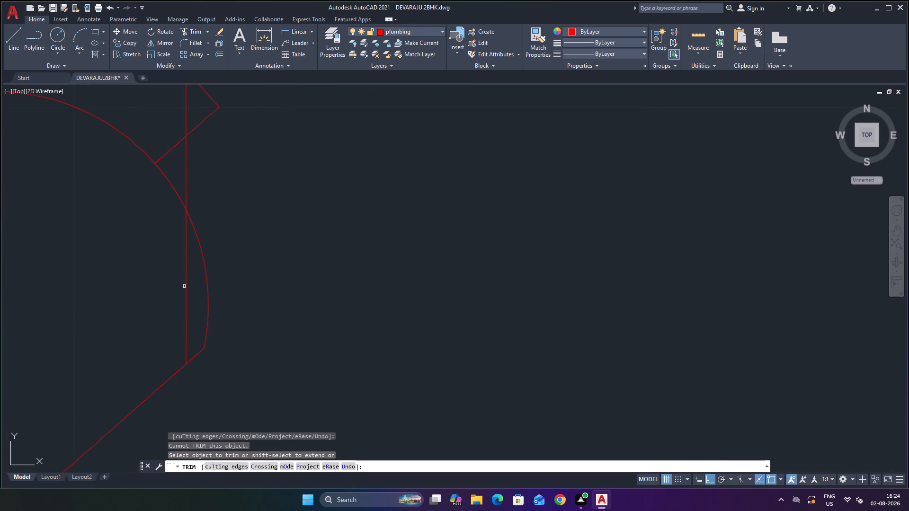
pyautogui.click(185, 276)
pyautogui.click(186, 162)
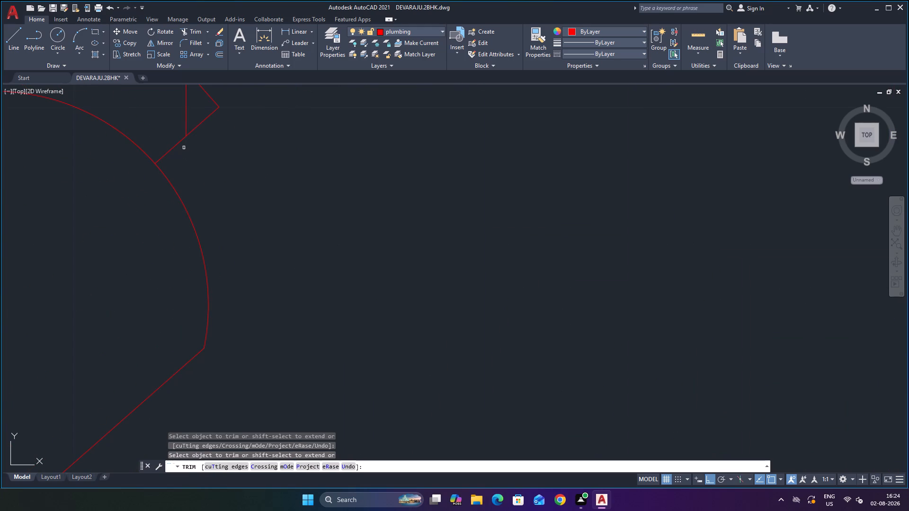
pyautogui.click(186, 109)
# Trim the rest of the construction line beside the GUEST ROOM label, down to the interior door.
pyautogui.scroll(-4, 221, 237)
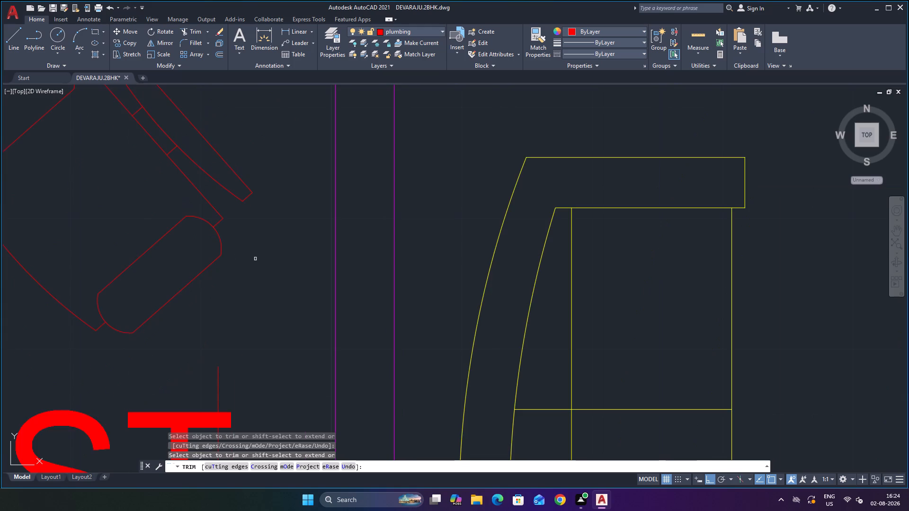
pyautogui.scroll(-3, 255, 259)
pyautogui.scroll(-3, 252, 334)
pyautogui.scroll(3, 280, 379)
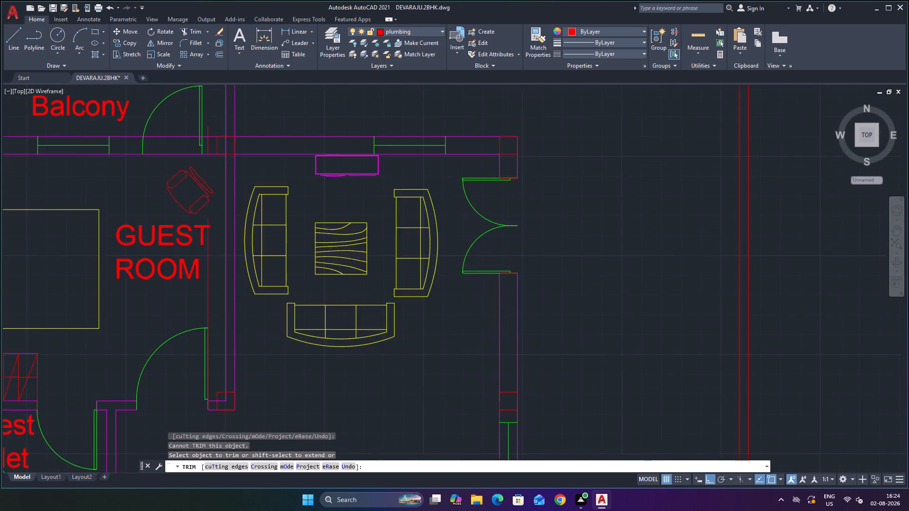
pyautogui.click(174, 247)
pyautogui.click(143, 247)
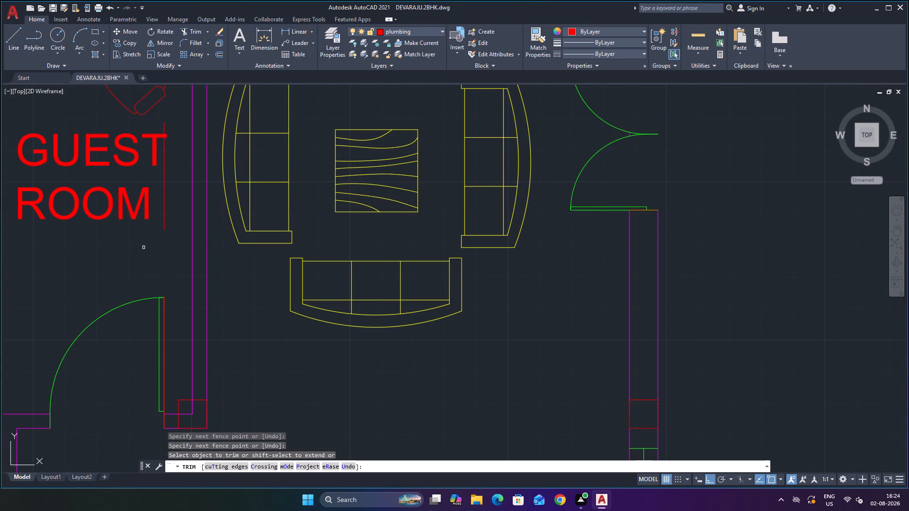
pyautogui.click(178, 191)
pyautogui.click(159, 218)
pyautogui.scroll(-3, 166, 265)
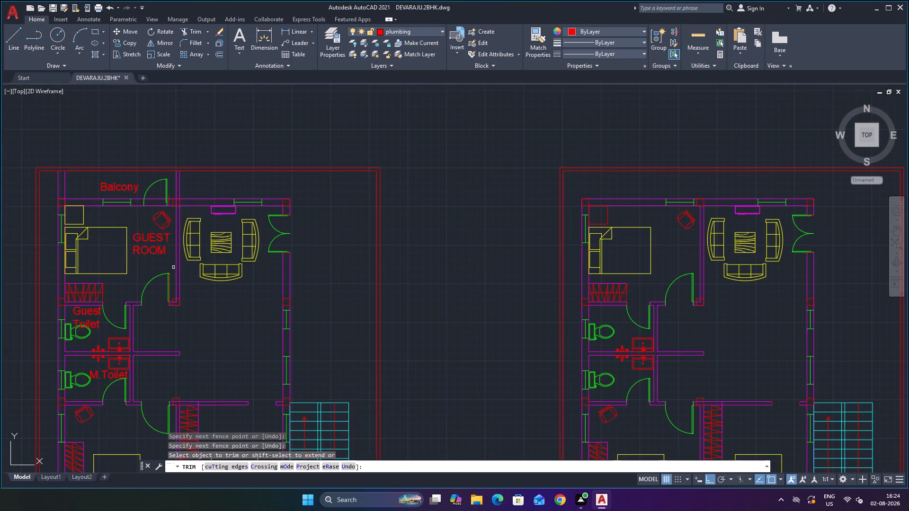
# Trim the construction line's remaining pieces along the interior door leaf and the adjoining wall end.
pyautogui.scroll(4, 173, 307)
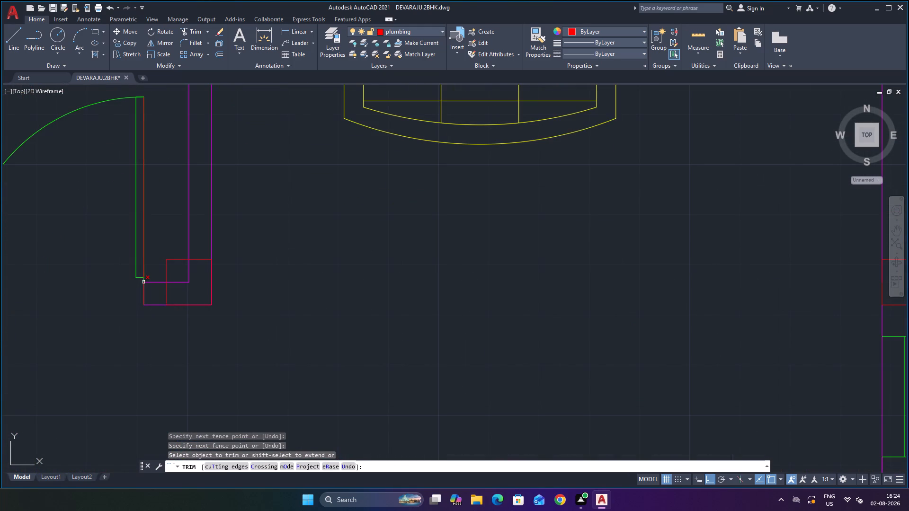
pyautogui.click(145, 267)
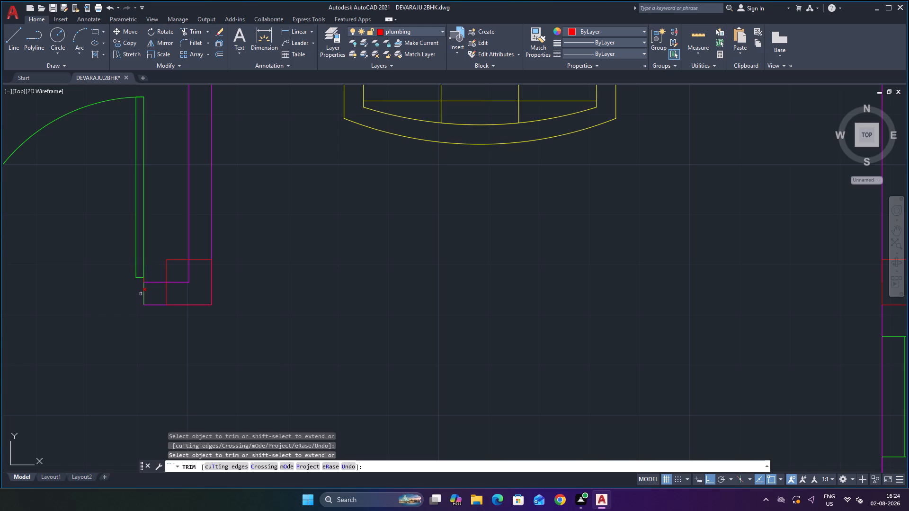
pyautogui.scroll(3, 142, 292)
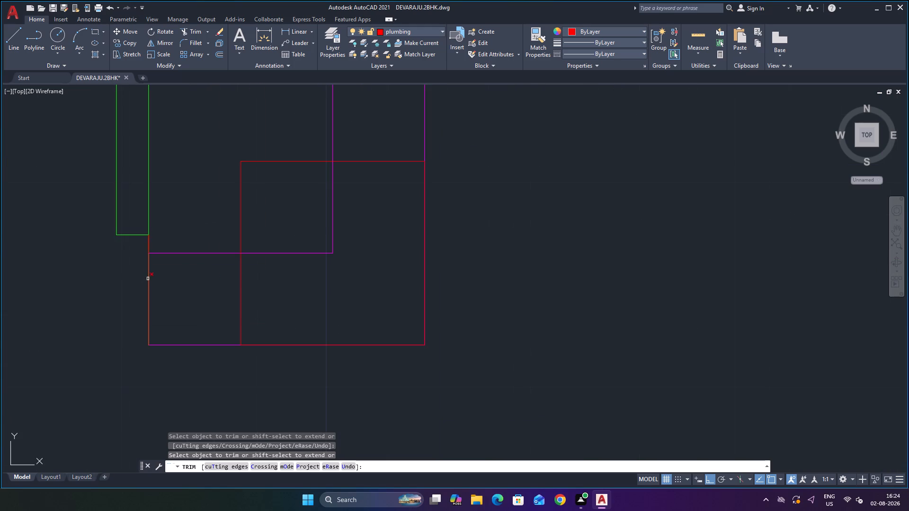
pyautogui.click(147, 274)
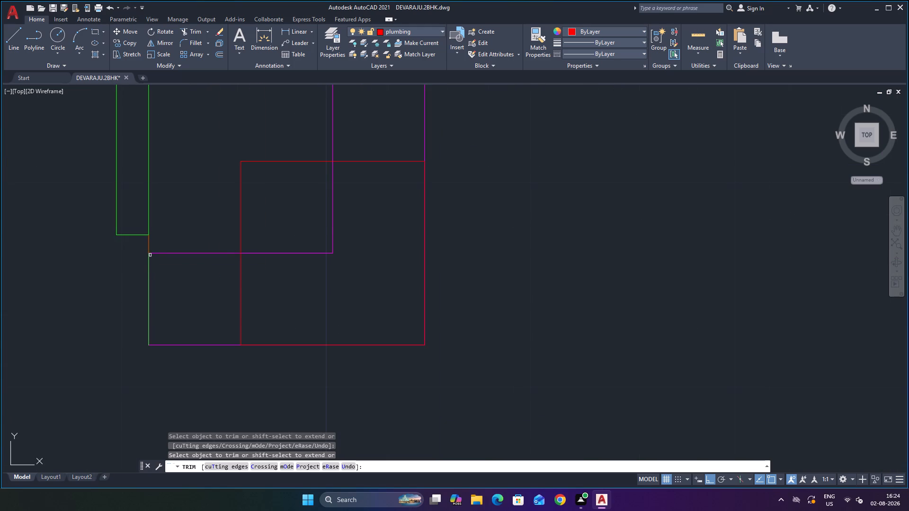
pyautogui.click(148, 247)
pyautogui.scroll(-4, 186, 230)
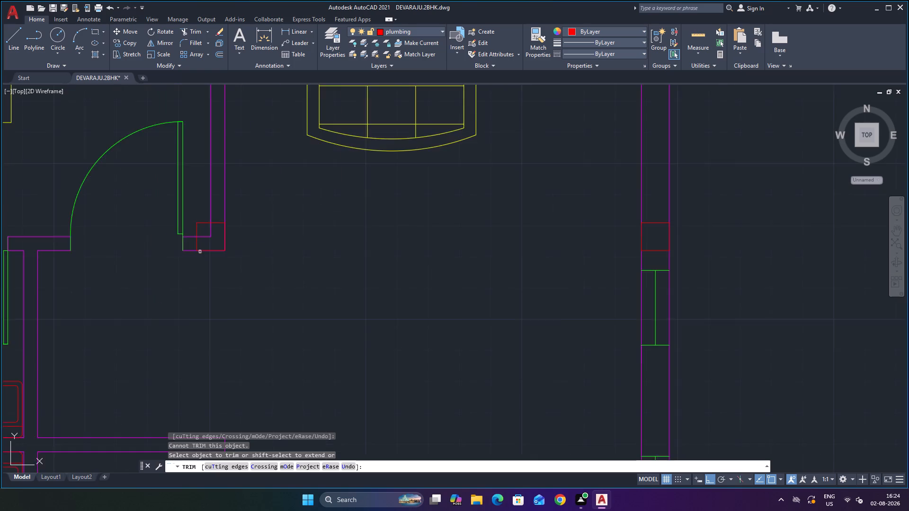
pyautogui.scroll(-4, 200, 252)
pyautogui.scroll(5, 208, 211)
pyautogui.press('Escape')
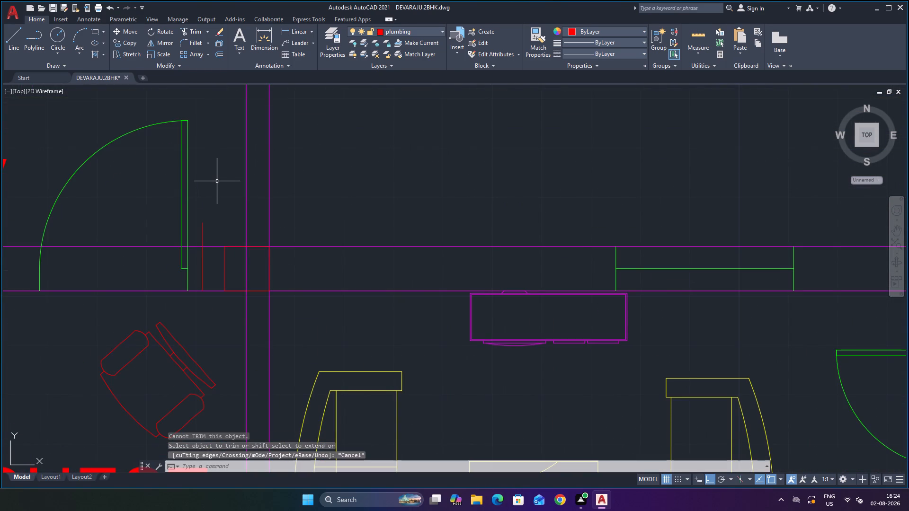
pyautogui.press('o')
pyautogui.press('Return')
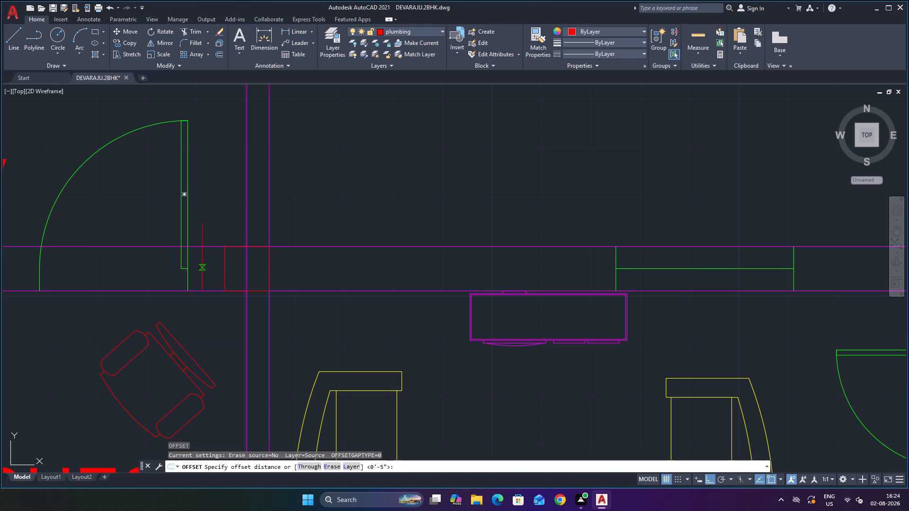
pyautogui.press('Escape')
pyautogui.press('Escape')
# Trim the construction line's overhang above the guest room's top wall, keeping the part within the wall thickness.
pyautogui.write('tr')
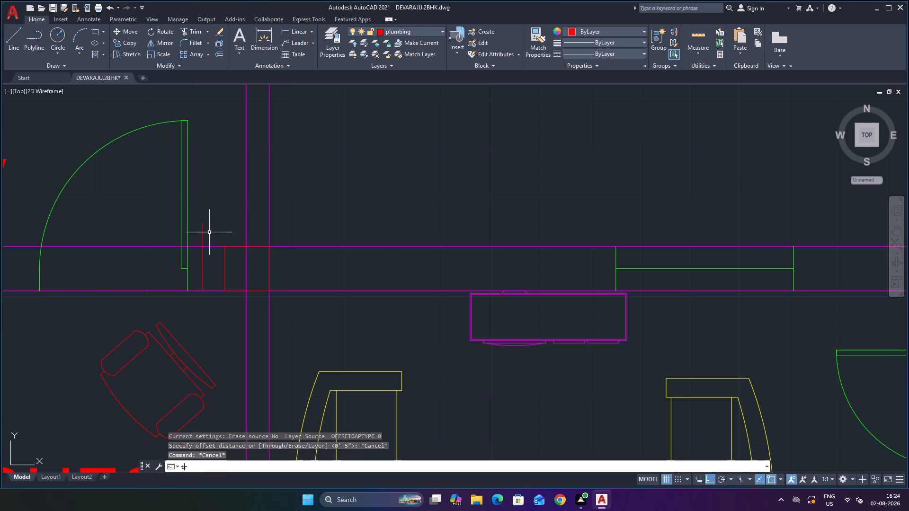
pyautogui.press('Return')
pyautogui.click(210, 229)
pyautogui.click(197, 237)
pyautogui.scroll(-2, 219, 211)
pyautogui.press('Escape')
# Offset the short jamb line in the top wall 2'6 to the west across the balcony door opening.
pyautogui.scroll(2, 217, 249)
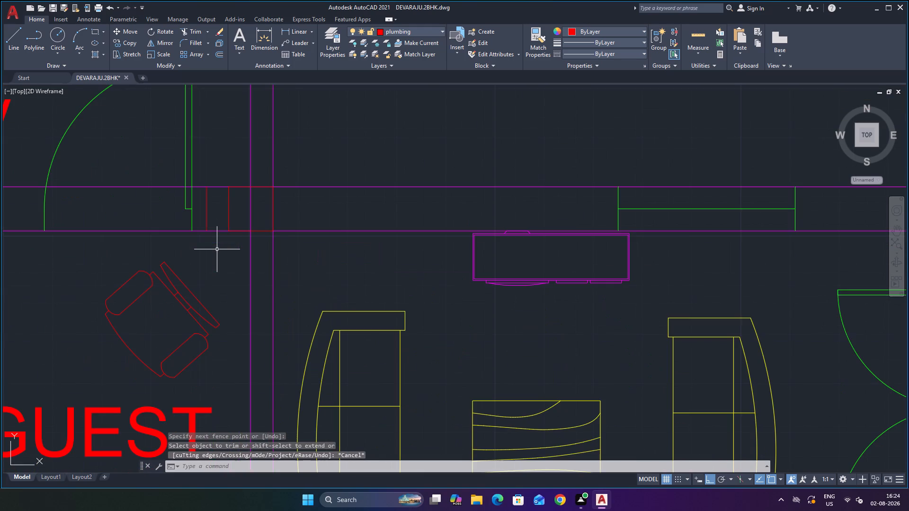
pyautogui.press('o')
pyautogui.press('Return')
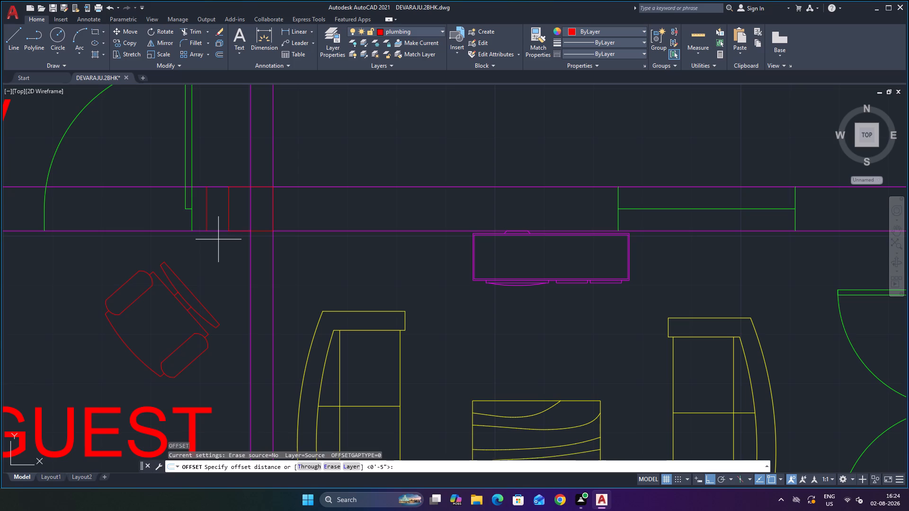
pyautogui.press('2')
pyautogui.press("'")
pyautogui.press('6')
pyautogui.press('Return')
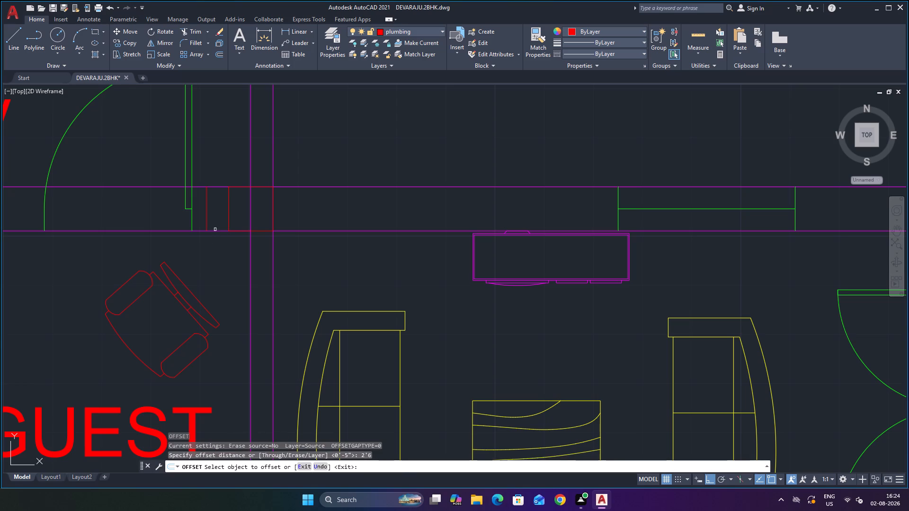
pyautogui.click(206, 211)
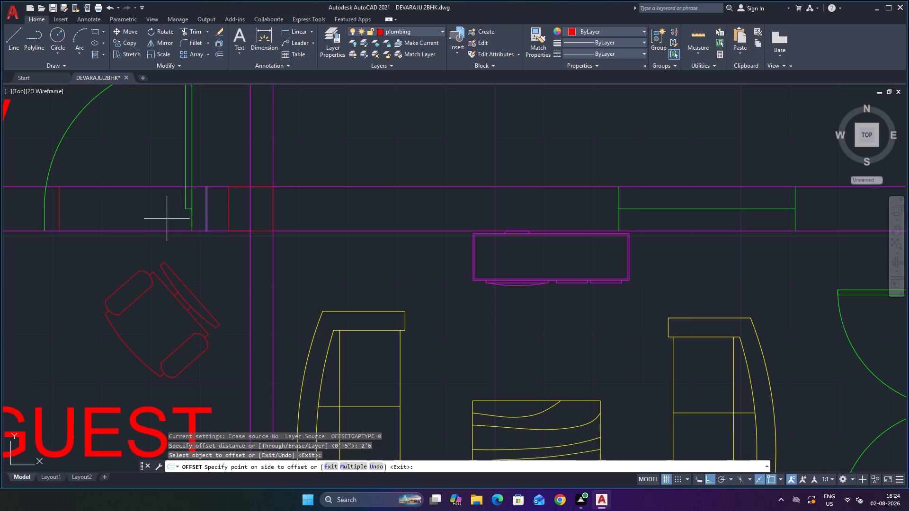
pyautogui.click(154, 219)
pyautogui.scroll(-1, 163, 210)
pyautogui.press('Escape')
# Trim both wall lines across the guest room's balcony door opening, between the door leaf and the west jamb.
pyautogui.scroll(2, 148, 229)
pyautogui.scroll(-2, 168, 179)
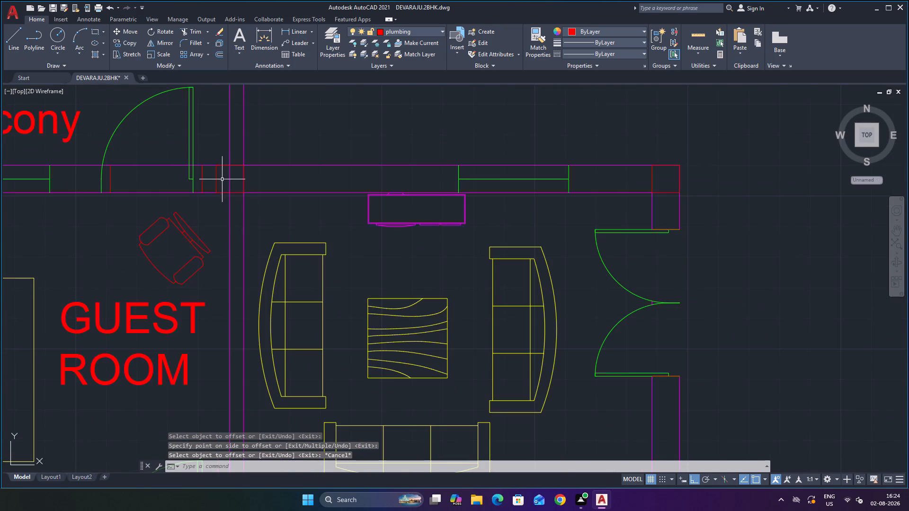
pyautogui.scroll(1, 221, 165)
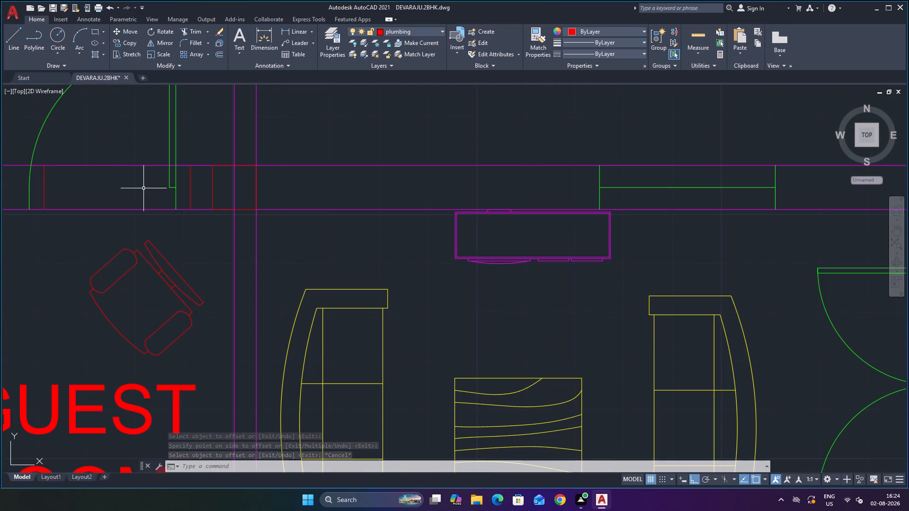
pyautogui.press('Escape')
pyautogui.write('tr')
pyautogui.press('Return')
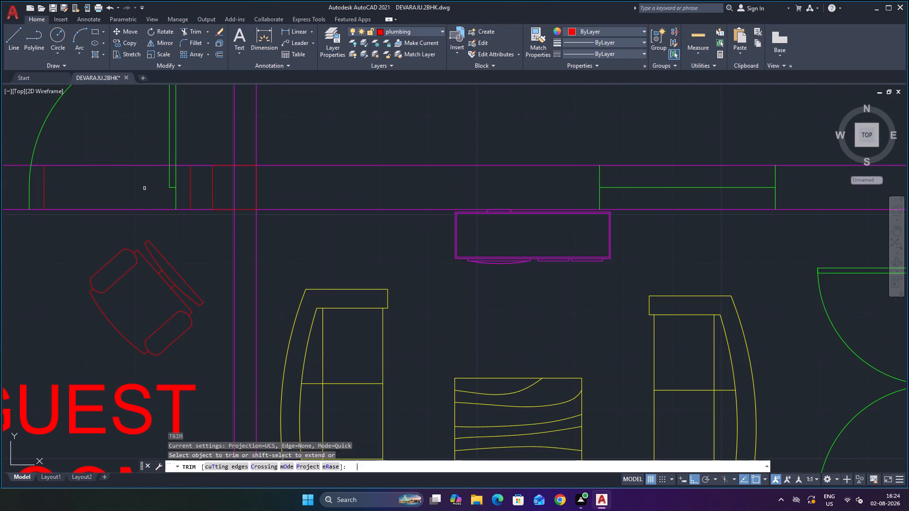
pyautogui.click(147, 139)
pyautogui.click(140, 222)
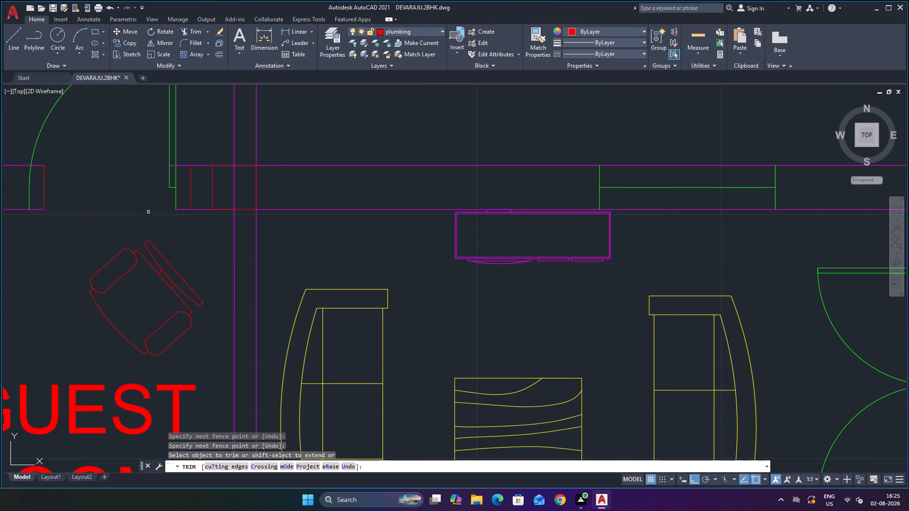
# Trim the leftover wall line pieces between the balcony door leaf and the east jamb, including the bit inside the leaf.
pyautogui.scroll(2, 187, 172)
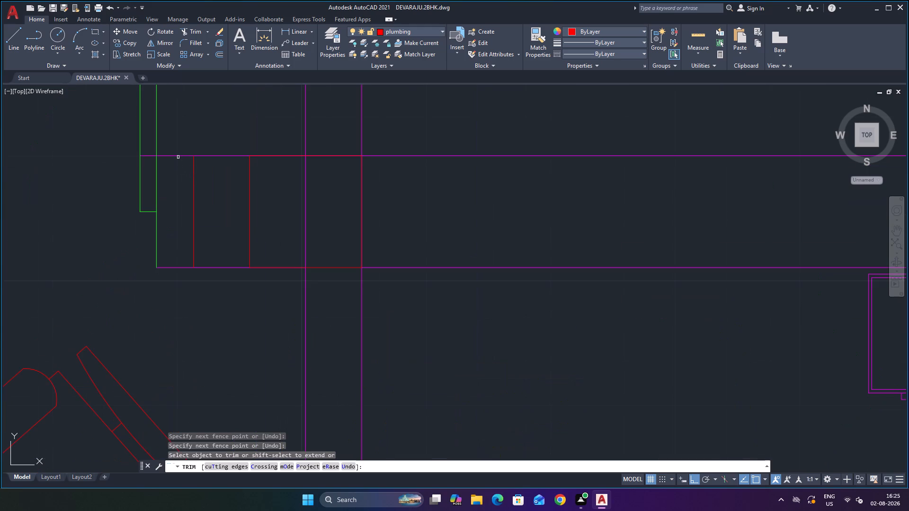
pyautogui.click(173, 141)
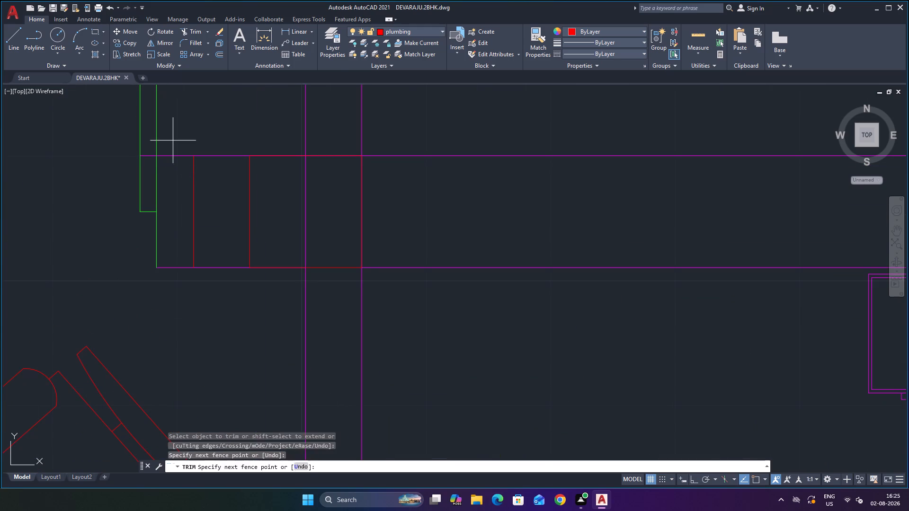
pyautogui.click(175, 177)
pyautogui.moveTo(175, 236); pyautogui.dragTo(174, 252)
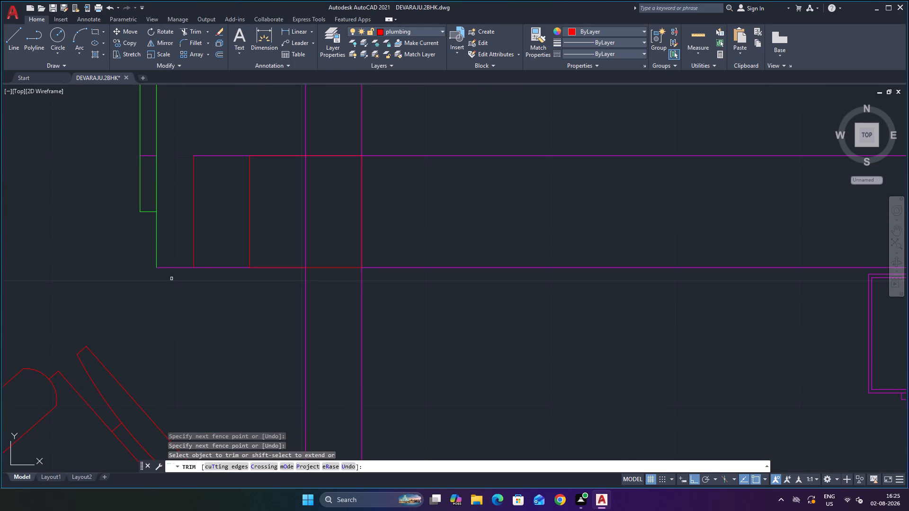
pyautogui.click(171, 280)
pyautogui.click(168, 255)
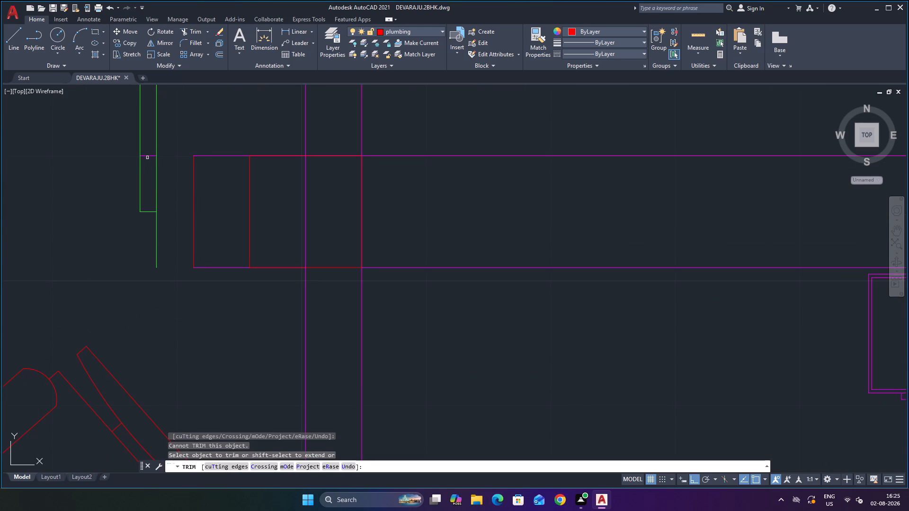
pyautogui.click(147, 157)
pyautogui.scroll(-2, 162, 190)
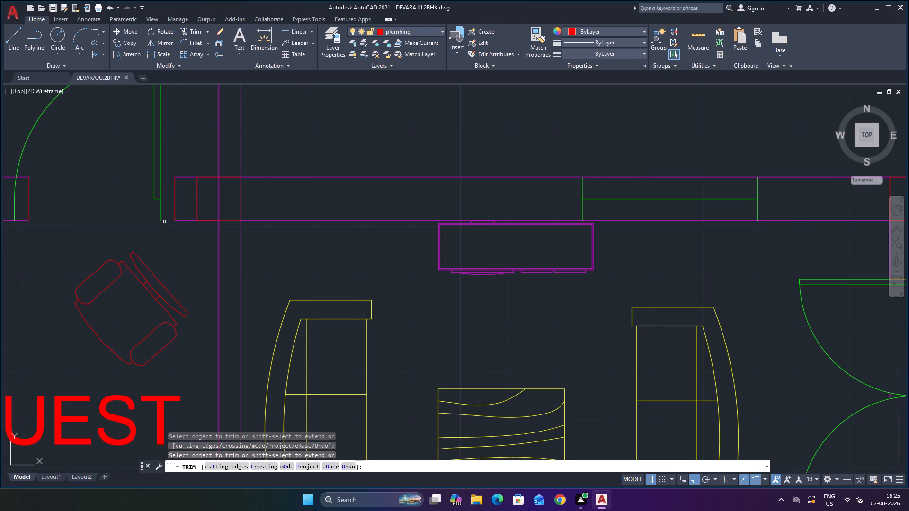
pyautogui.press('Escape')
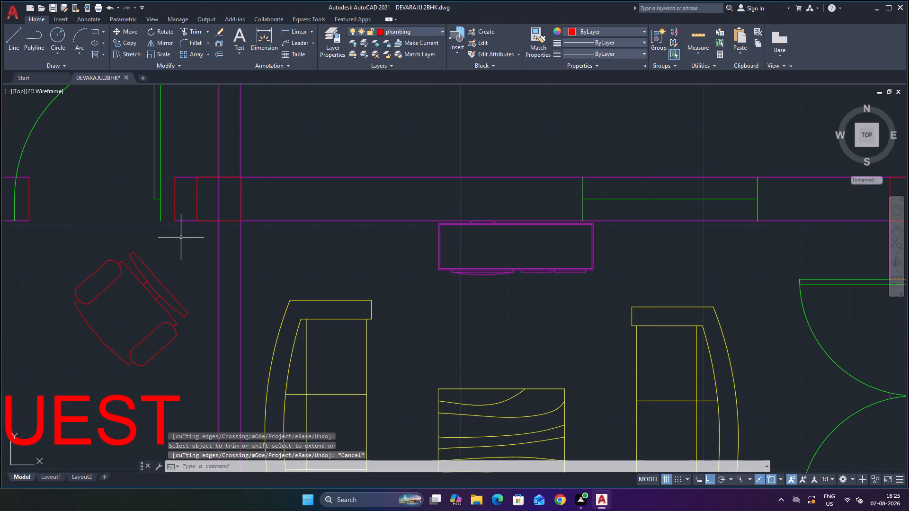
# Assign the two jamb lines of the balcony door opening to the walls layer, with magenta as the layer colour.
pyautogui.click(175, 201)
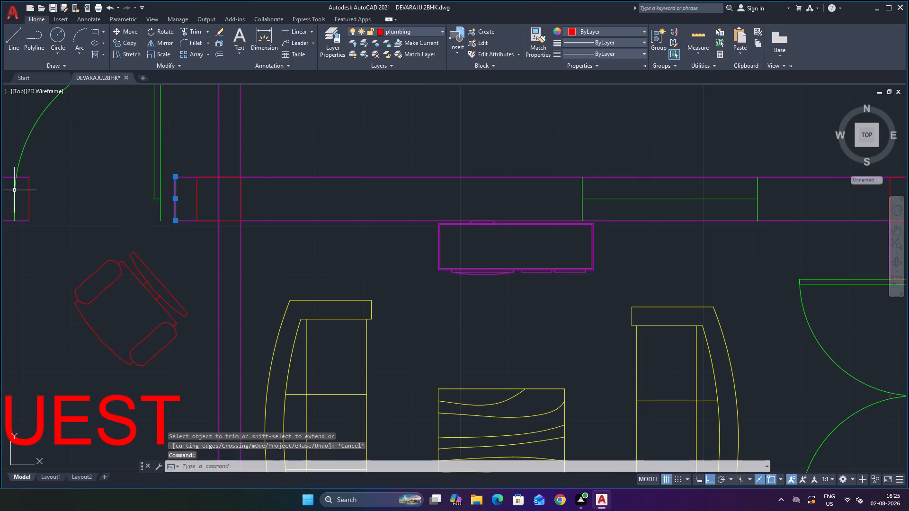
pyautogui.click(29, 188)
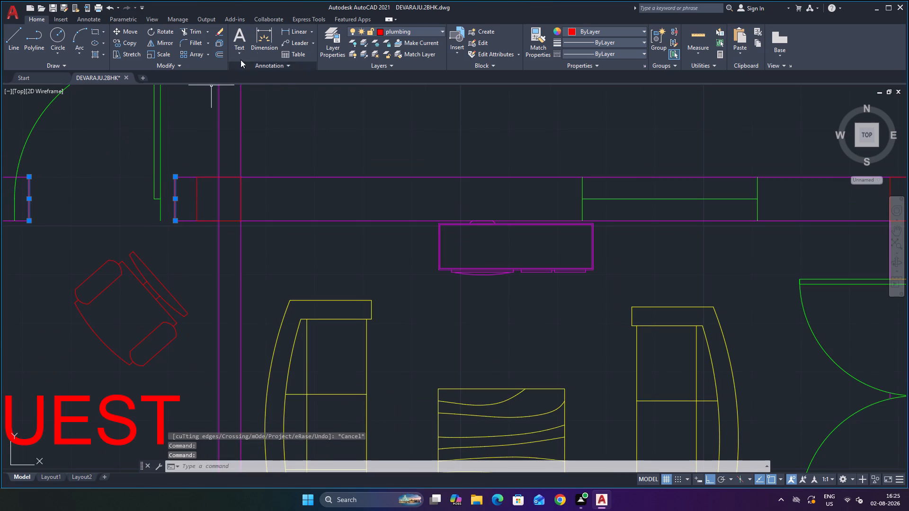
pyautogui.click(381, 32)
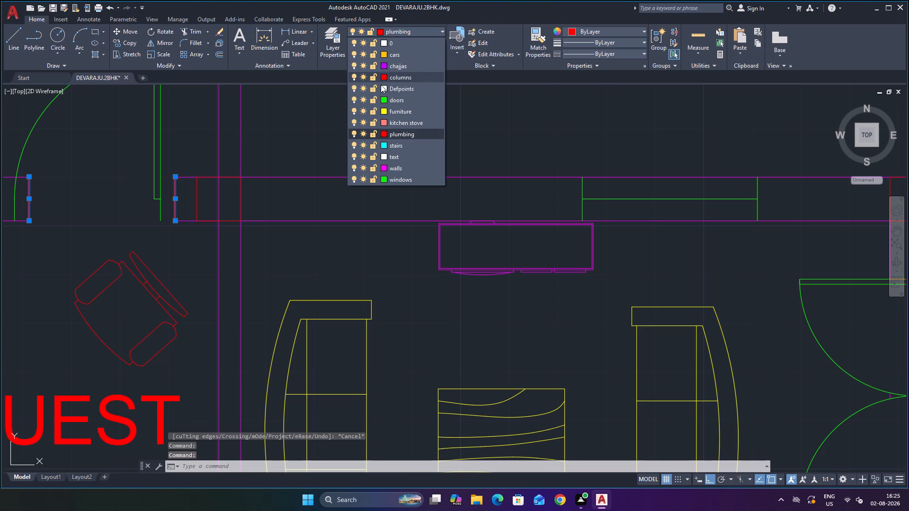
pyautogui.click(385, 166)
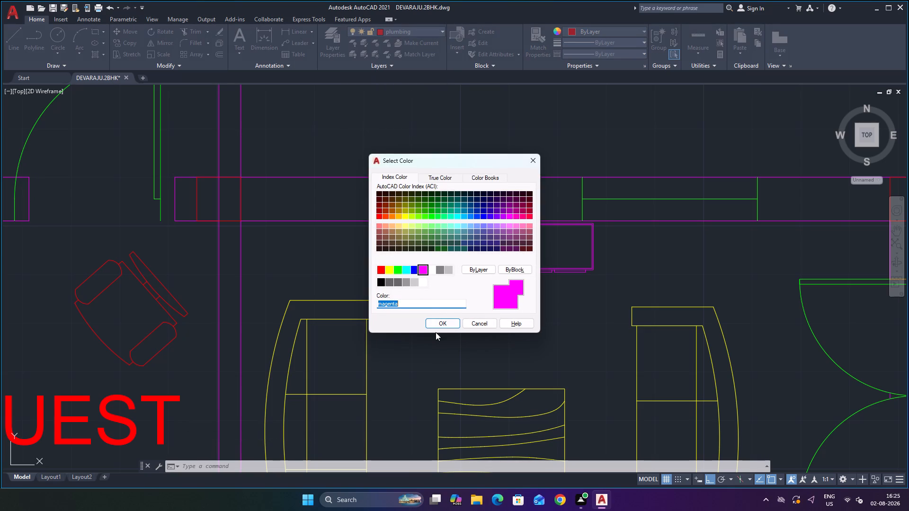
pyautogui.click(437, 324)
pyautogui.press('Escape')
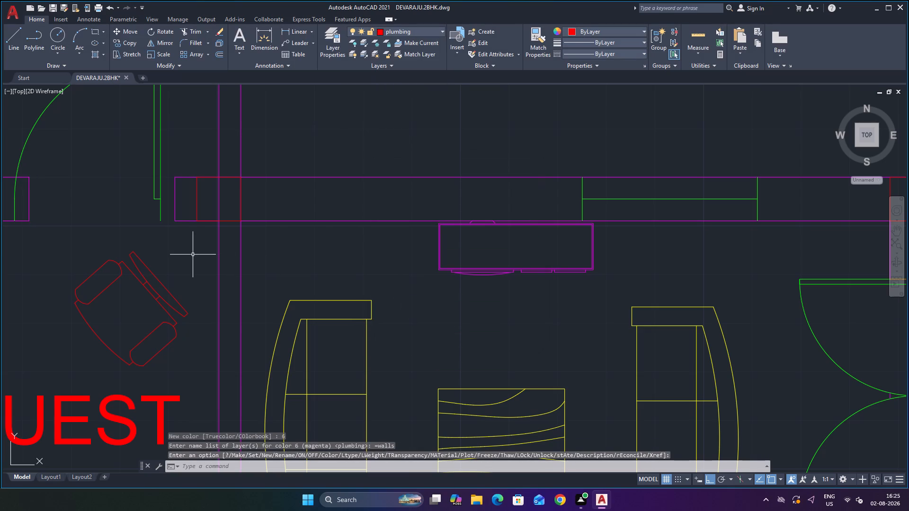
# Move the balcony door so its leaf's lower end meets the bottom corner of the opening's east jamb.
pyautogui.scroll(-1, 104, 222)
pyautogui.scroll(1, 151, 234)
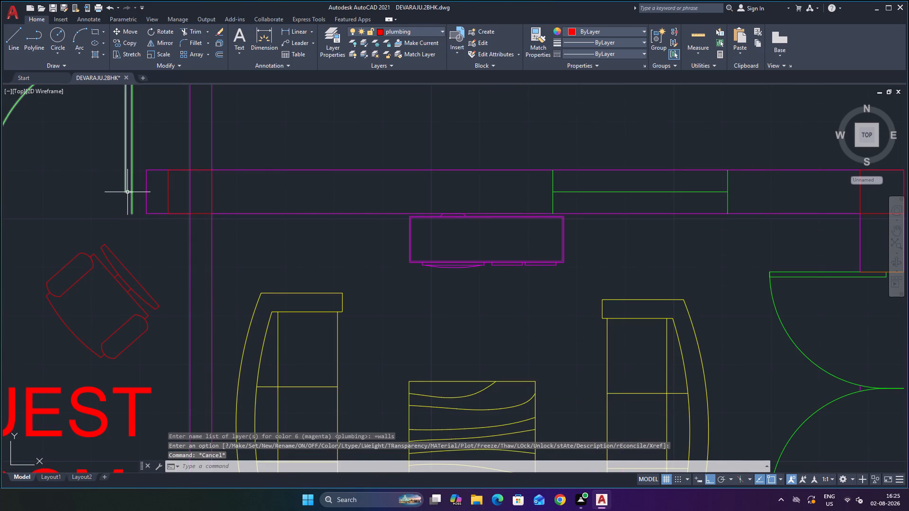
pyautogui.click(127, 192)
pyautogui.press('m')
pyautogui.press('Return')
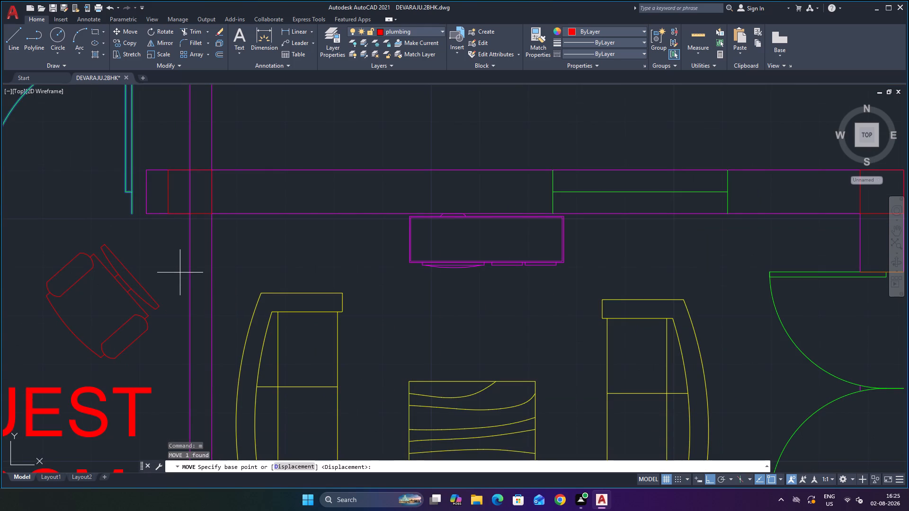
pyautogui.click(132, 215)
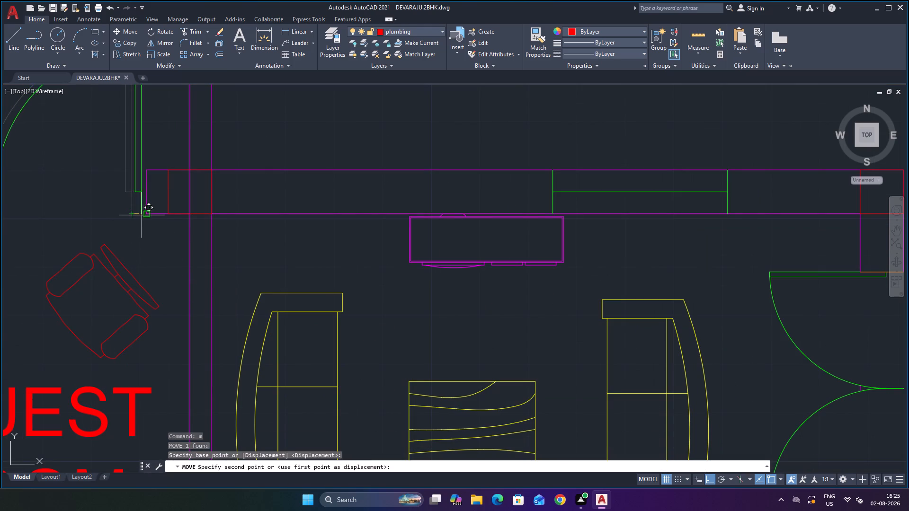
pyautogui.click(144, 216)
pyautogui.scroll(-3, 154, 238)
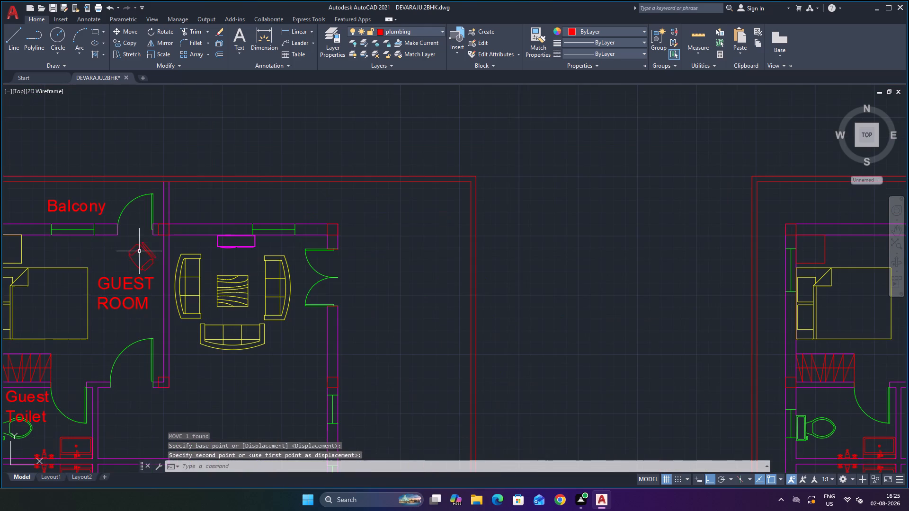
# Save the drawing with the completed balcony door opening.
pyautogui.scroll(1, 137, 230)
pyautogui.scroll(-2, 145, 220)
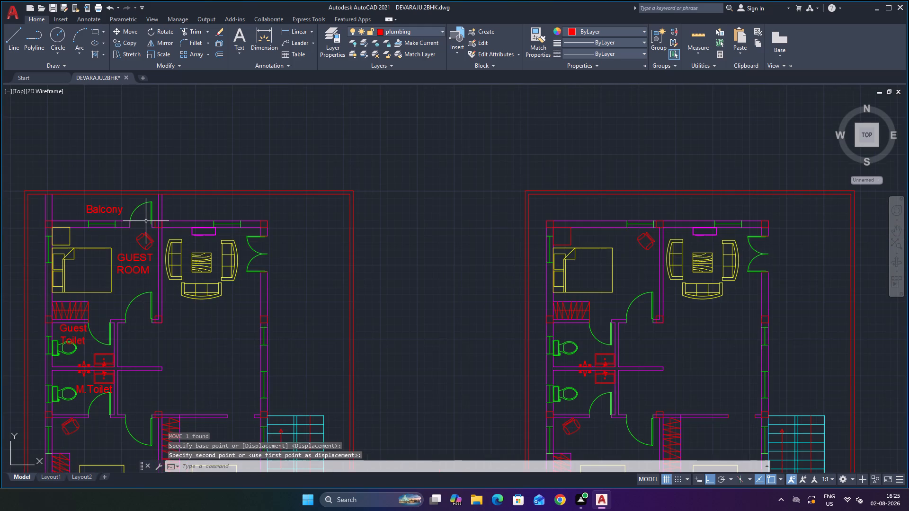
pyautogui.hotkey('ctrl', 's')
pyautogui.hotkey('ctrl', 's')
pyautogui.hotkey('ctrl', 's')
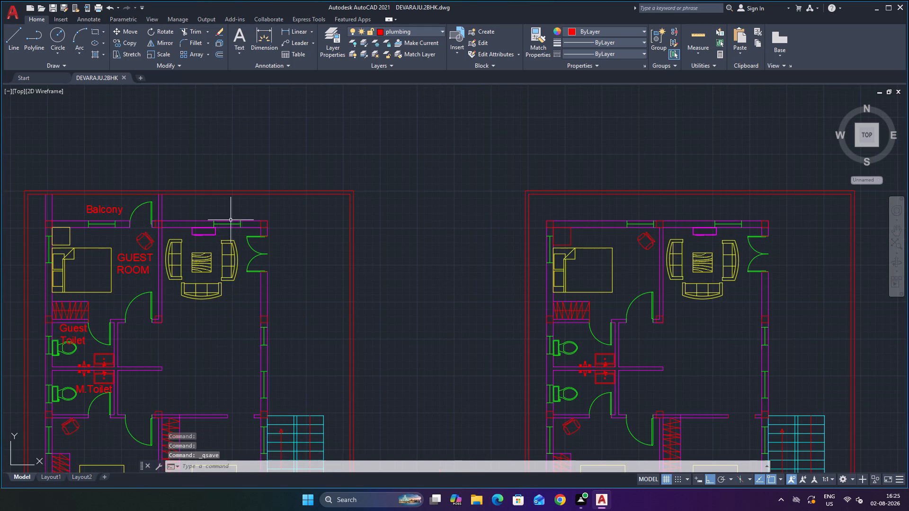
# Examine the first floor plan's rooms, walls and staircase alongside the ground floor and terrace headroom plans.
pyautogui.scroll(-3, 239, 213)
pyautogui.scroll(1, 397, 202)
pyautogui.scroll(-1, 402, 199)
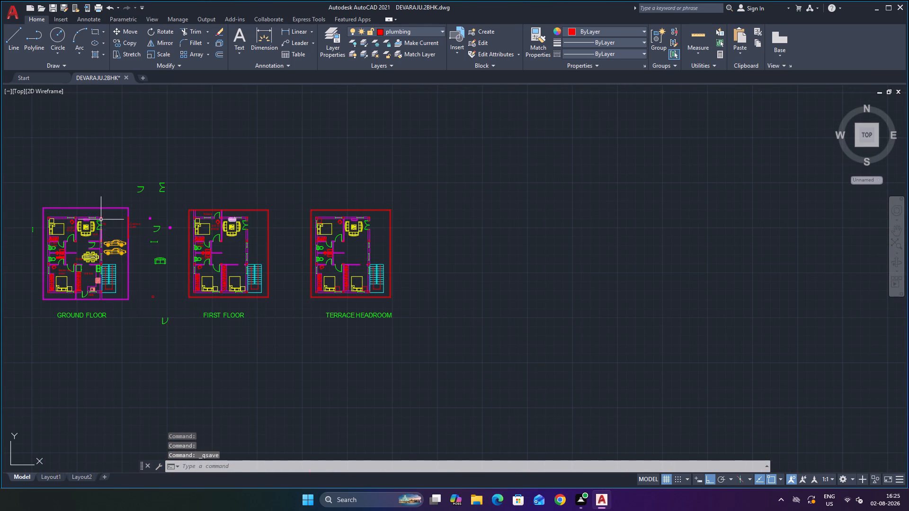
pyautogui.scroll(-2, 132, 222)
pyautogui.scroll(2, 84, 249)
pyautogui.scroll(2, 312, 159)
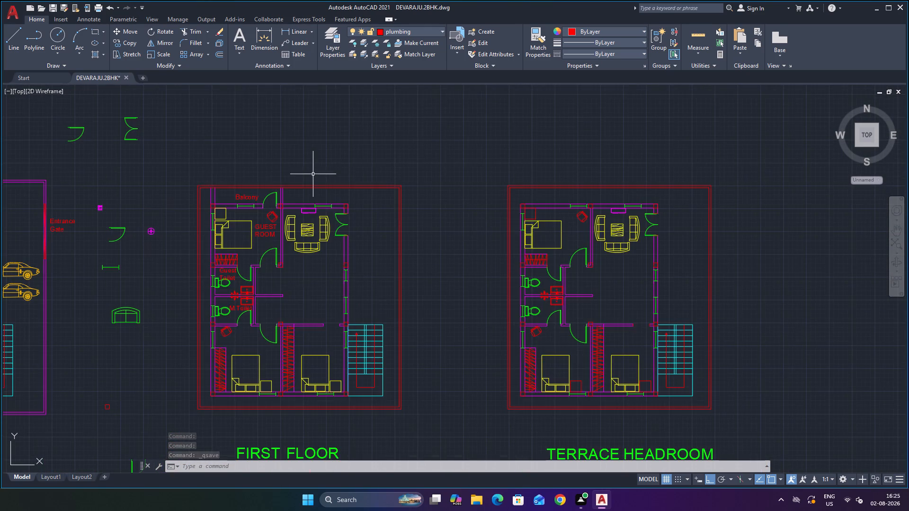
pyautogui.scroll(-3, 294, 287)
pyautogui.scroll(3, 290, 331)
pyautogui.scroll(-2, 276, 249)
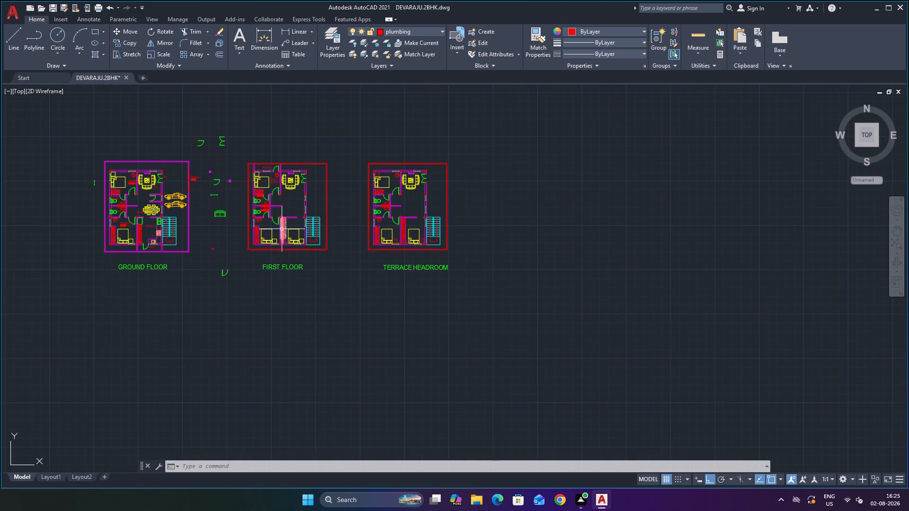
pyautogui.scroll(3, 286, 230)
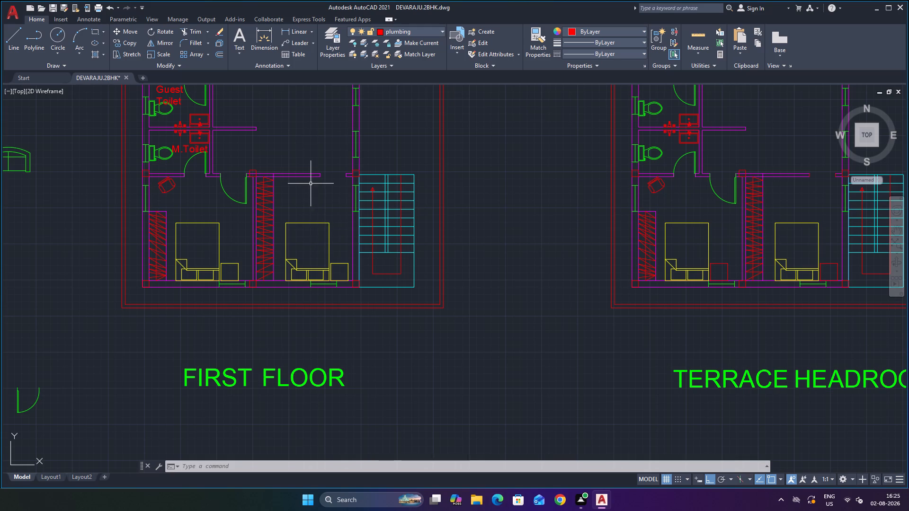
pyautogui.scroll(-3, 300, 120)
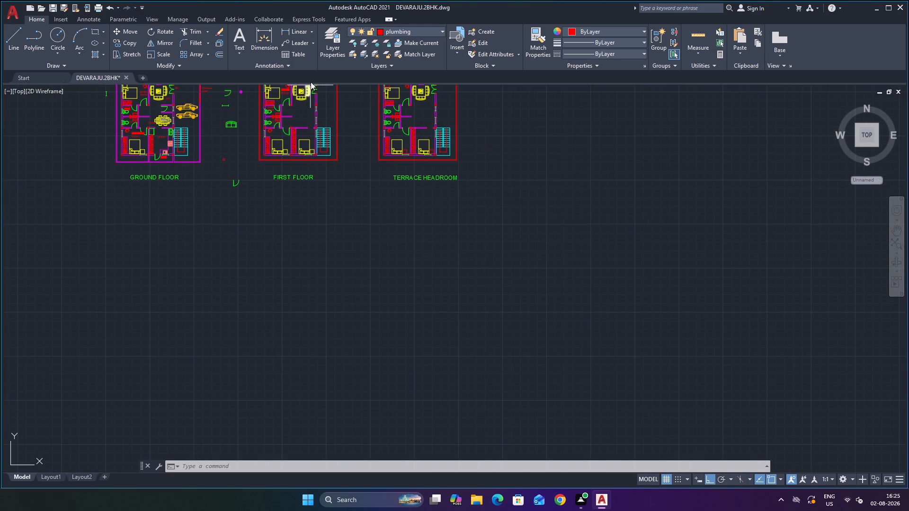
pyautogui.scroll(-2, 312, 94)
pyautogui.scroll(6, 311, 73)
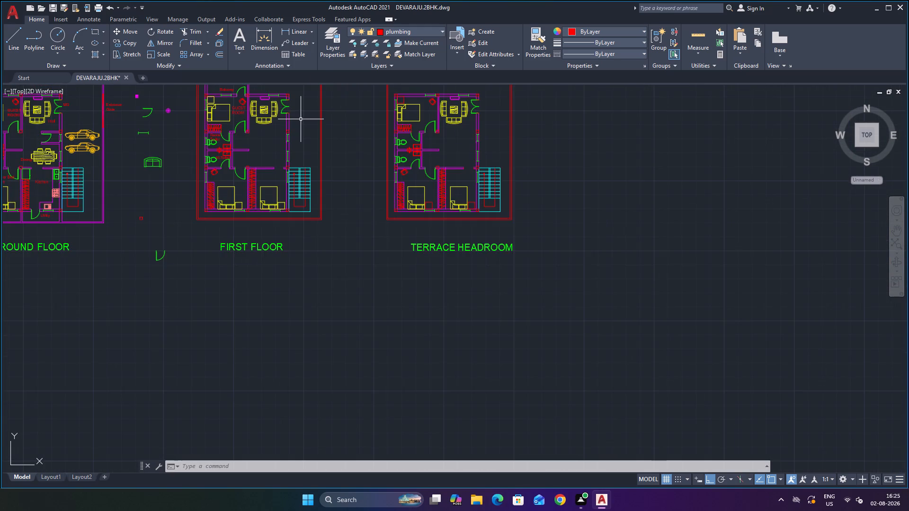
pyautogui.scroll(1, 297, 117)
pyautogui.scroll(1, 255, 133)
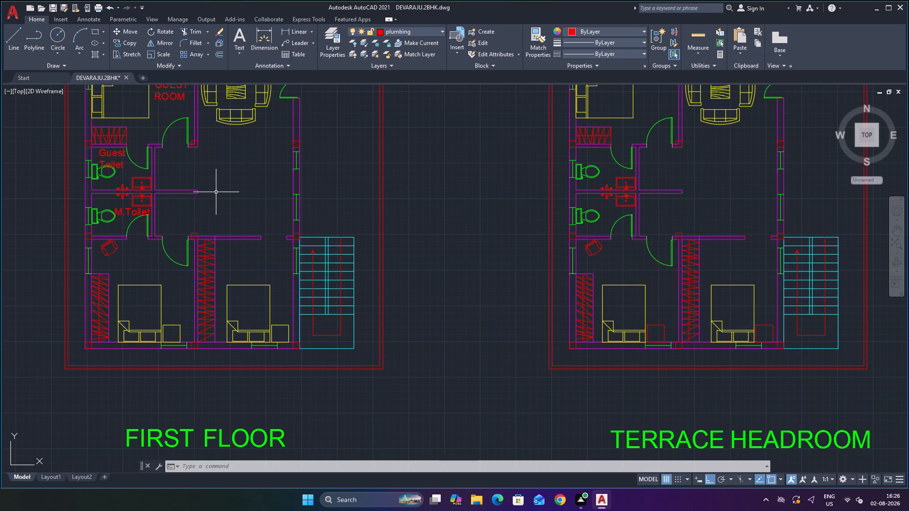
pyautogui.scroll(-2, 216, 193)
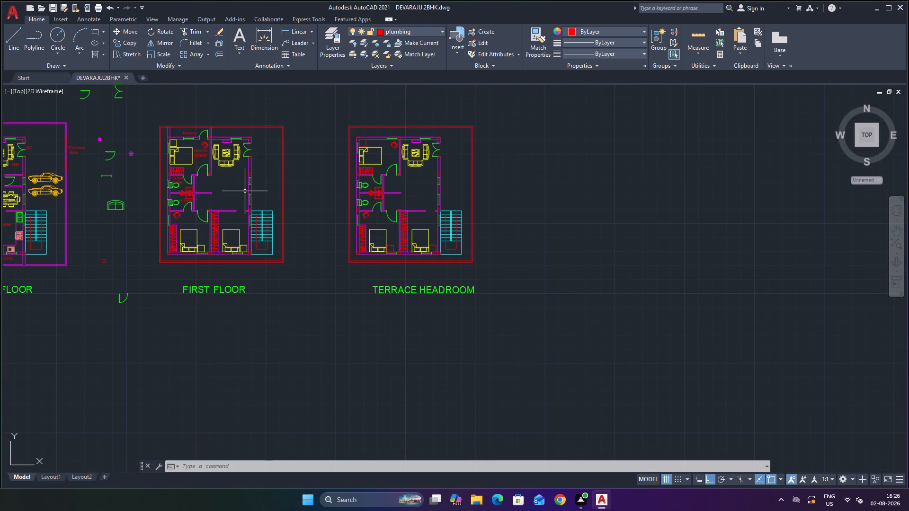
# Save the drawing again.
pyautogui.hotkey('ctrl', 's')
pyautogui.hotkey('ctrl', 's')
pyautogui.hotkey('ctrl', 's')
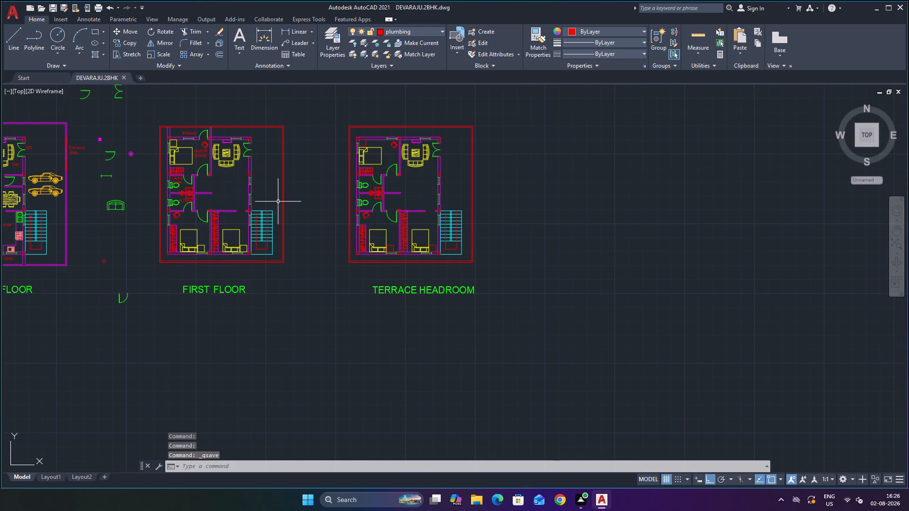
# Compare the ground floor, first floor and terrace headroom plans, looking over the area around the first floor staircase.
pyautogui.scroll(-2, 279, 203)
pyautogui.scroll(2, 148, 173)
pyautogui.scroll(1, 294, 176)
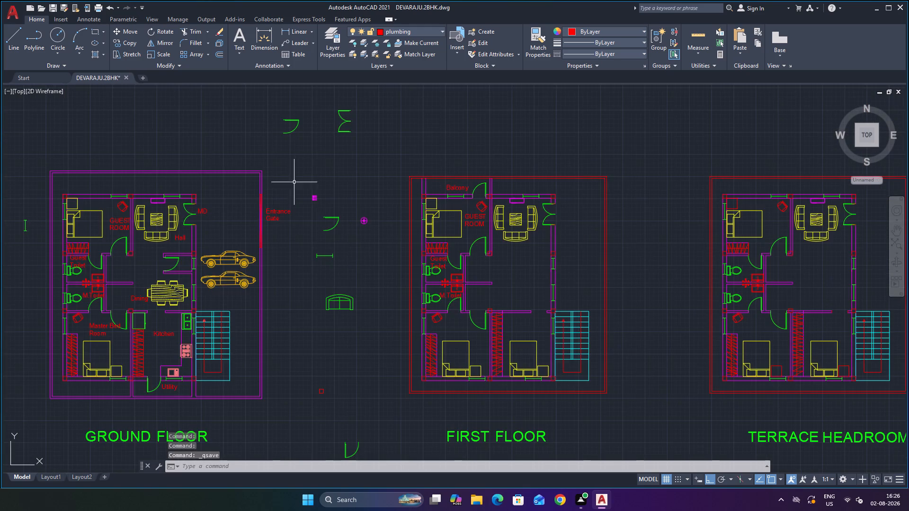
pyautogui.scroll(-2, 295, 178)
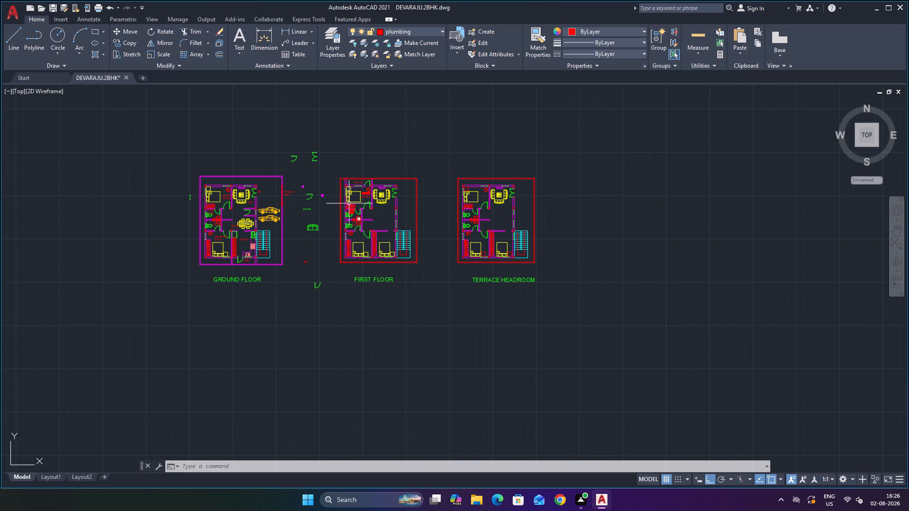
pyautogui.scroll(3, 350, 188)
pyautogui.scroll(-3, 367, 148)
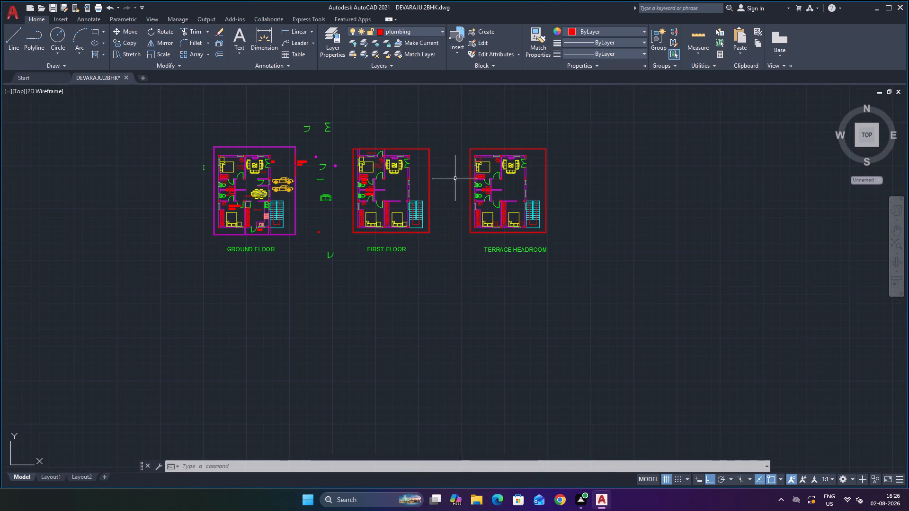
pyautogui.scroll(2, 447, 169)
pyautogui.scroll(2, 376, 221)
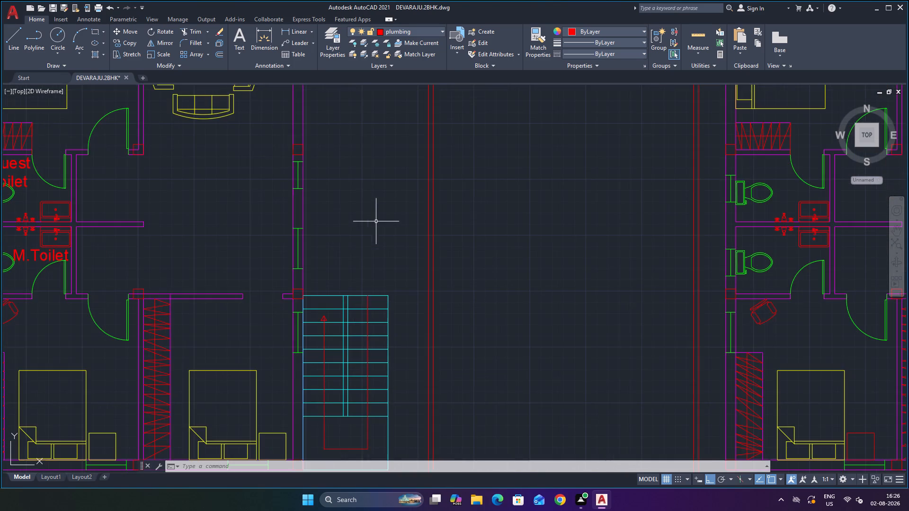
pyautogui.scroll(-2, 378, 192)
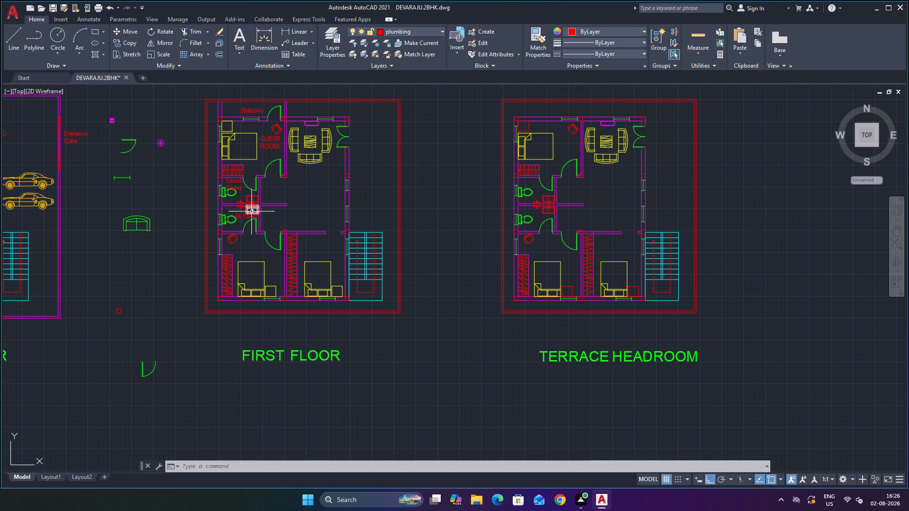
# Compare the ground floor, first floor and terrace headroom plans, looking closely at the terrace headroom plan's rooms and staircase.
pyautogui.scroll(3, 213, 237)
pyautogui.scroll(-3, 328, 201)
pyautogui.scroll(-2, 366, 152)
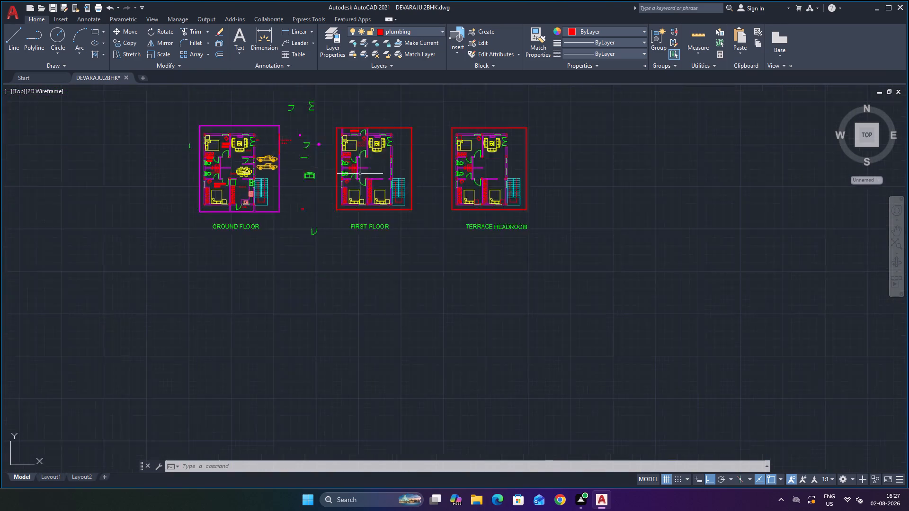
pyautogui.scroll(-1, 359, 178)
pyautogui.scroll(2, 365, 144)
pyautogui.scroll(4, 354, 182)
pyautogui.scroll(-1, 346, 171)
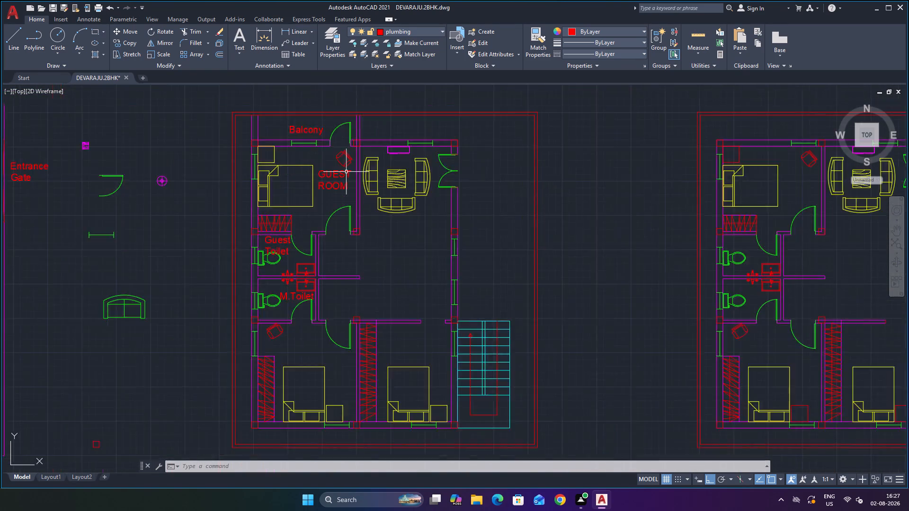
pyautogui.scroll(-2, 346, 172)
pyautogui.scroll(-2, 280, 183)
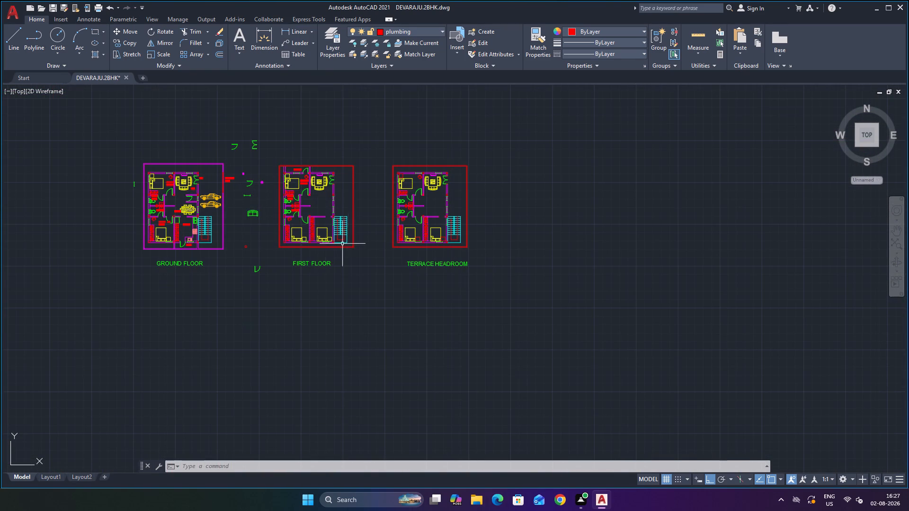
pyautogui.scroll(2, 337, 254)
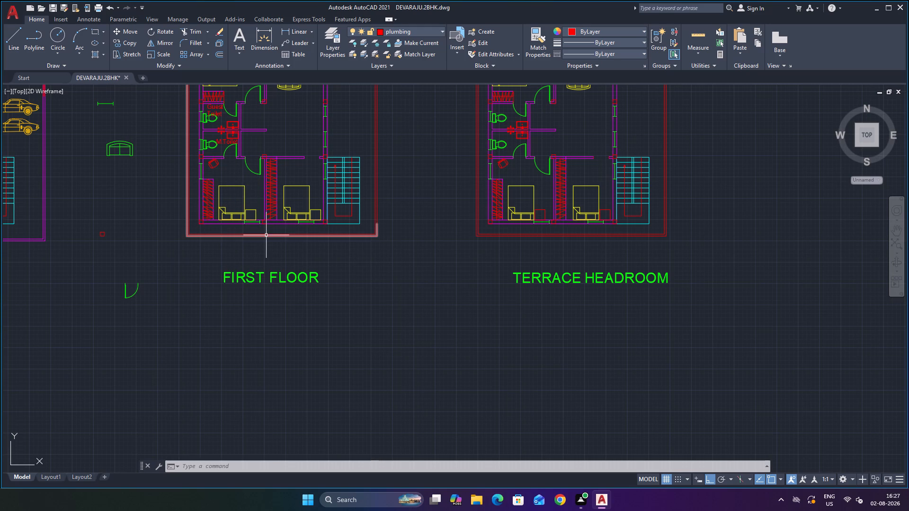
pyautogui.scroll(-1, 287, 247)
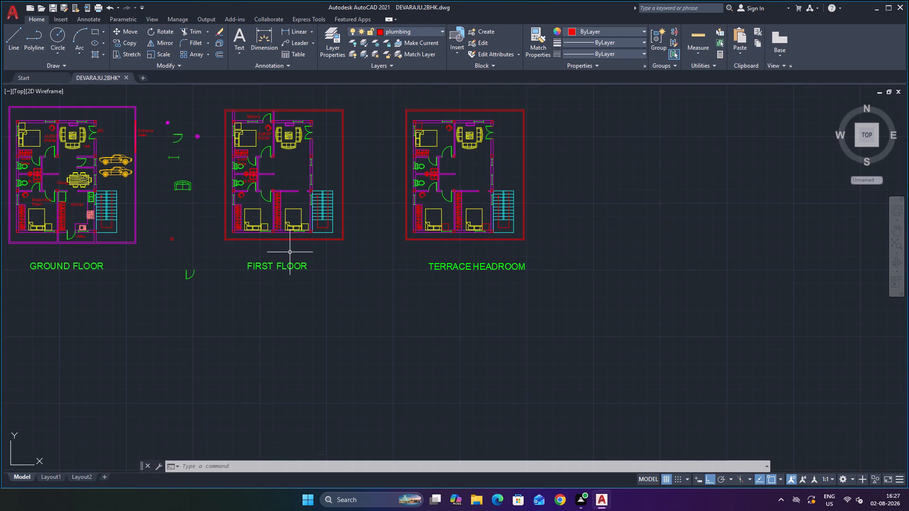
pyautogui.scroll(2, 276, 106)
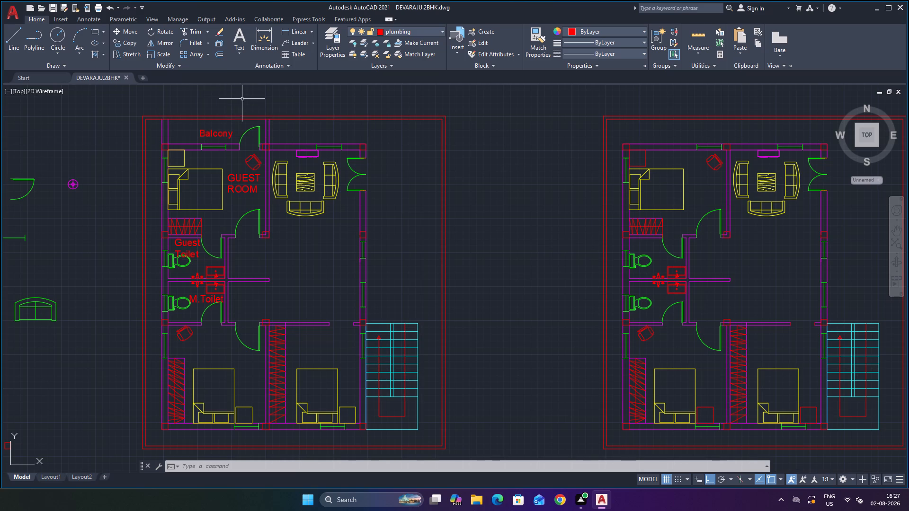
pyautogui.scroll(-2, 381, 205)
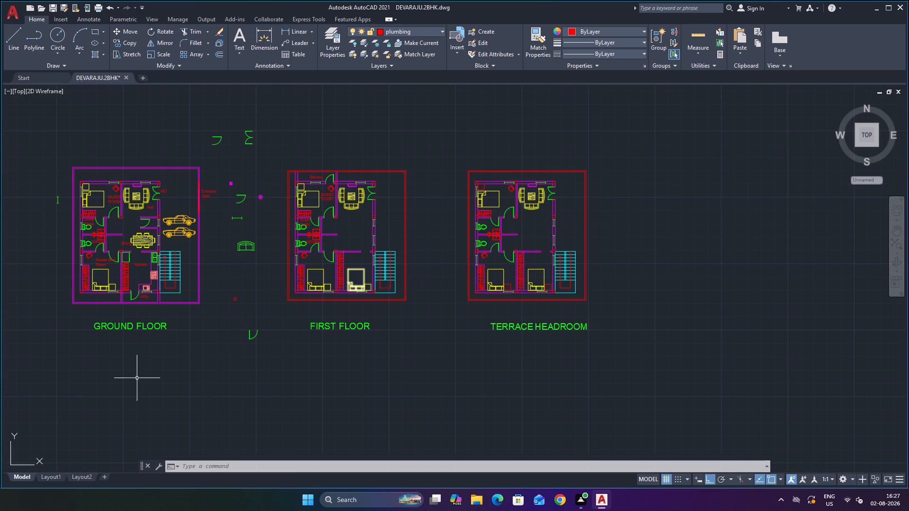
pyautogui.scroll(-1, 659, 271)
pyautogui.scroll(1, 676, 245)
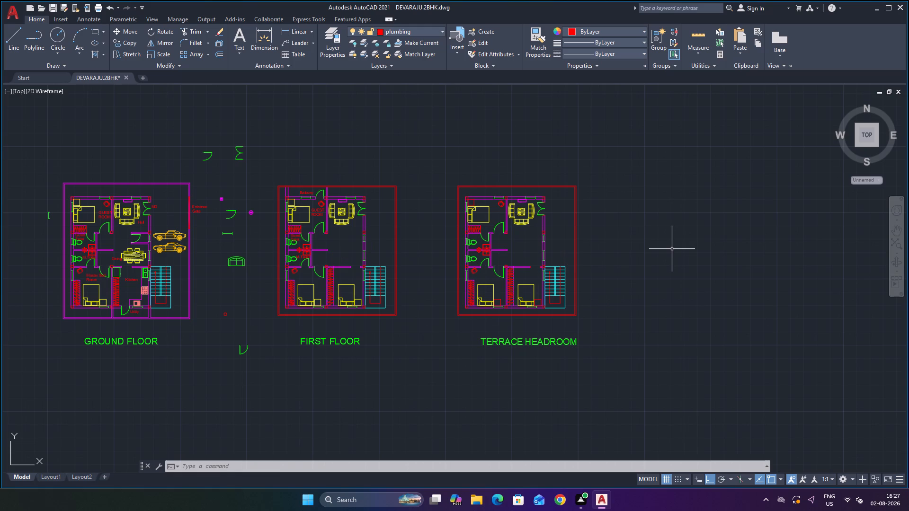
pyautogui.scroll(1, 629, 256)
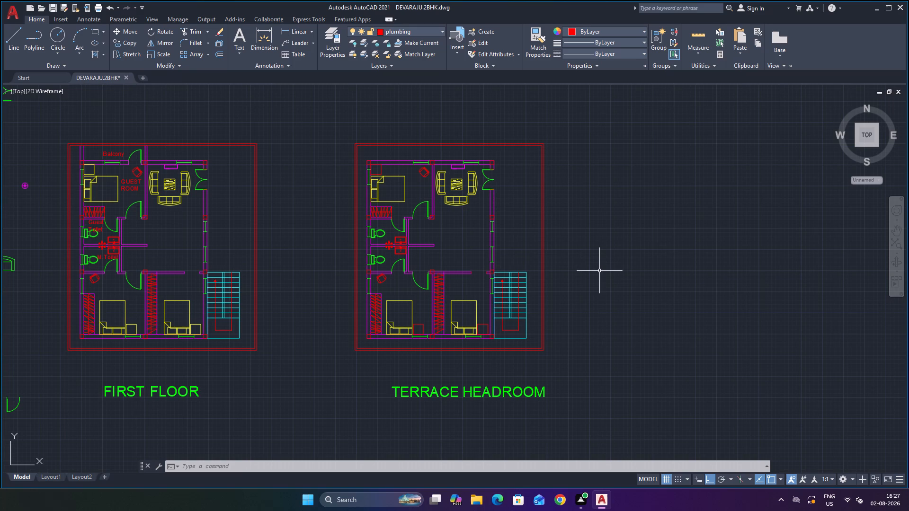
pyautogui.scroll(1, 616, 282)
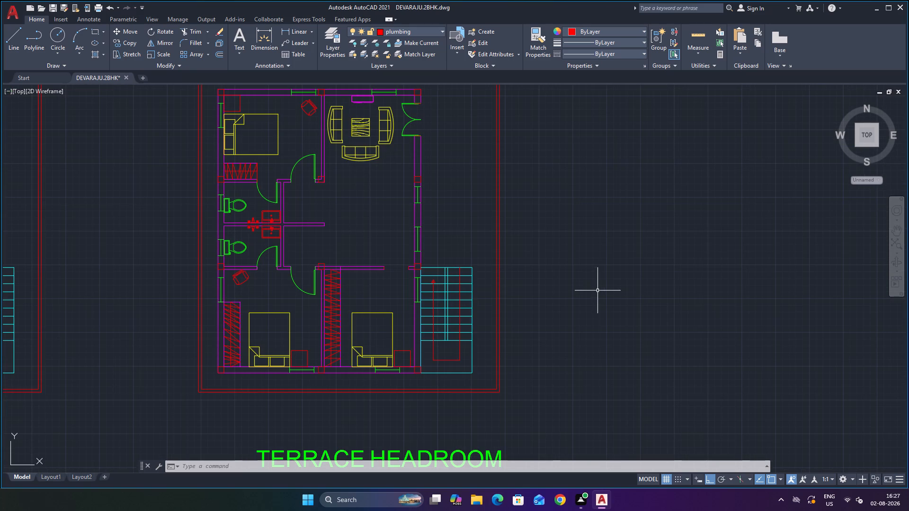
pyautogui.scroll(2, 570, 318)
pyautogui.scroll(-4, 561, 303)
pyautogui.scroll(3, 549, 332)
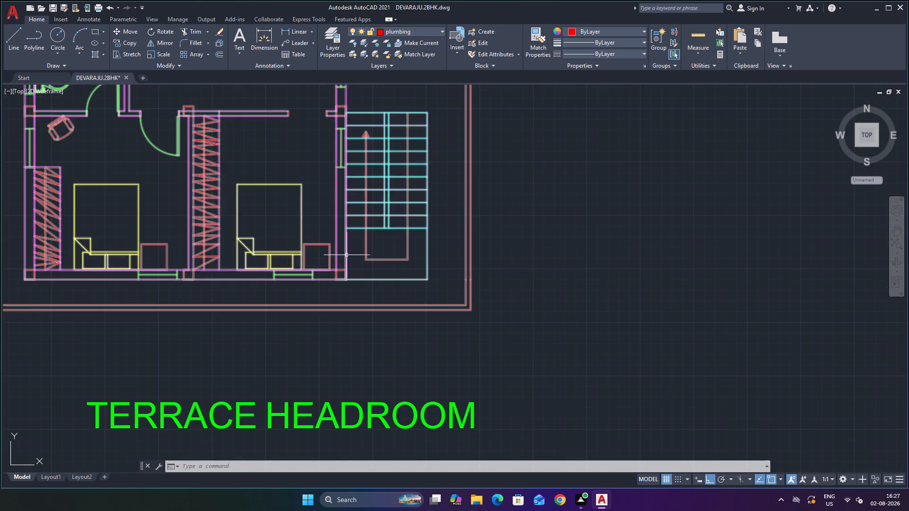
pyautogui.scroll(-3, 459, 318)
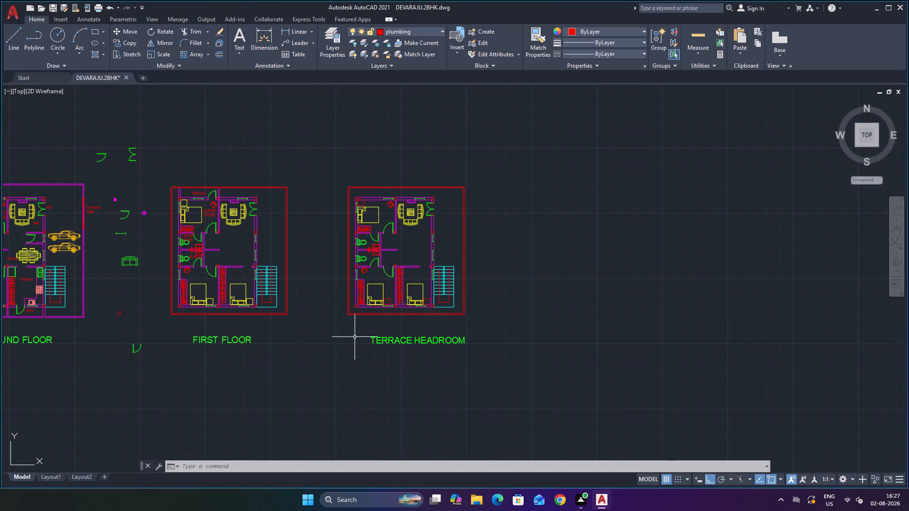
pyautogui.press('Escape')
# Extend the terrace headroom plan's lower wall lines across the staircase, the inner to the stair edge and the outer to the boundary wall.
pyautogui.scroll(1, 407, 346)
pyautogui.scroll(1, 490, 307)
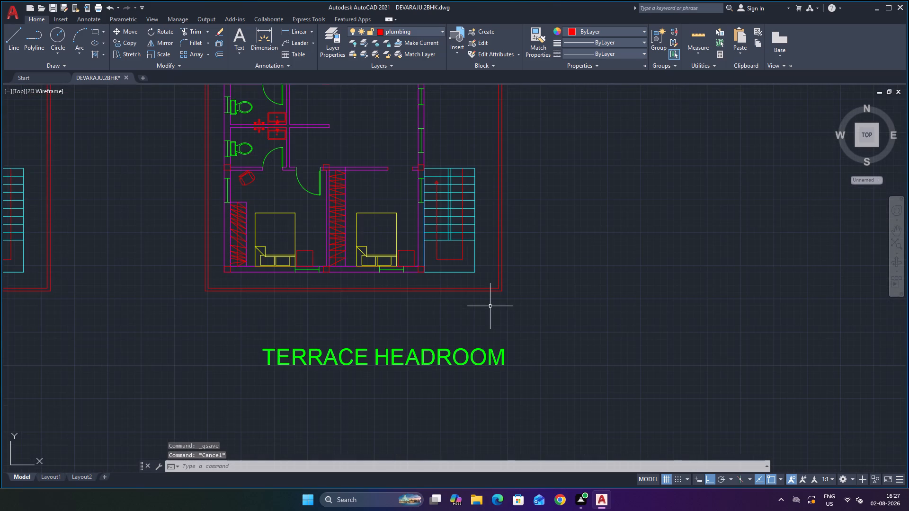
pyautogui.scroll(1, 490, 306)
pyautogui.press('Escape')
pyautogui.write('ex')
pyautogui.press('Return')
pyautogui.scroll(2, 394, 246)
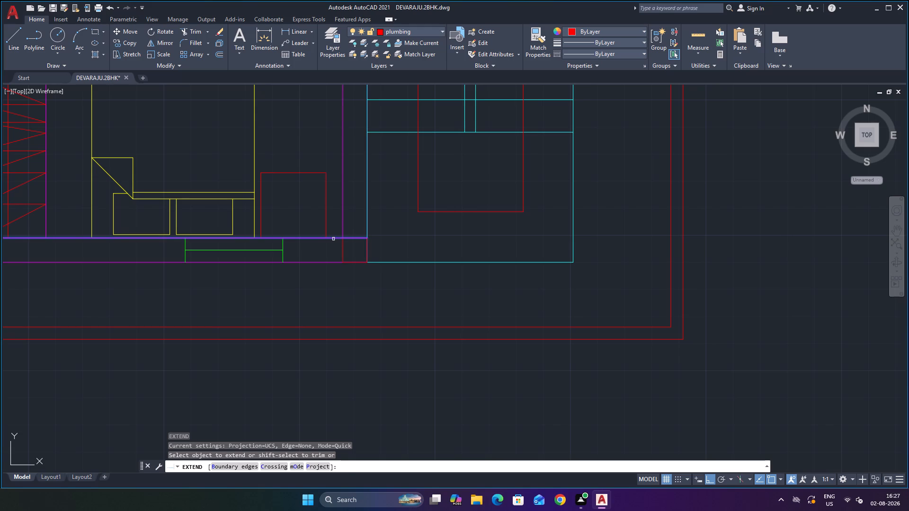
pyautogui.click(333, 239)
pyautogui.click(335, 238)
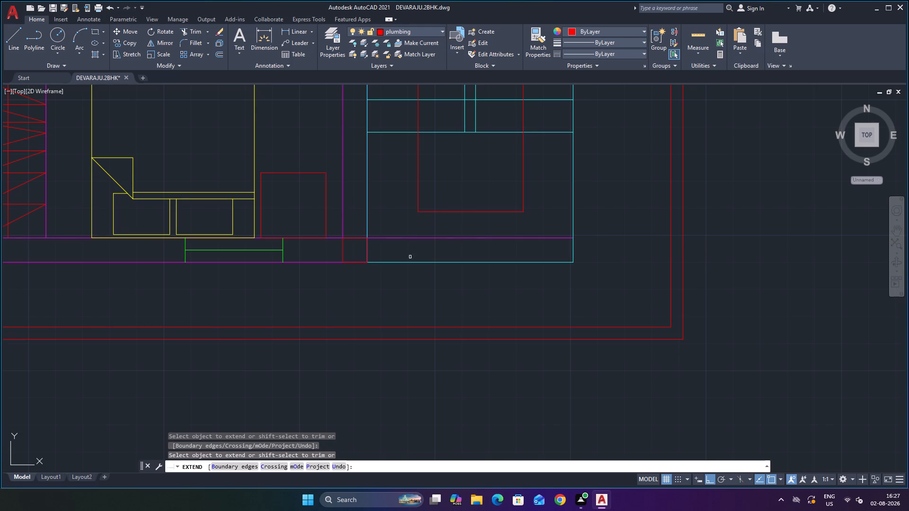
pyautogui.scroll(-2, 424, 249)
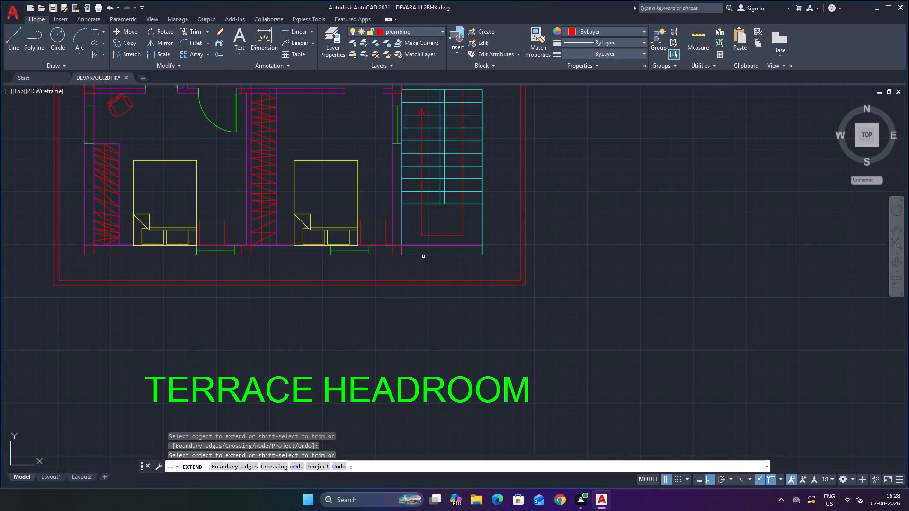
pyautogui.click(382, 255)
pyautogui.click(383, 255)
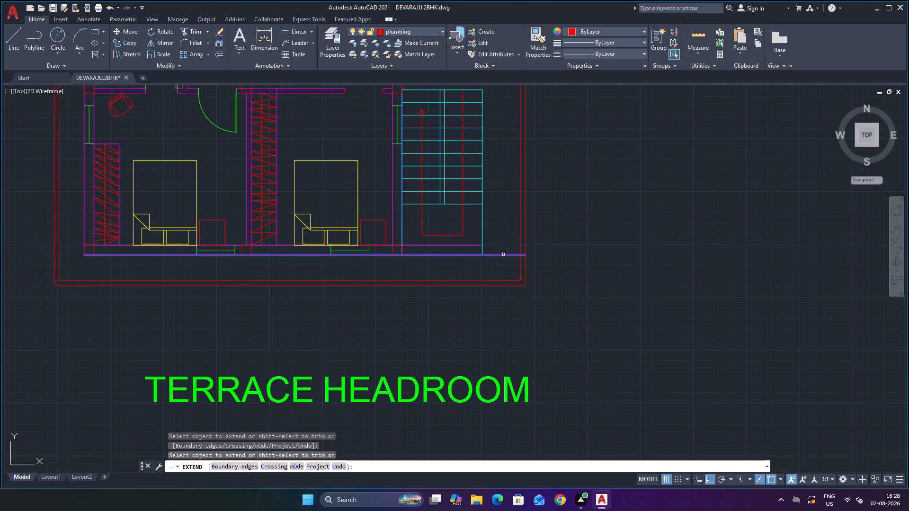
pyautogui.press('Escape')
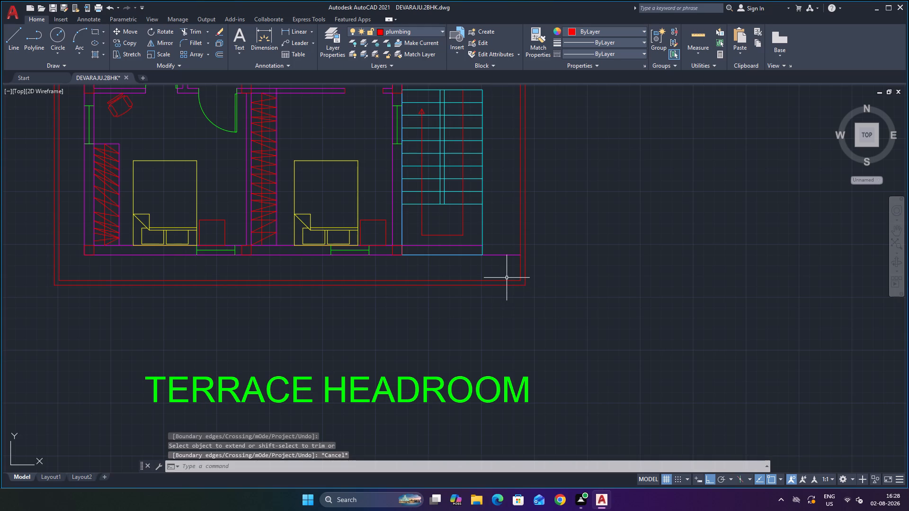
# Trim the excess of the outer wall line between the terrace headroom staircase and the boundary wall.
pyautogui.write('tr')
pyautogui.press('Return')
pyautogui.click(506, 240)
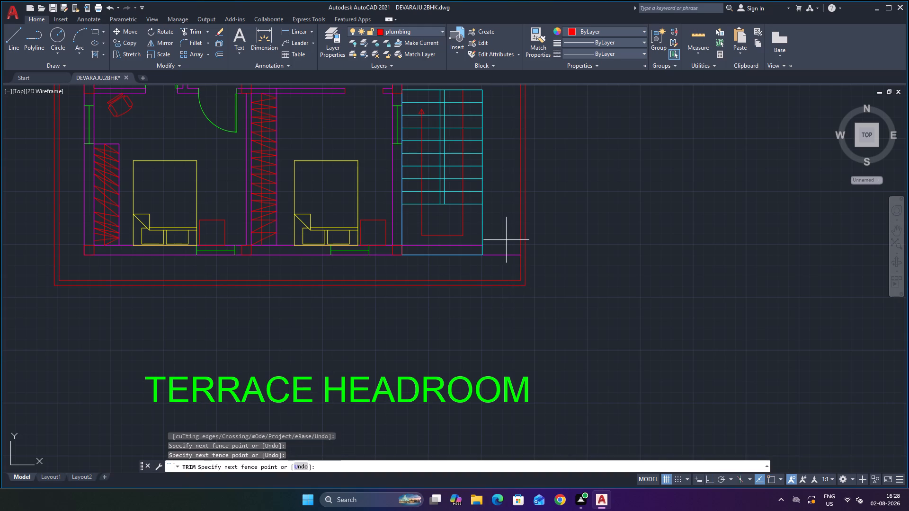
pyautogui.click(506, 262)
pyautogui.scroll(-1, 458, 272)
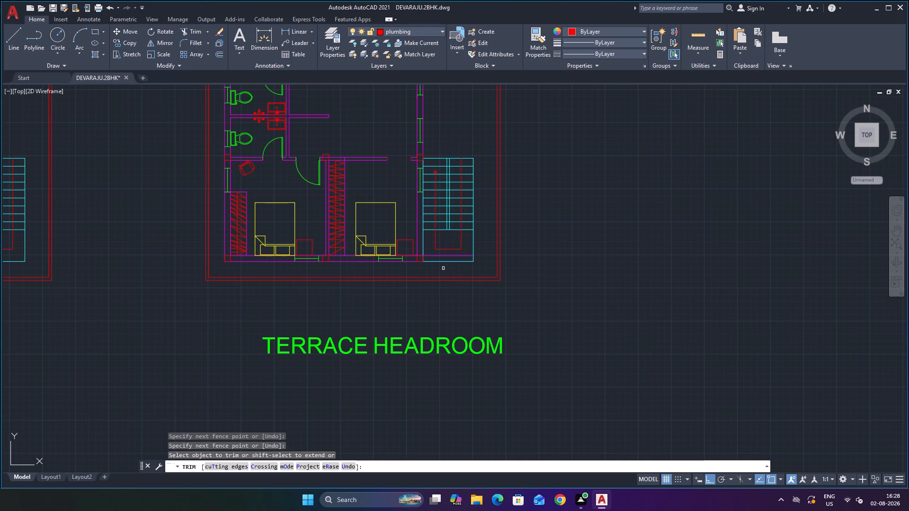
pyautogui.scroll(1, 446, 268)
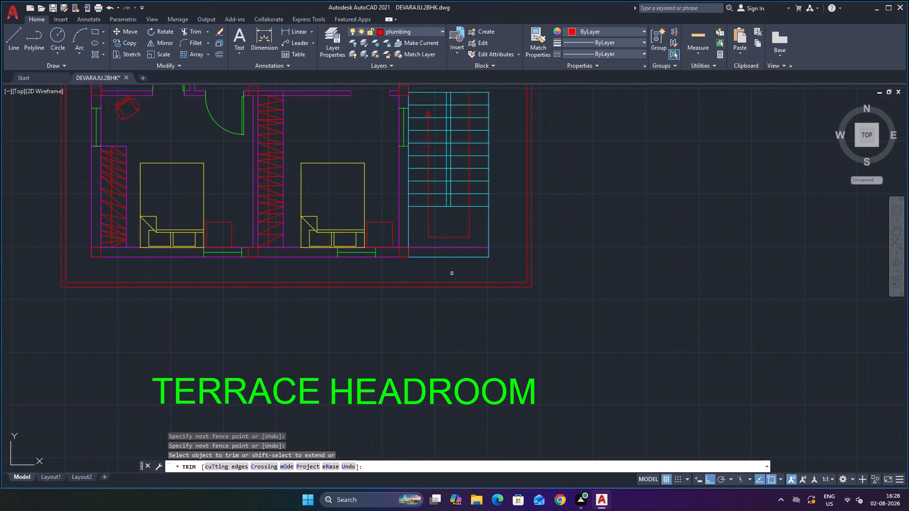
pyautogui.press('Escape')
pyautogui.press('Escape')
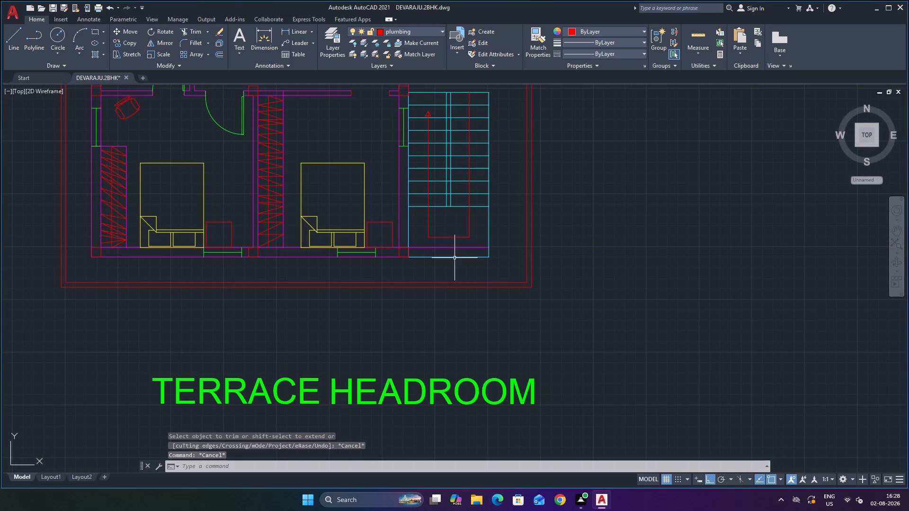
pyautogui.press('Escape')
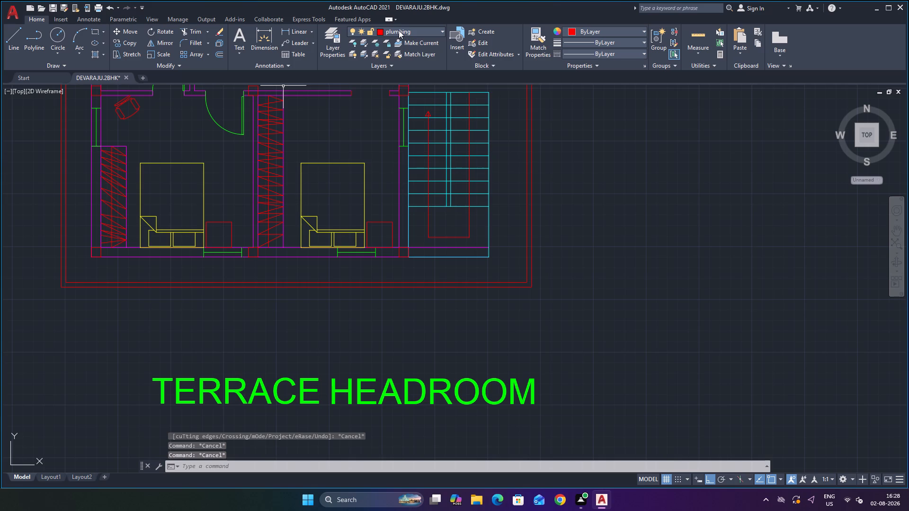
# Ungroup the terrace headroom plan so that its lines can be edited individually.
pyautogui.click(399, 30)
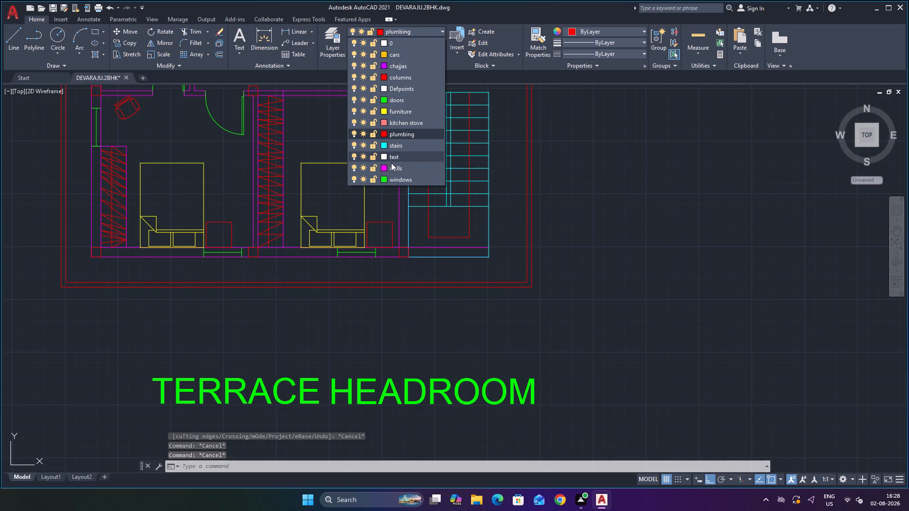
pyautogui.press('Escape')
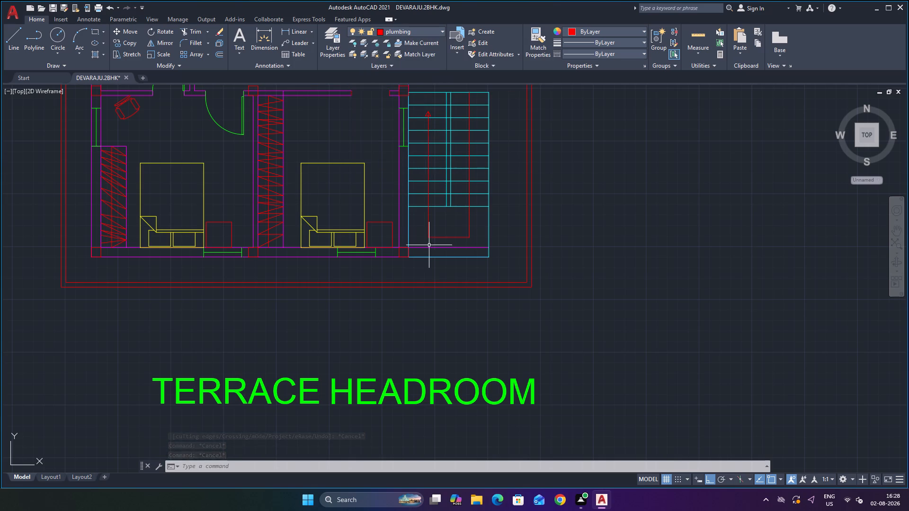
pyautogui.click(432, 256)
pyautogui.scroll(-2, 446, 260)
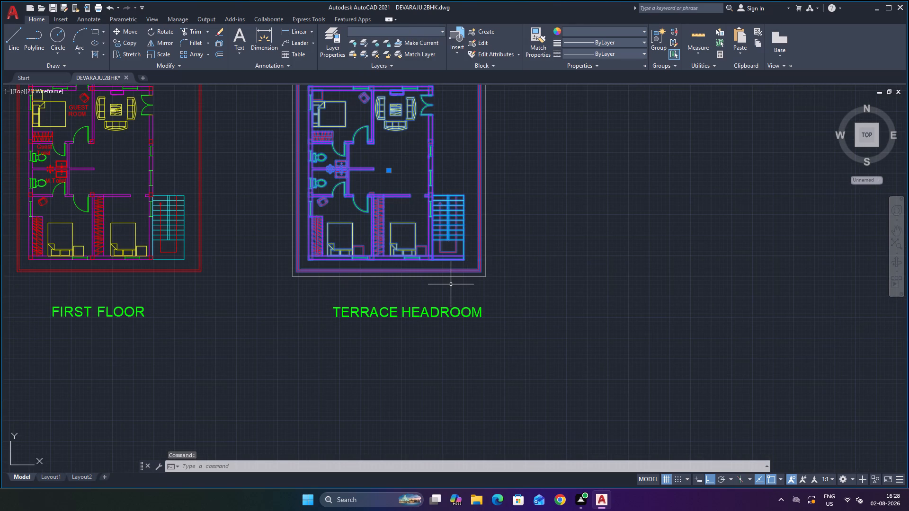
pyautogui.write('ung')
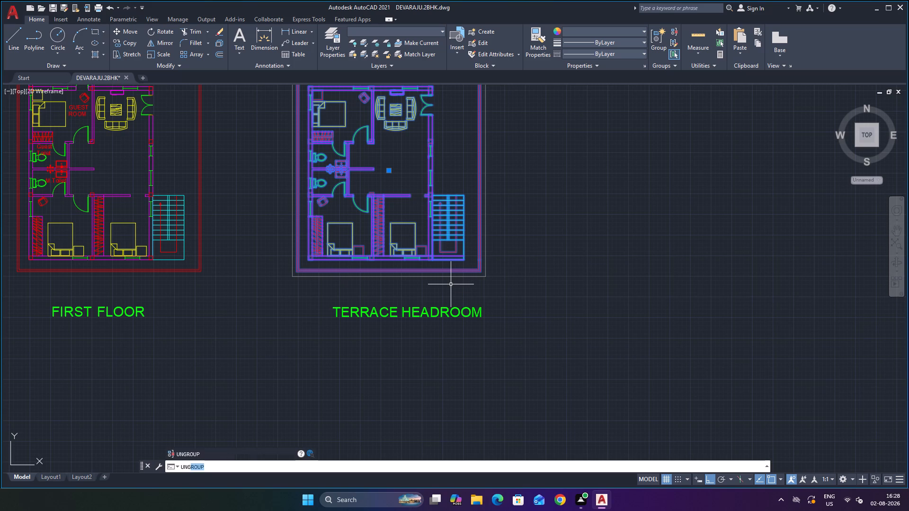
pyautogui.press('Return')
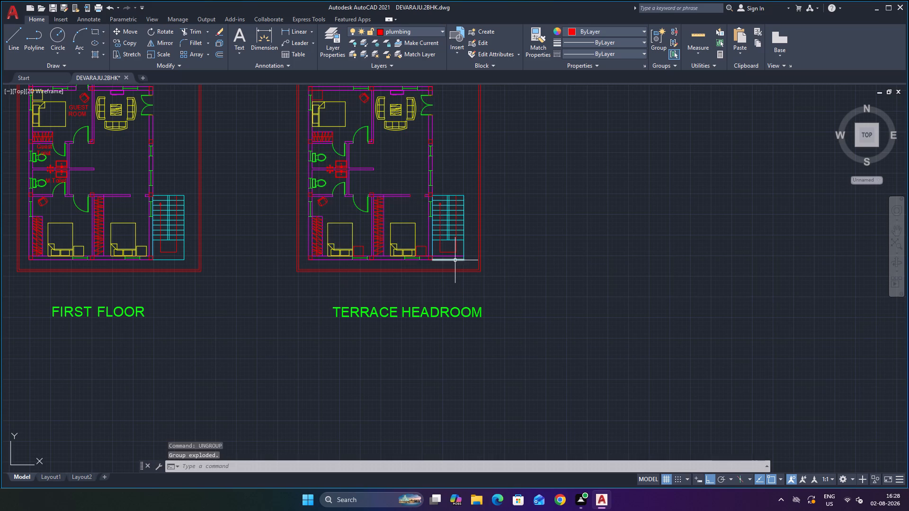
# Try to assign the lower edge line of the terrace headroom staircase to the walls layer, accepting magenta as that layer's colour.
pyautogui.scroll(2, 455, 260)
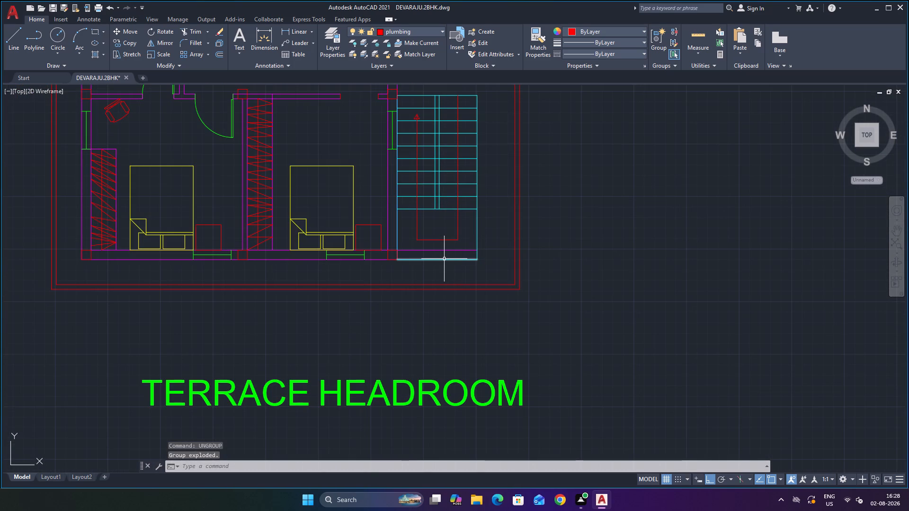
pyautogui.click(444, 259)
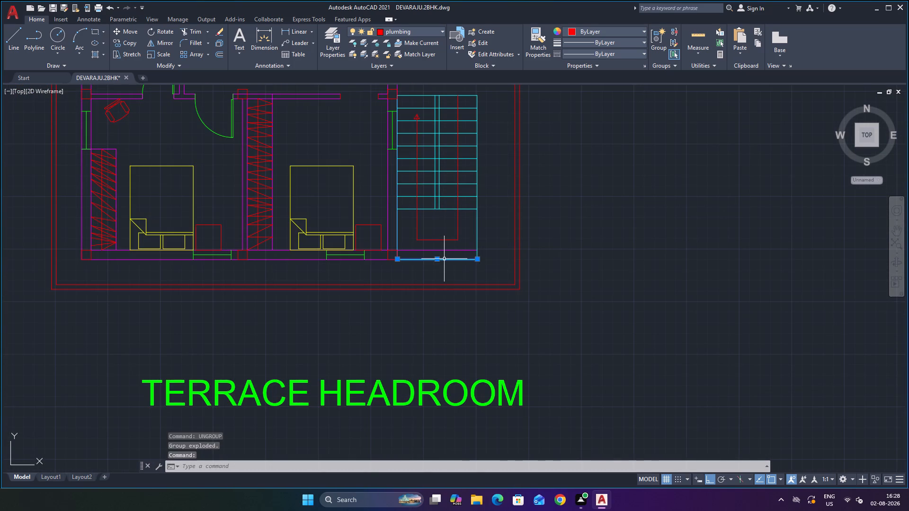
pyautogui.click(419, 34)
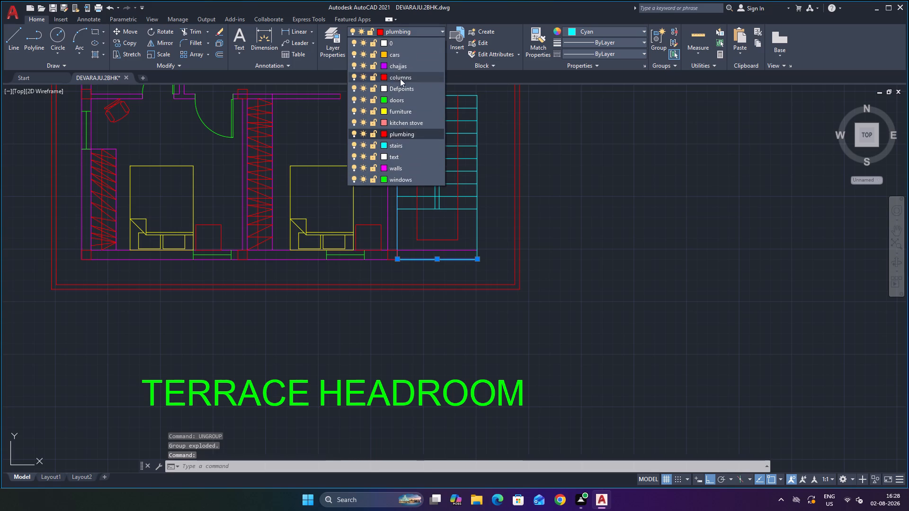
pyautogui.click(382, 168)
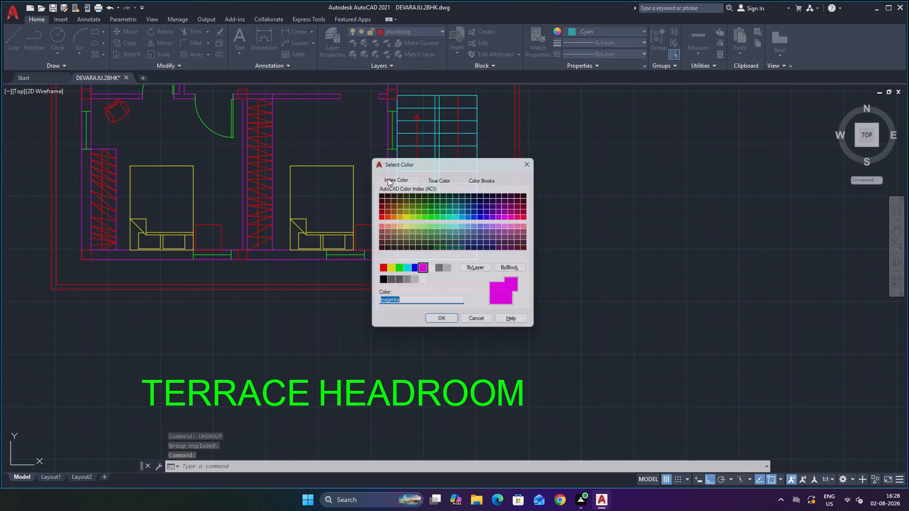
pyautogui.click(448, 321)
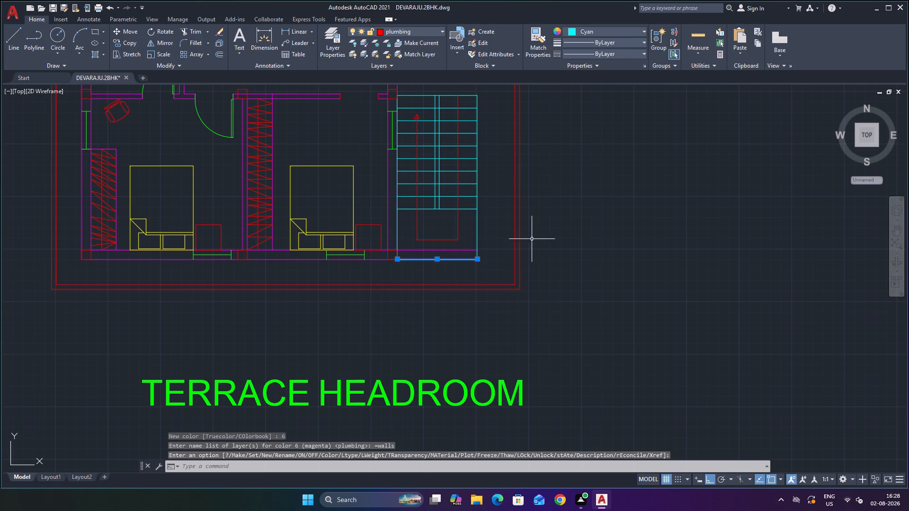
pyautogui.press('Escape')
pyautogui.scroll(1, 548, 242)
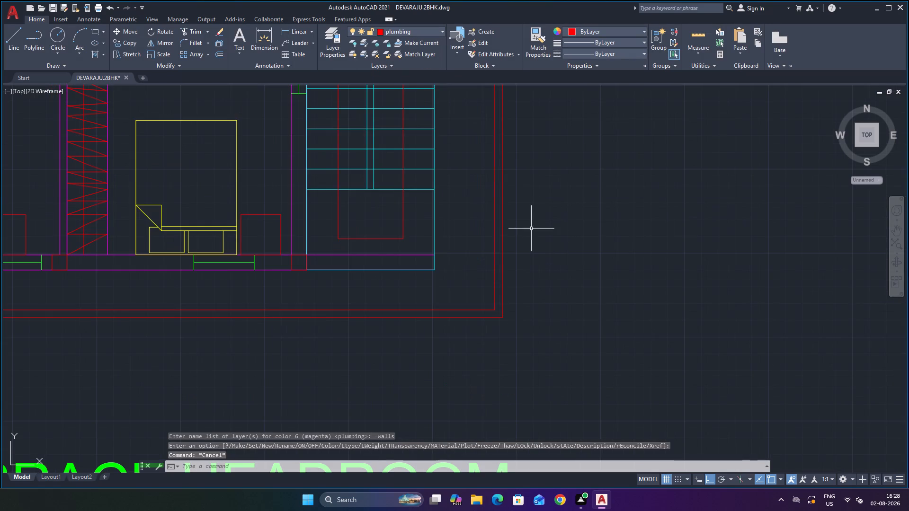
# Offset the outer vertical edge line of the terrace headroom staircase outward by 4.5 toward the boundary wall.
pyautogui.scroll(-1, 469, 249)
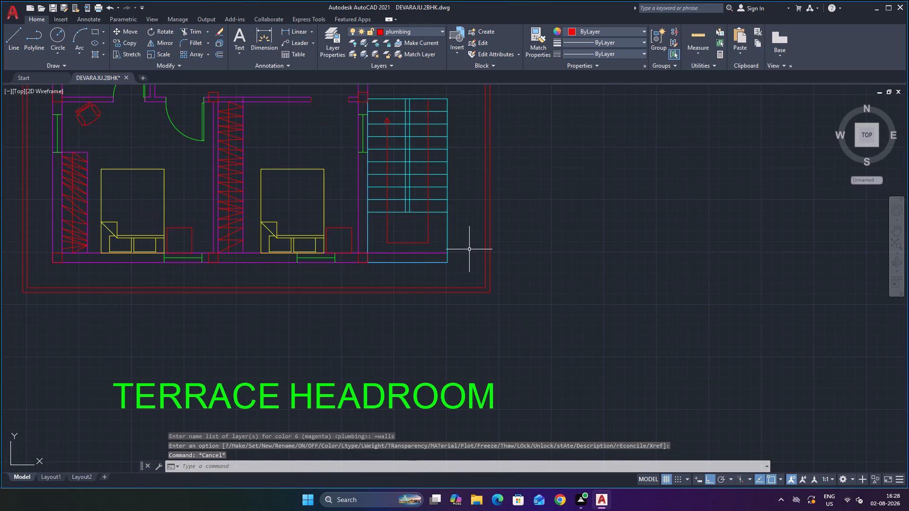
pyautogui.scroll(-1, 470, 245)
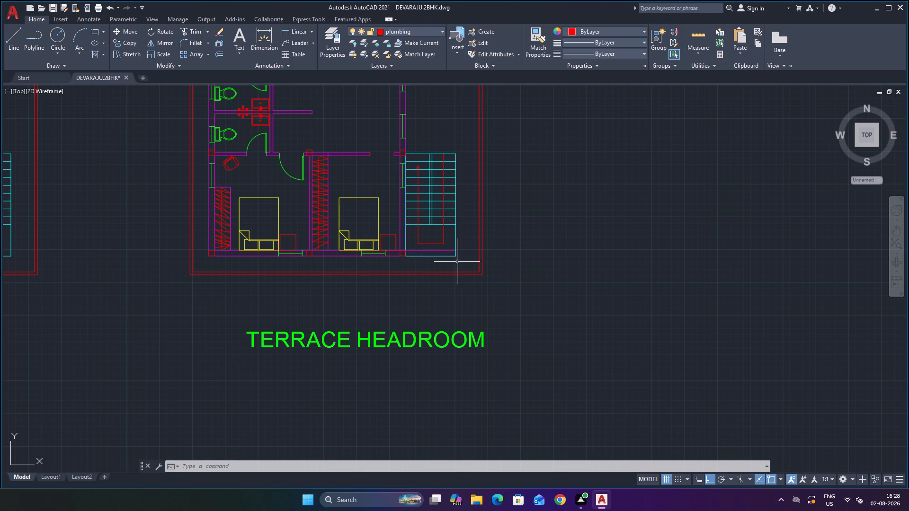
pyautogui.scroll(1, 457, 262)
pyautogui.scroll(-1, 480, 227)
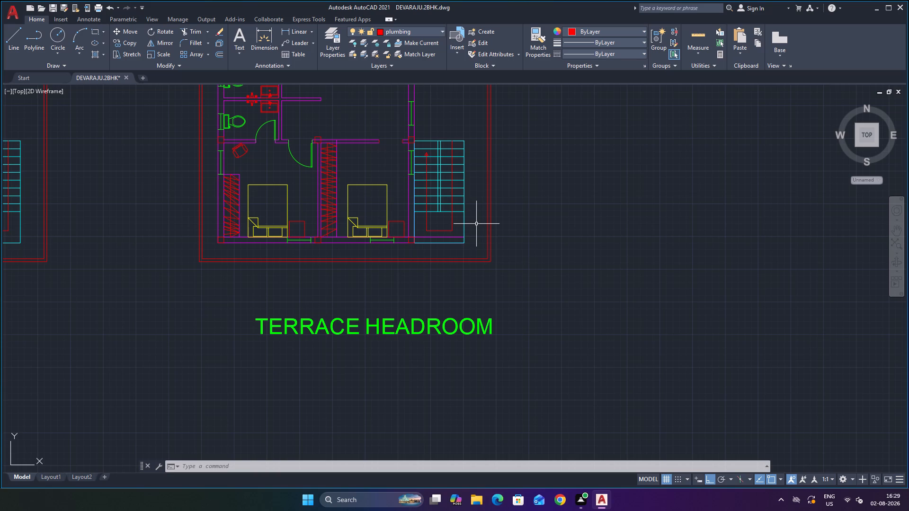
pyautogui.press('o')
pyautogui.press('Return')
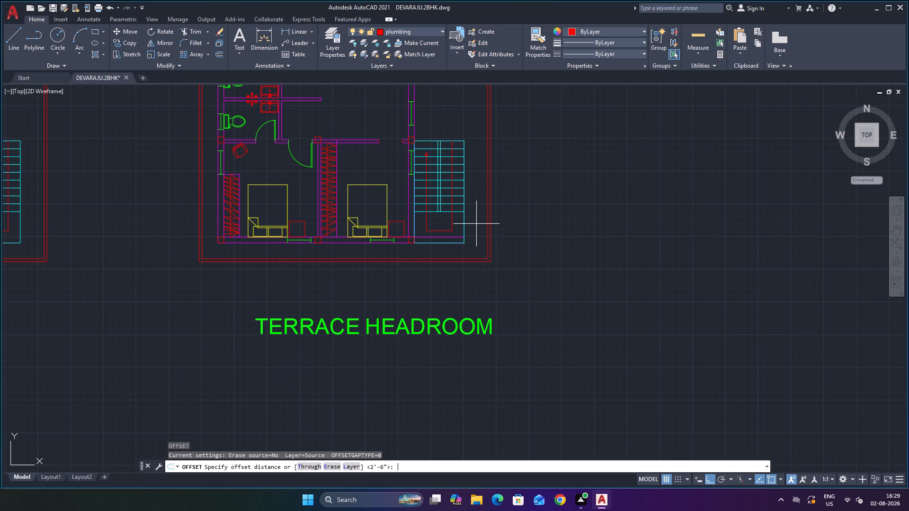
pyautogui.write('4.5')
pyautogui.press('Return')
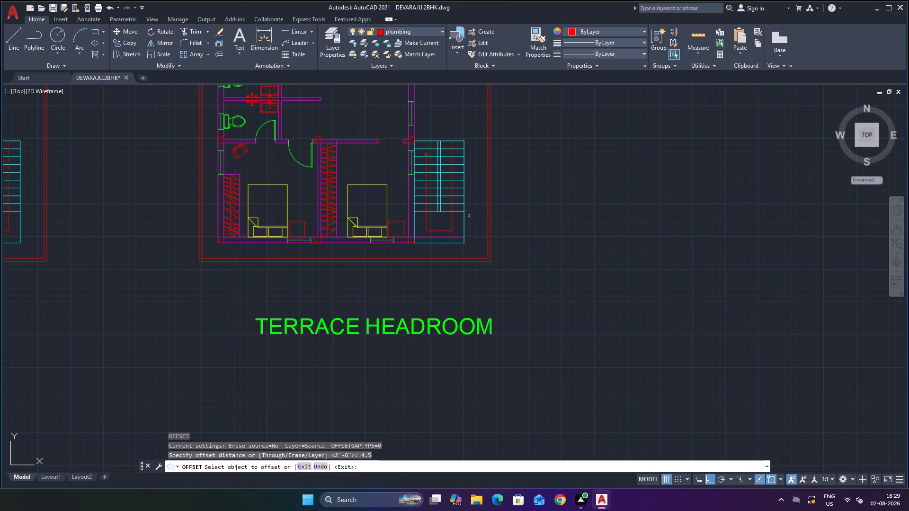
pyautogui.click(464, 222)
pyautogui.click(469, 219)
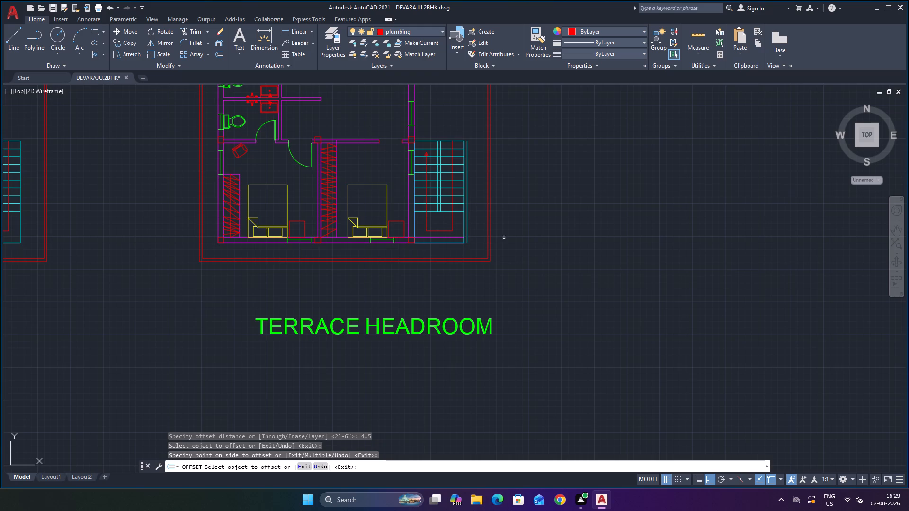
pyautogui.scroll(1, 503, 241)
pyautogui.scroll(1, 458, 251)
pyautogui.press('Escape')
pyautogui.press('Escape')
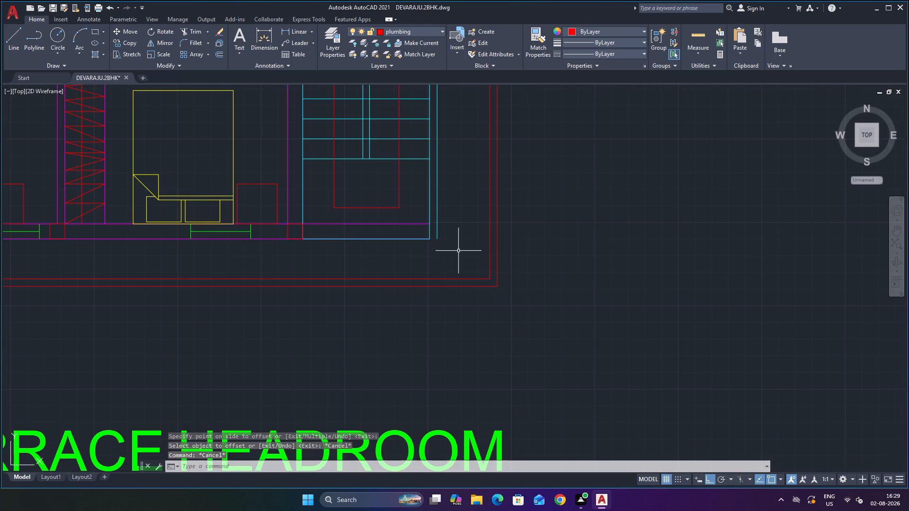
pyautogui.press('Escape')
pyautogui.press('Escape')
# Extend the lower and upper edge lines of the terrace headroom staircase to meet the offset outer line.
pyautogui.write('ex')
pyautogui.press('Return')
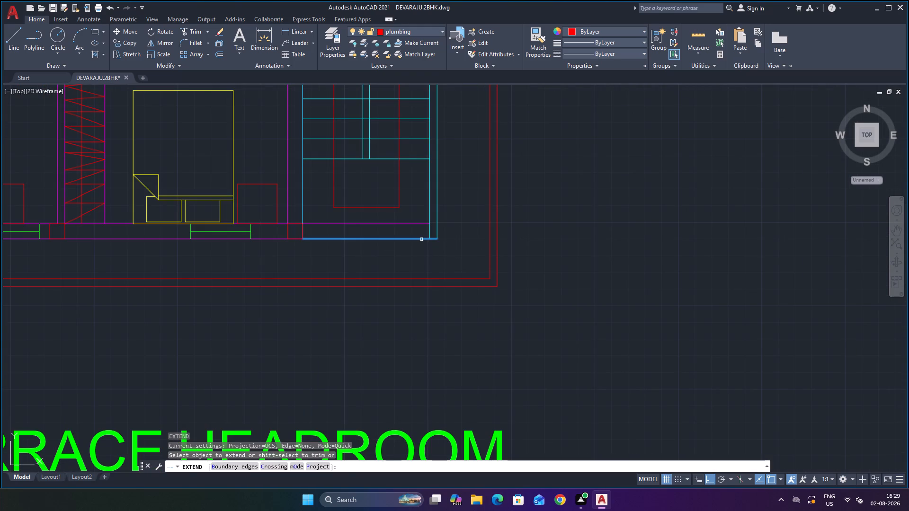
pyautogui.click(421, 239)
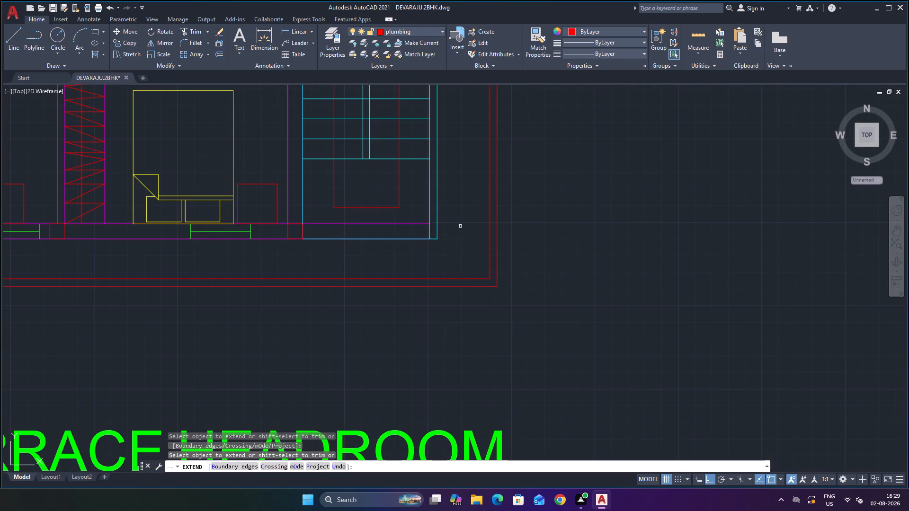
pyautogui.scroll(-2, 462, 227)
pyautogui.scroll(1, 461, 126)
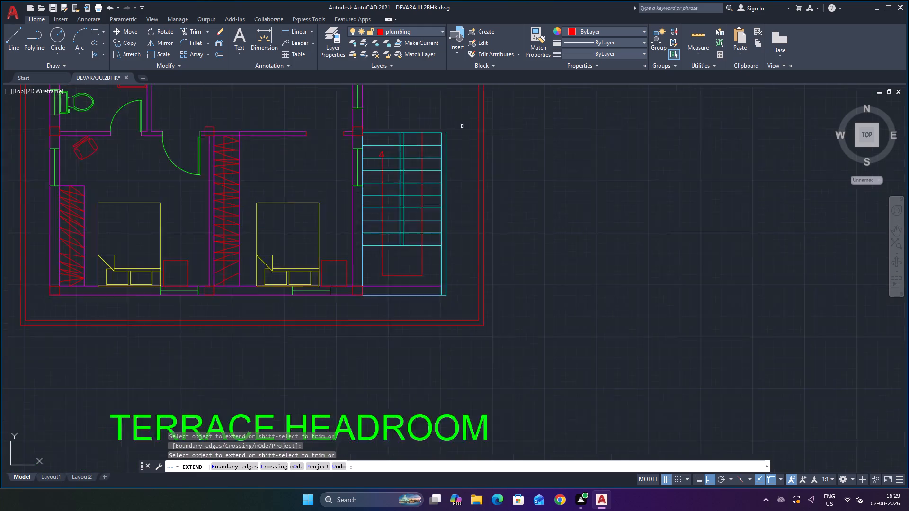
pyautogui.scroll(1, 462, 126)
pyautogui.click(425, 137)
pyautogui.press('Escape')
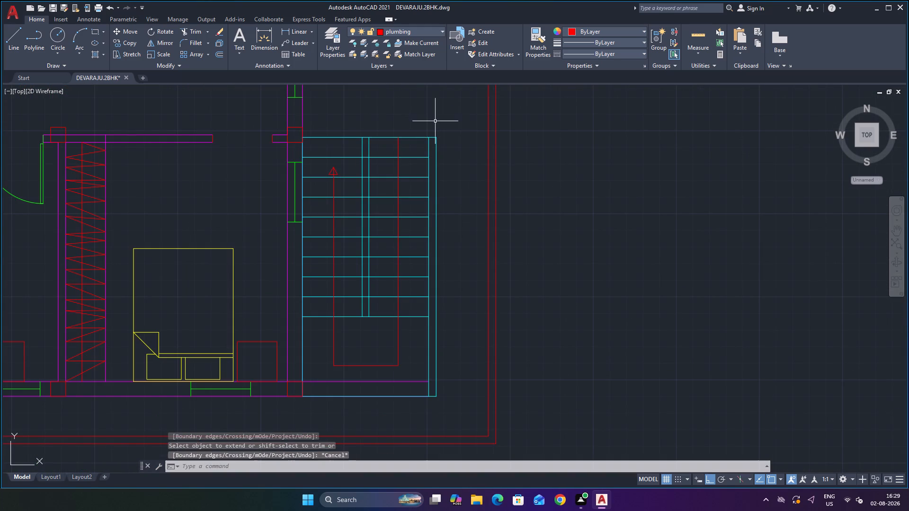
# Trim the staircase's original outer edge line where it crosses between the two lower wall lines.
pyautogui.scroll(-2, 445, 210)
pyautogui.scroll(2, 446, 281)
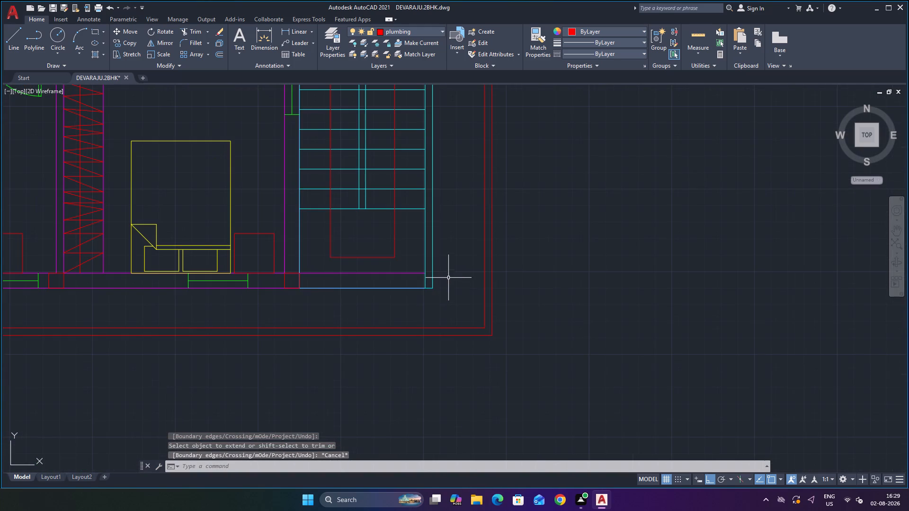
pyautogui.write('tr')
pyautogui.press('Return')
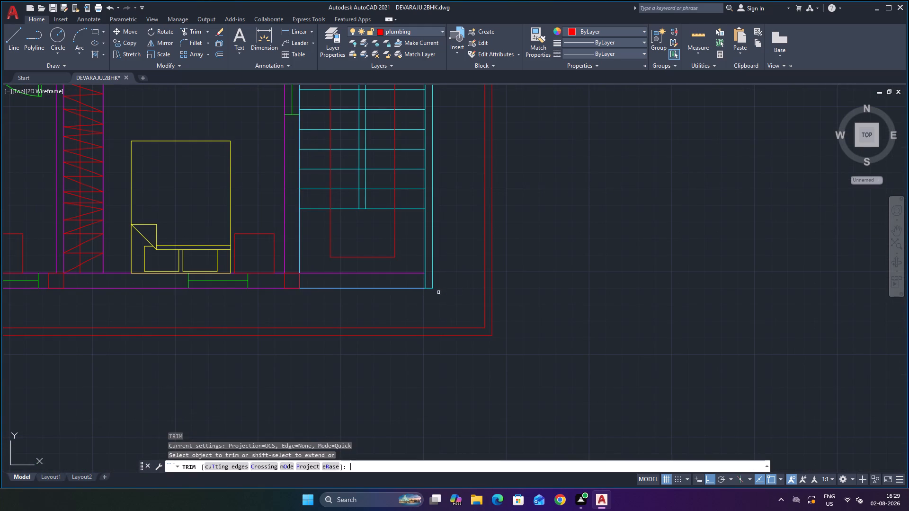
pyautogui.scroll(2, 425, 283)
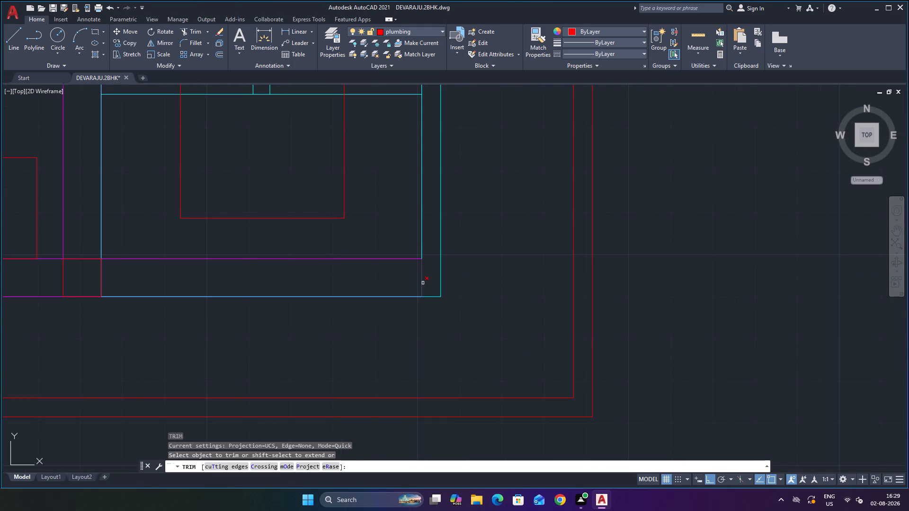
pyautogui.click(423, 283)
pyautogui.scroll(-2, 425, 273)
pyautogui.scroll(-1, 452, 227)
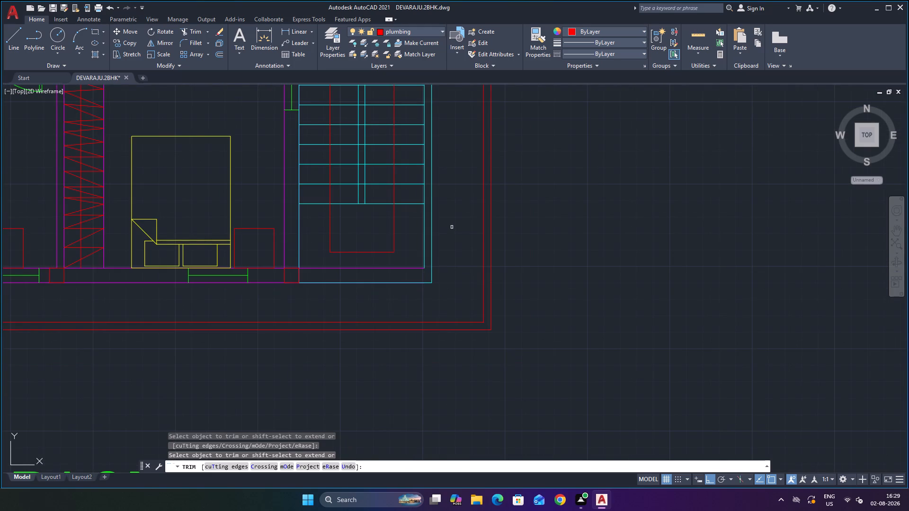
pyautogui.press('Escape')
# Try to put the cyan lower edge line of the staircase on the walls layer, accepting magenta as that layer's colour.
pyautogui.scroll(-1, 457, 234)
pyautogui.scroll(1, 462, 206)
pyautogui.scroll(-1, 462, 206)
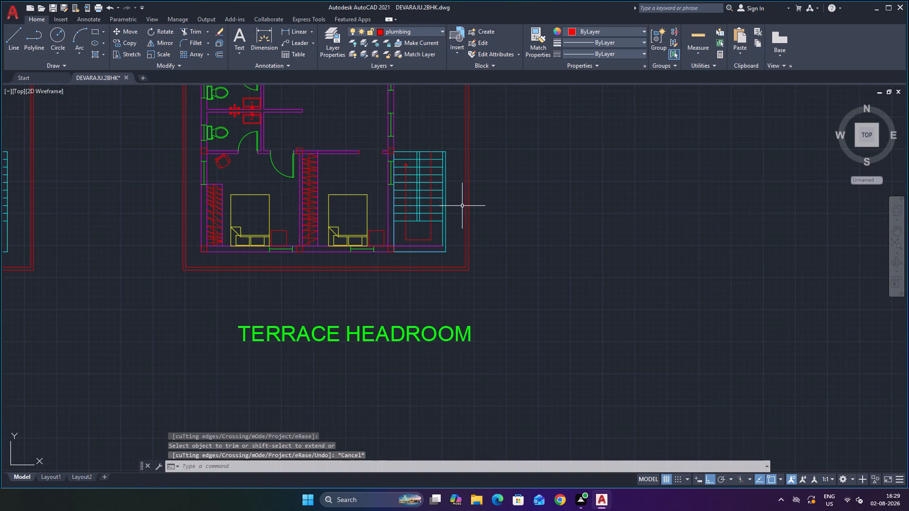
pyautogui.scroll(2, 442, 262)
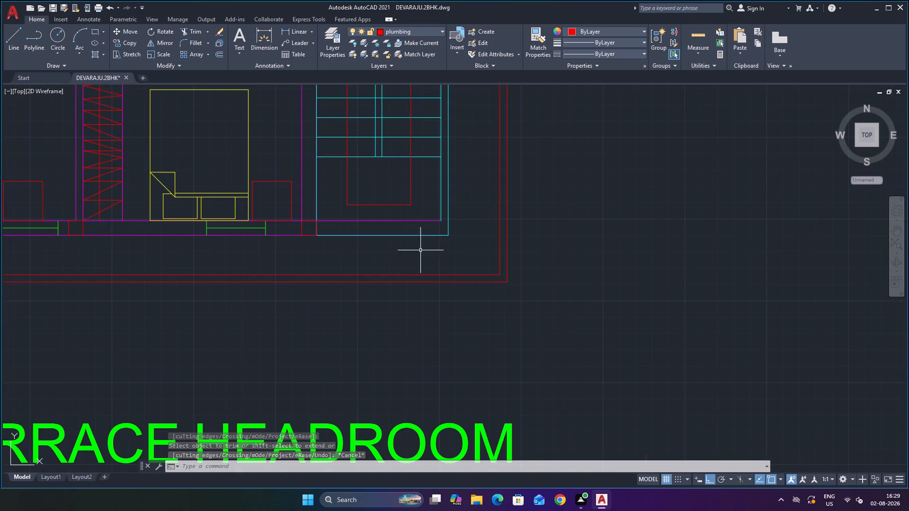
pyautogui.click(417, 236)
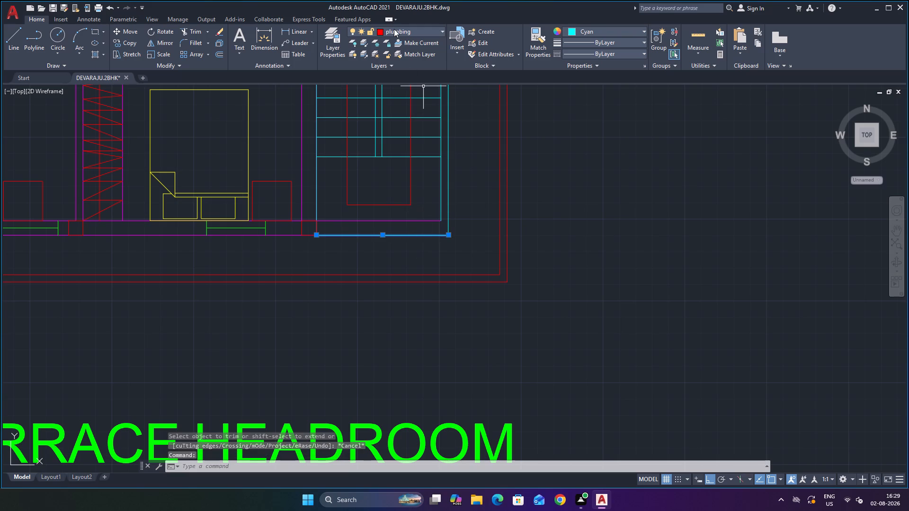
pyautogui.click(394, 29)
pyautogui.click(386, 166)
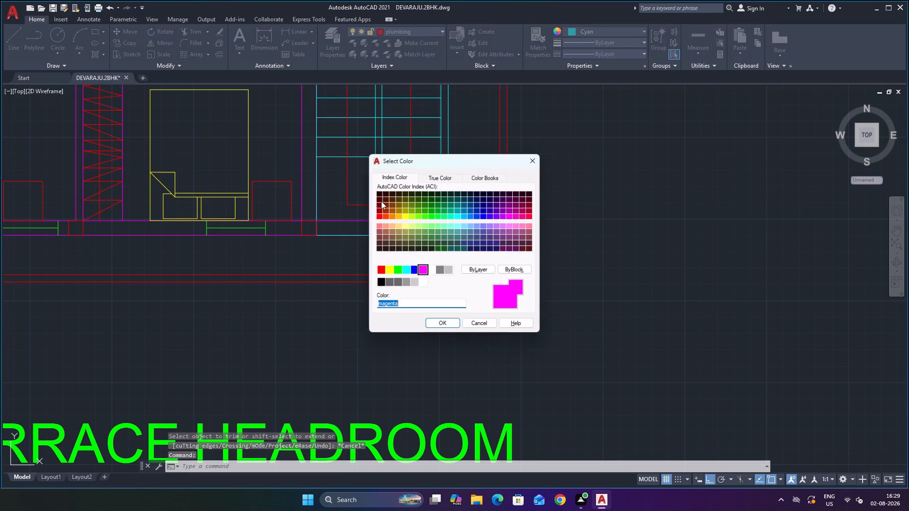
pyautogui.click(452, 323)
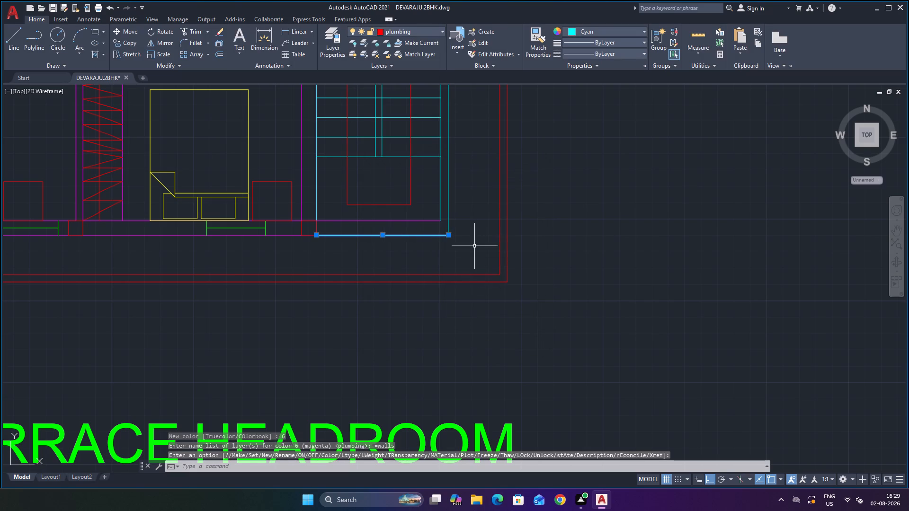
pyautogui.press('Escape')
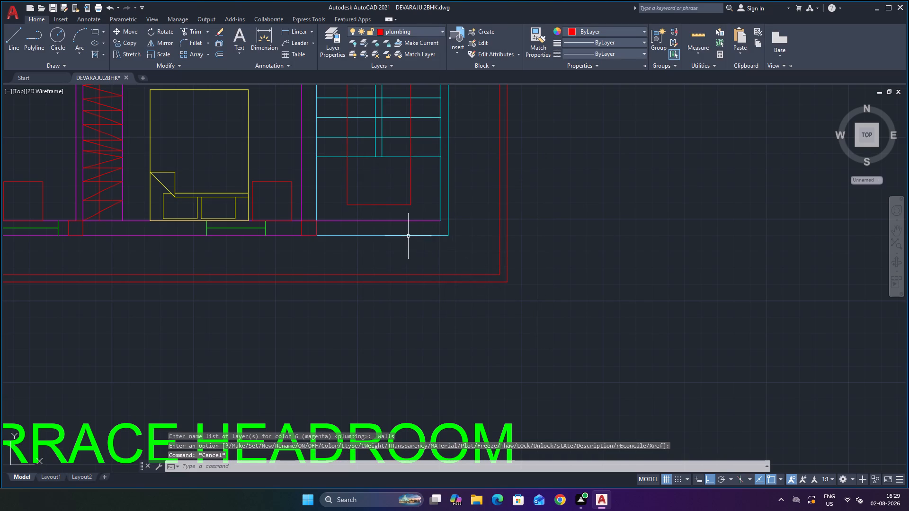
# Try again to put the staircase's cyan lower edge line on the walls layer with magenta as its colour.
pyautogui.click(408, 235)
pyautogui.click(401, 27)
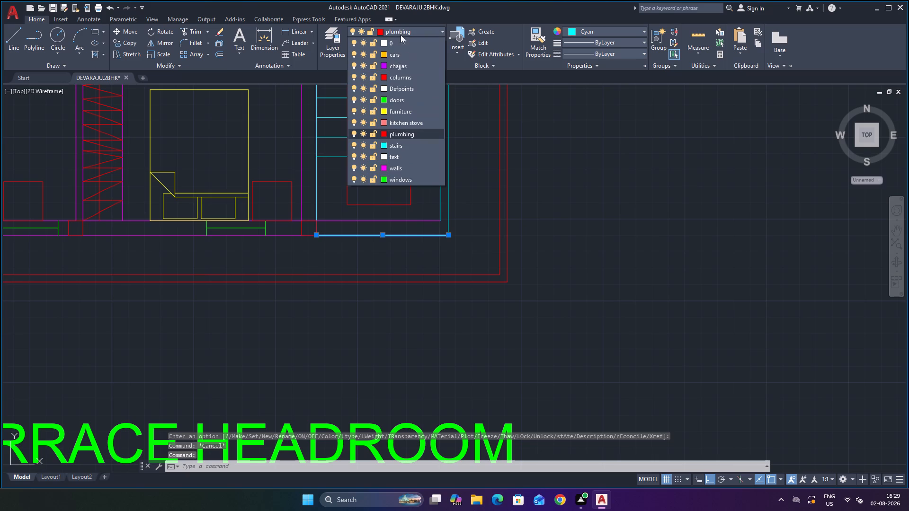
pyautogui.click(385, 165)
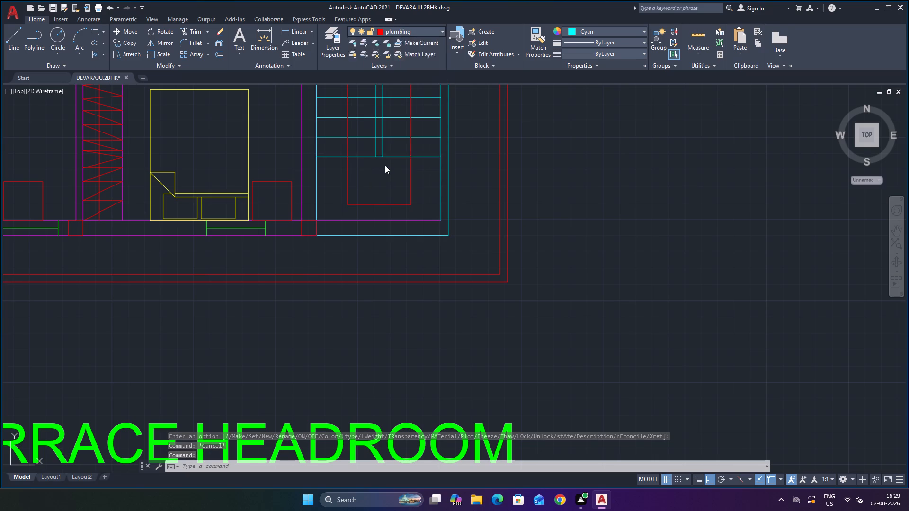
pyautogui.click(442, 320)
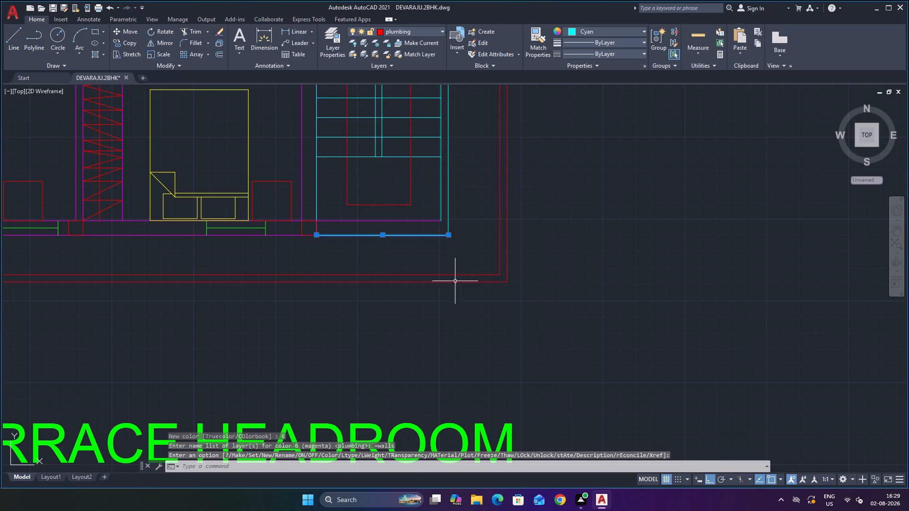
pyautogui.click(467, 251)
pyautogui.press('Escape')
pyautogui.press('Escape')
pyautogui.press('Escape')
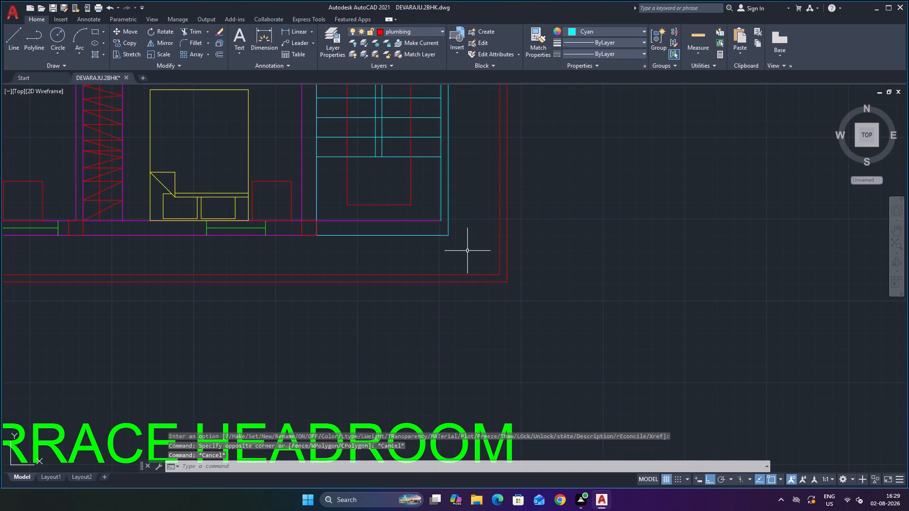
# Delete the cyan lower edge line of the terrace headroom staircase that overlaps the outer wall line.
pyautogui.click(372, 236)
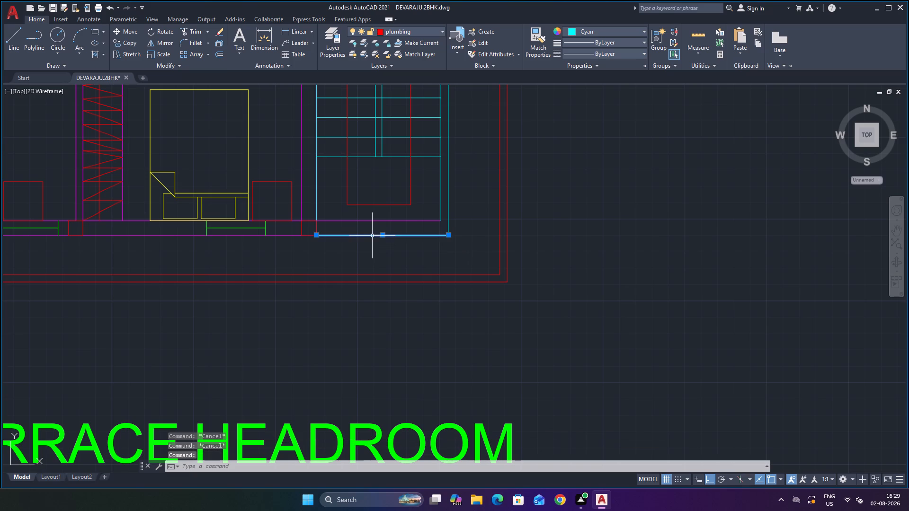
pyautogui.press('Delete')
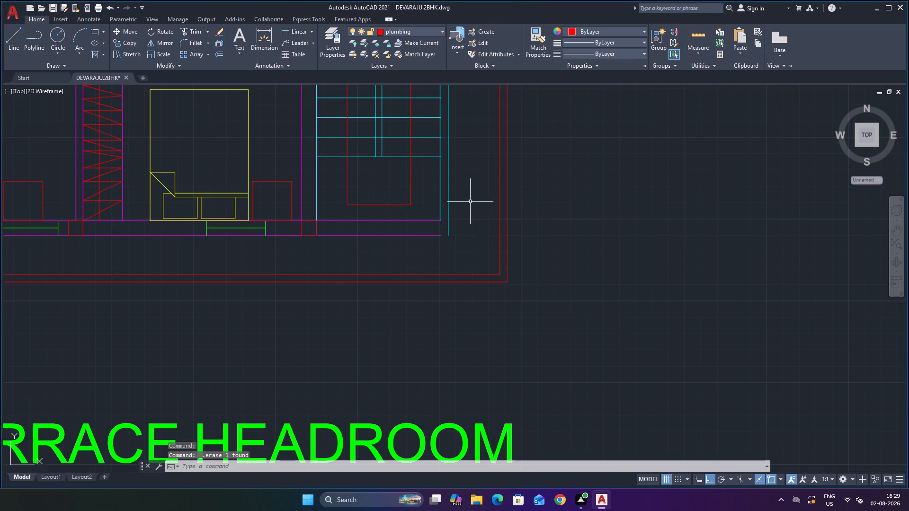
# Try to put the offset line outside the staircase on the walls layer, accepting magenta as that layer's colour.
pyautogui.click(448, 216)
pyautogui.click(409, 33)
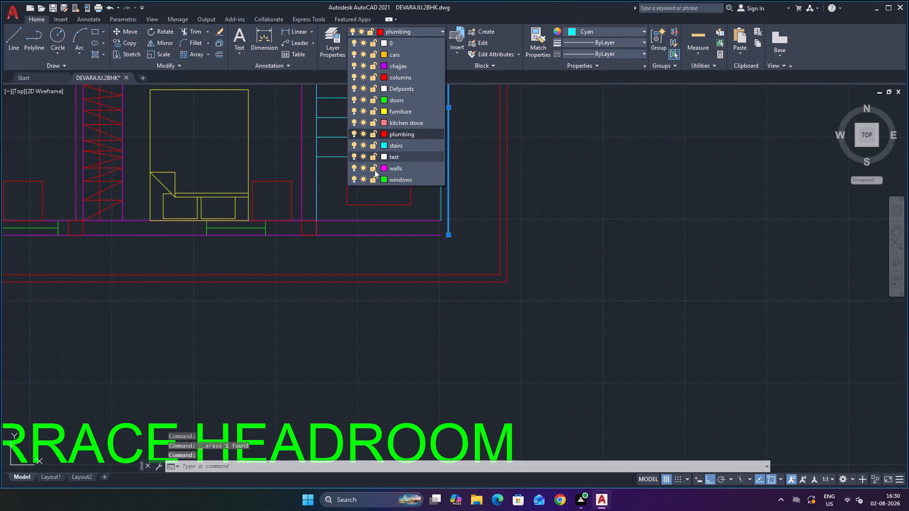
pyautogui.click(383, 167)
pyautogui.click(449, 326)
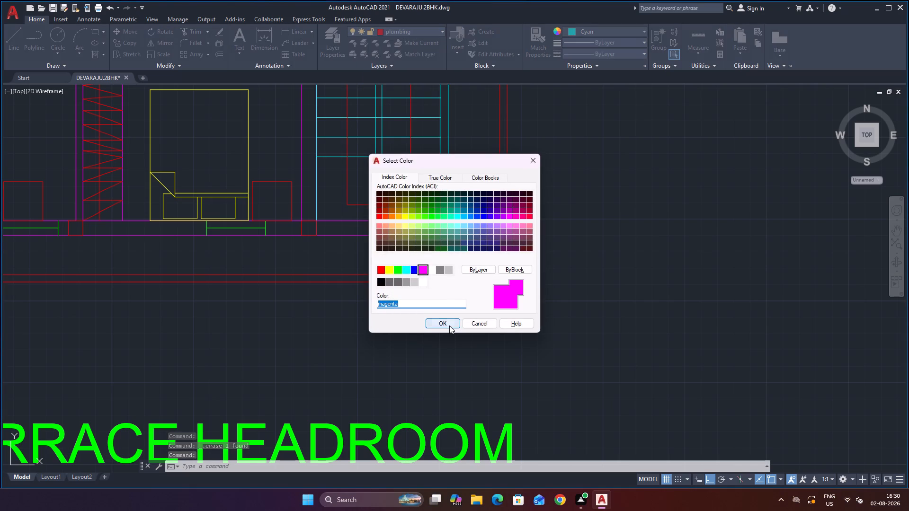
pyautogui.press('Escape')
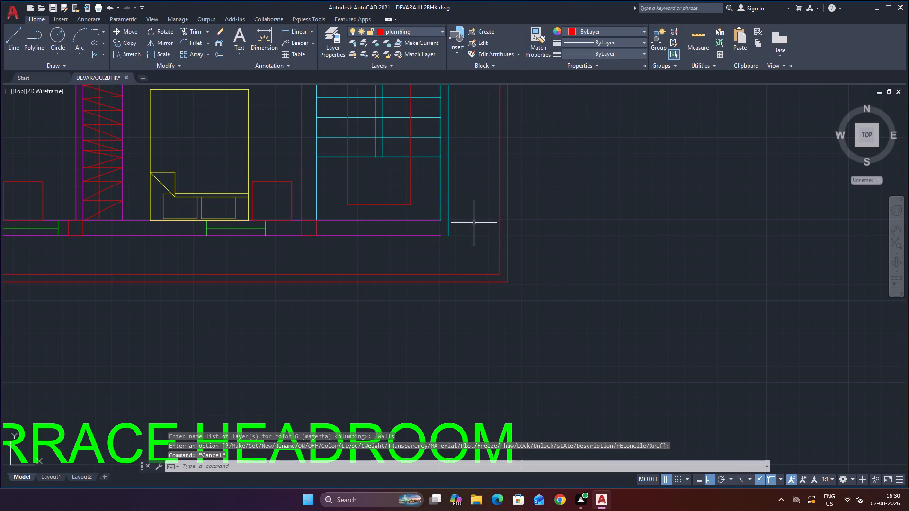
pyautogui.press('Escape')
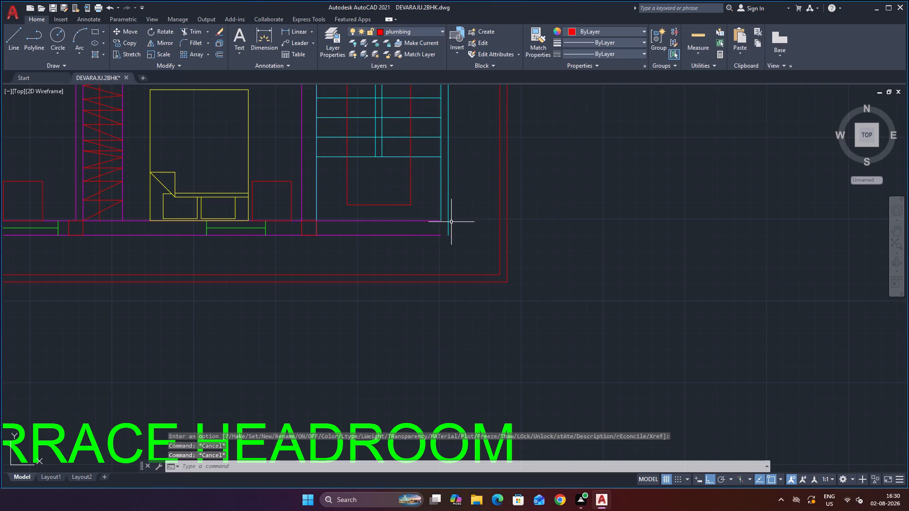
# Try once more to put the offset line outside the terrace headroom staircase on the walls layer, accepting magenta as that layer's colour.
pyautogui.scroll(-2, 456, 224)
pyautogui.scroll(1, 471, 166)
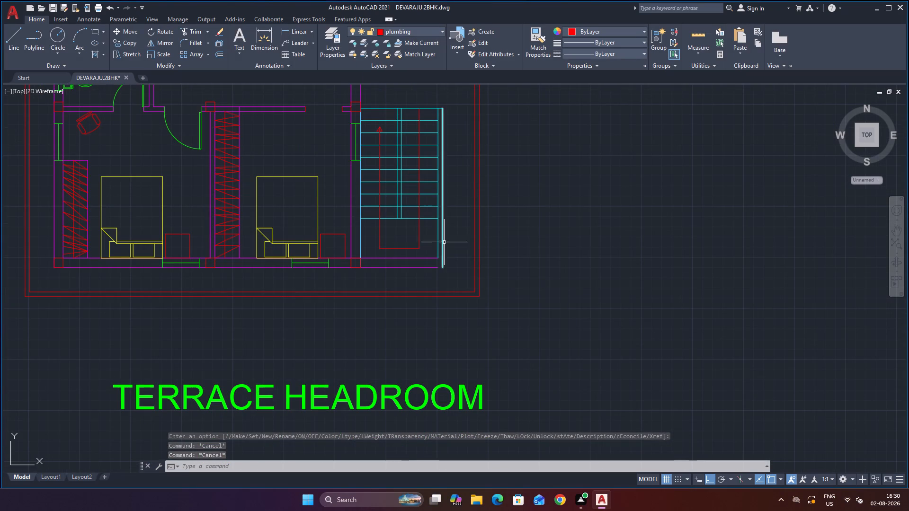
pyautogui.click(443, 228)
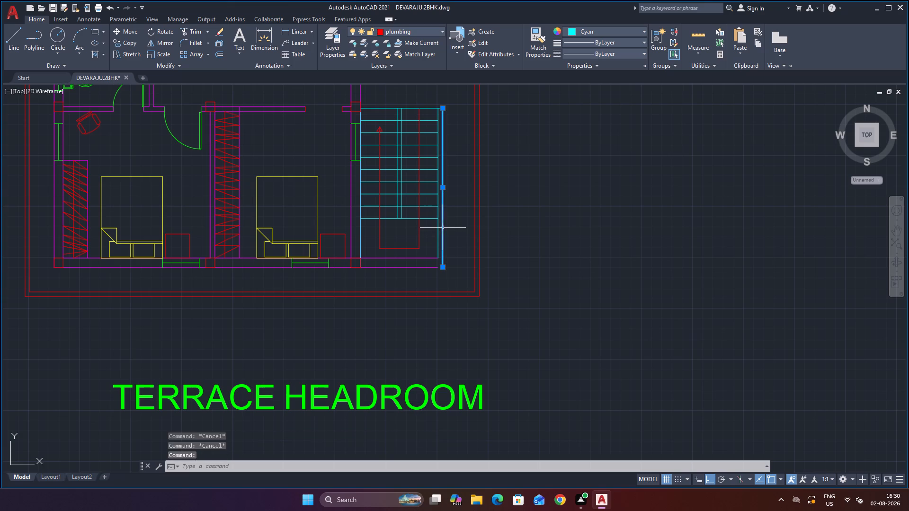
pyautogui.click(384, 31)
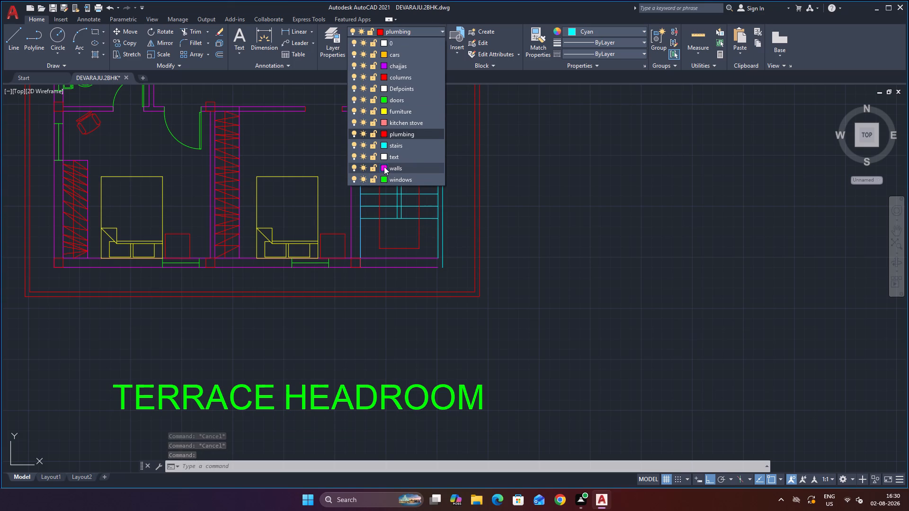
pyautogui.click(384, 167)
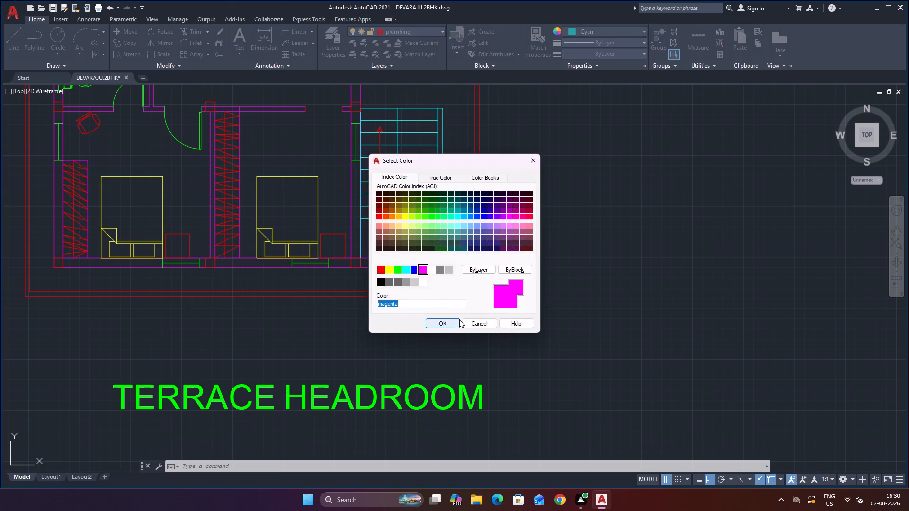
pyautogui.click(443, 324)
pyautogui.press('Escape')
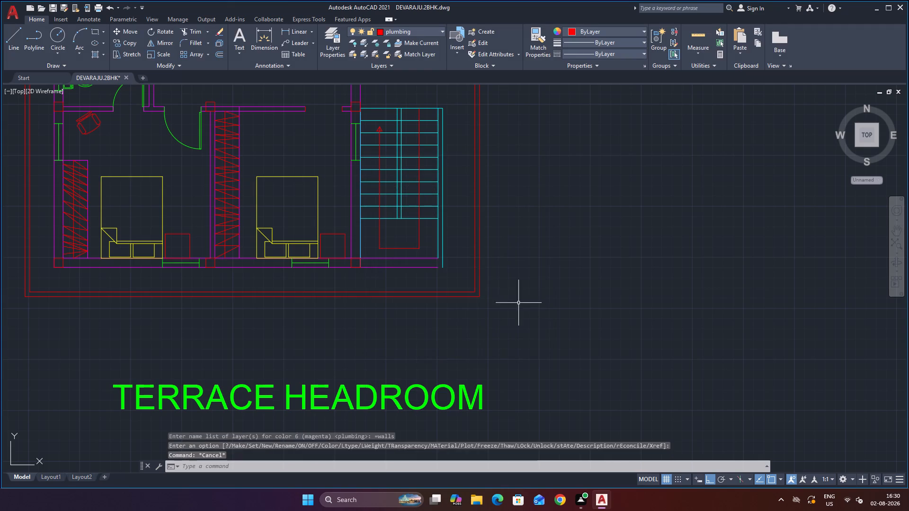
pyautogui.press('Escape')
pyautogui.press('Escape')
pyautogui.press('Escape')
# Extend the outer wall line below the terrace headroom staircase to meet the offset line outside the staircase.
pyautogui.scroll(3, 454, 107)
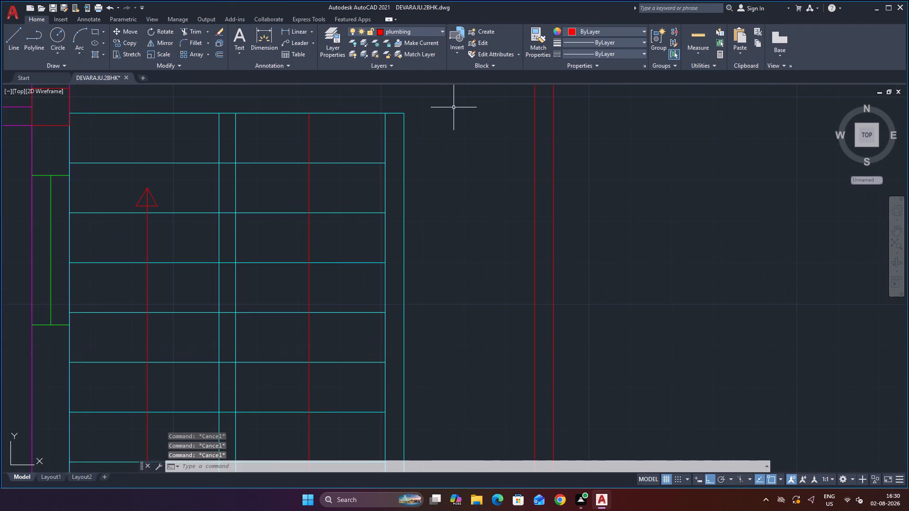
pyautogui.scroll(-2, 434, 159)
pyautogui.scroll(1, 428, 202)
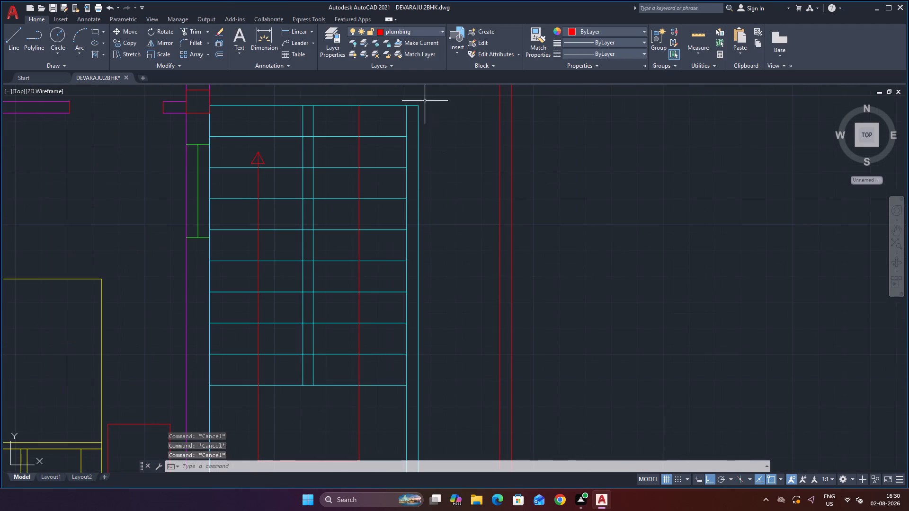
pyautogui.click(415, 106)
pyautogui.press('Escape')
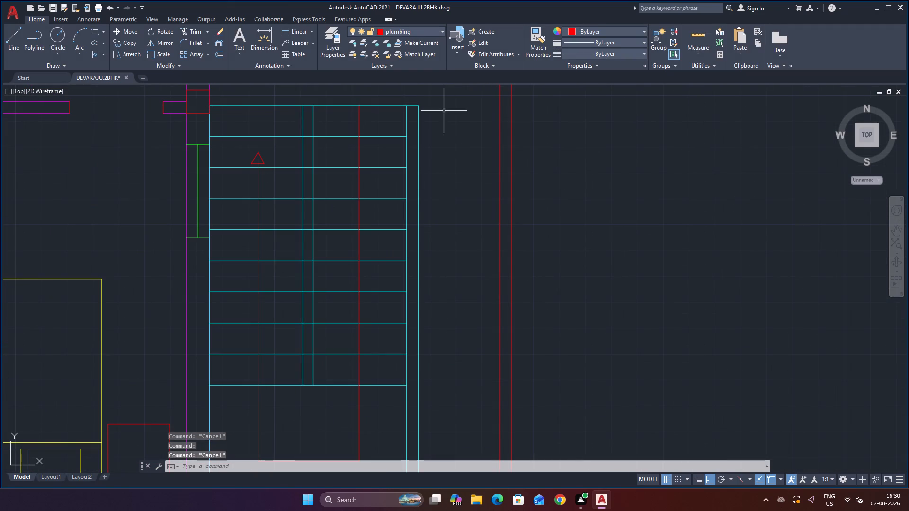
pyautogui.scroll(-2, 439, 192)
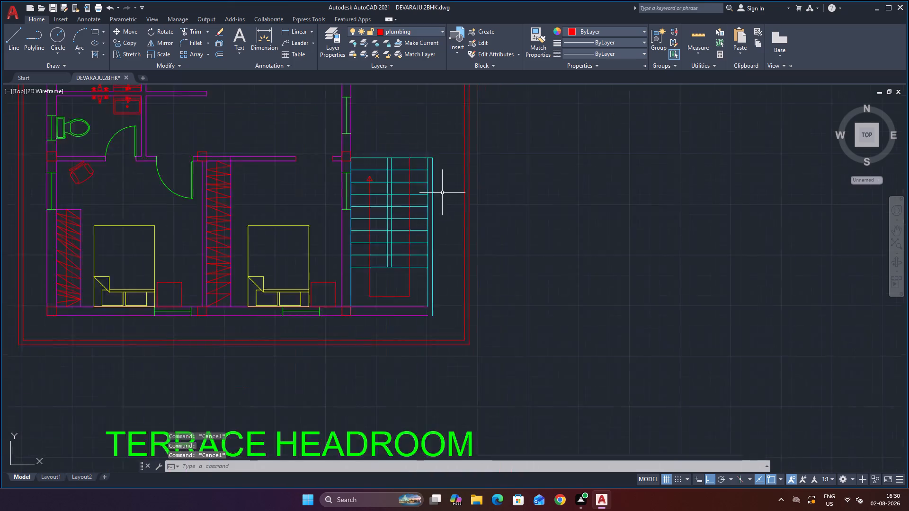
pyautogui.scroll(-1, 442, 193)
pyautogui.scroll(3, 444, 307)
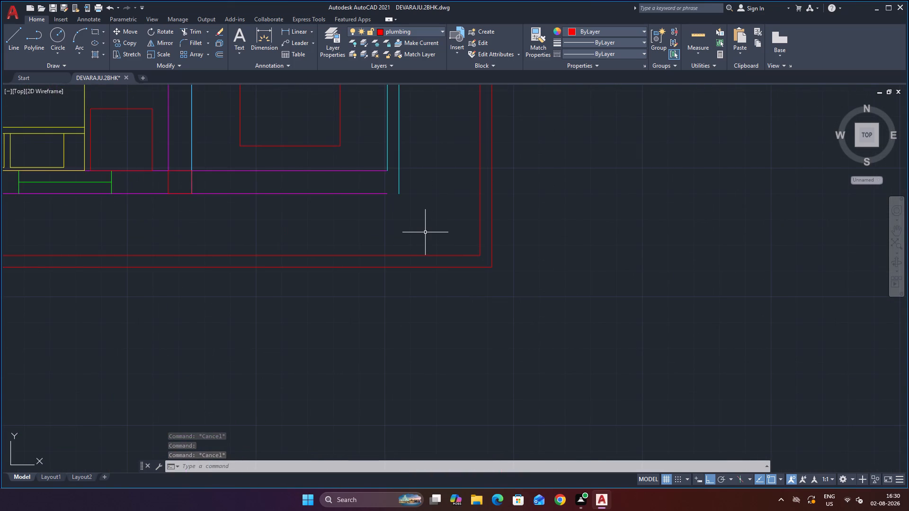
pyautogui.press('e')
pyautogui.press('x')
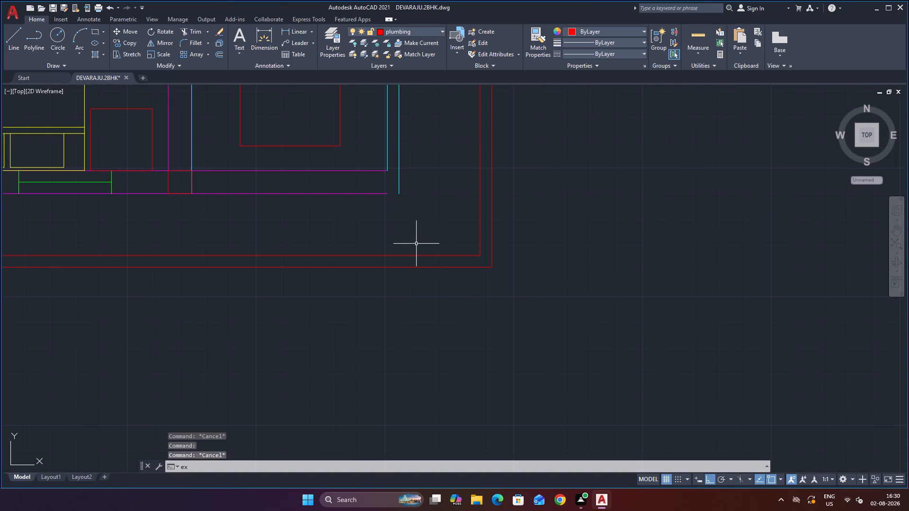
pyautogui.press('space')
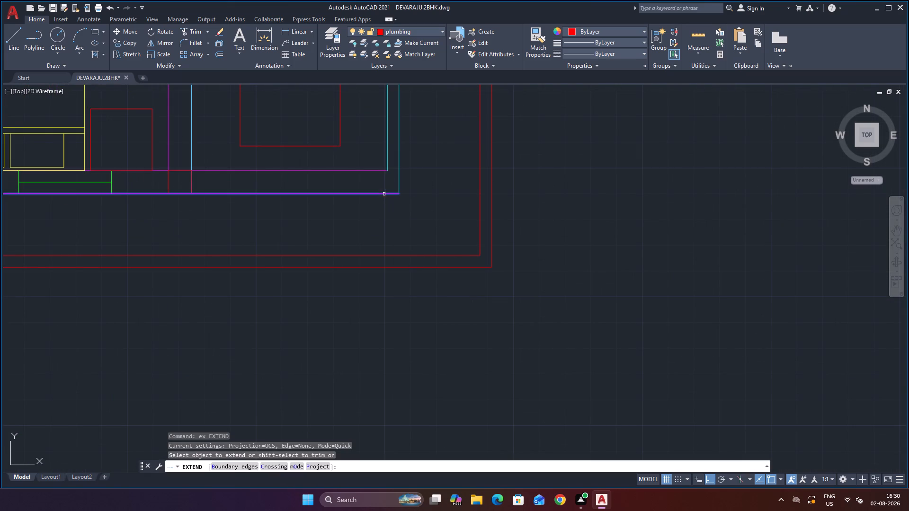
pyautogui.click(384, 195)
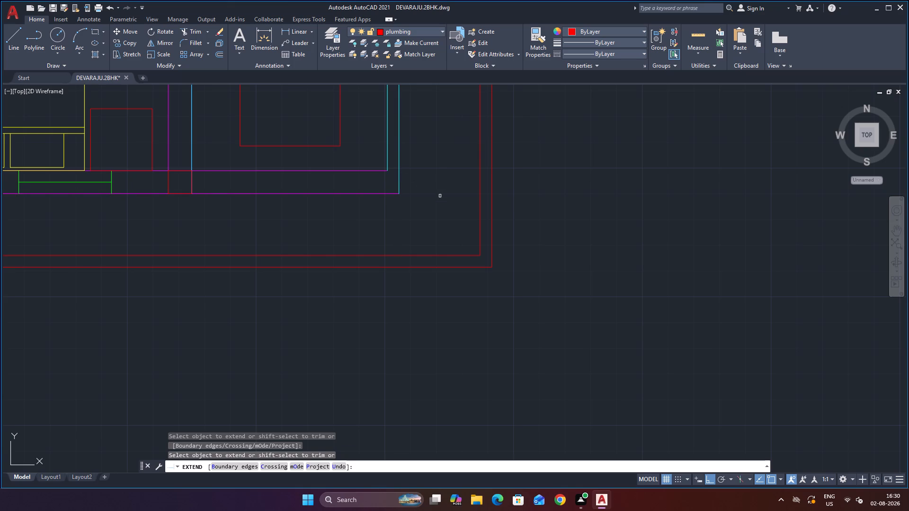
pyautogui.press('Escape')
# In the first floor plan, extend the bedroom's inner bottom wall line across to the staircase's outer side edge.
pyautogui.scroll(1, 440, 202)
pyautogui.scroll(-4, 440, 202)
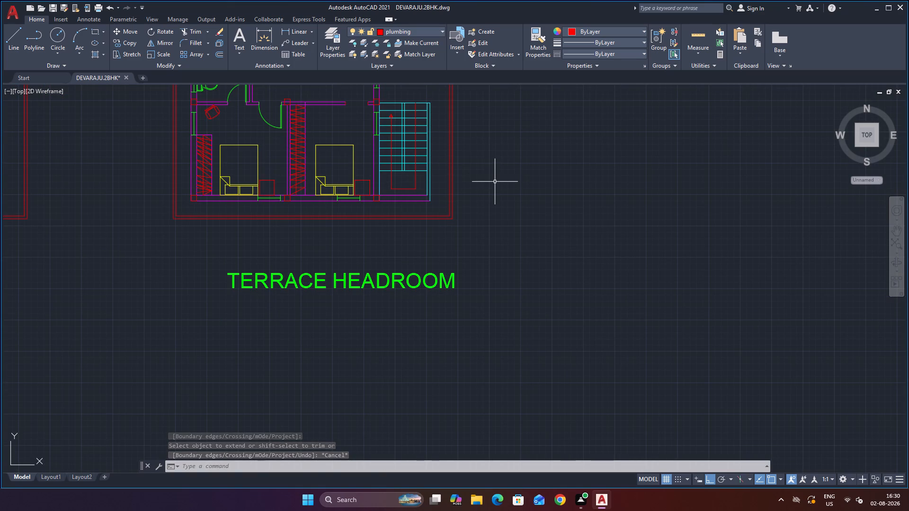
pyautogui.scroll(-1, 459, 187)
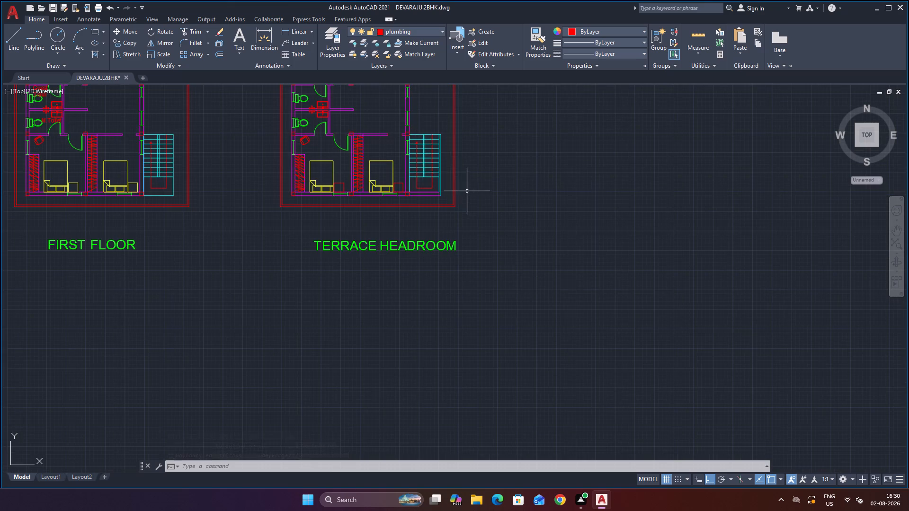
pyautogui.scroll(-1, 472, 192)
pyautogui.scroll(-1, 321, 223)
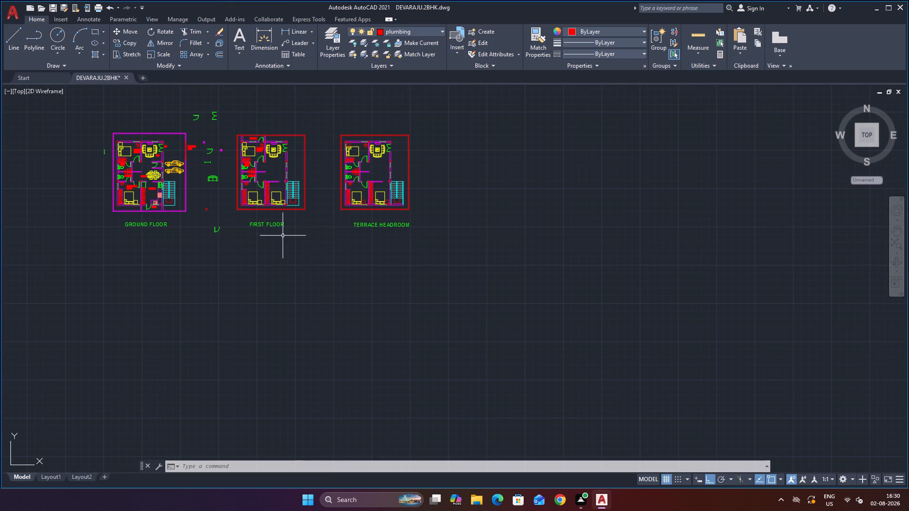
pyautogui.scroll(3, 326, 212)
pyautogui.scroll(-2, 327, 214)
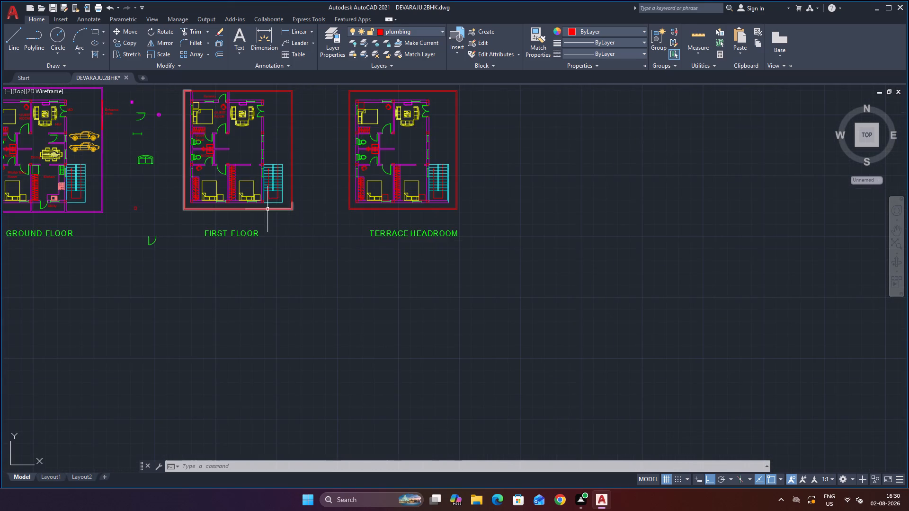
pyautogui.scroll(3, 267, 200)
pyautogui.press('Escape')
pyautogui.press('Escape')
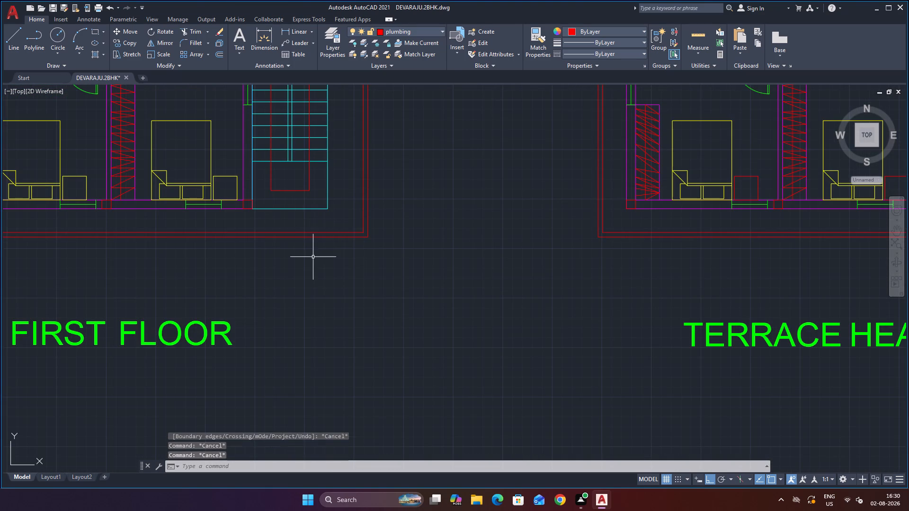
pyautogui.press('Escape')
pyautogui.write('ex')
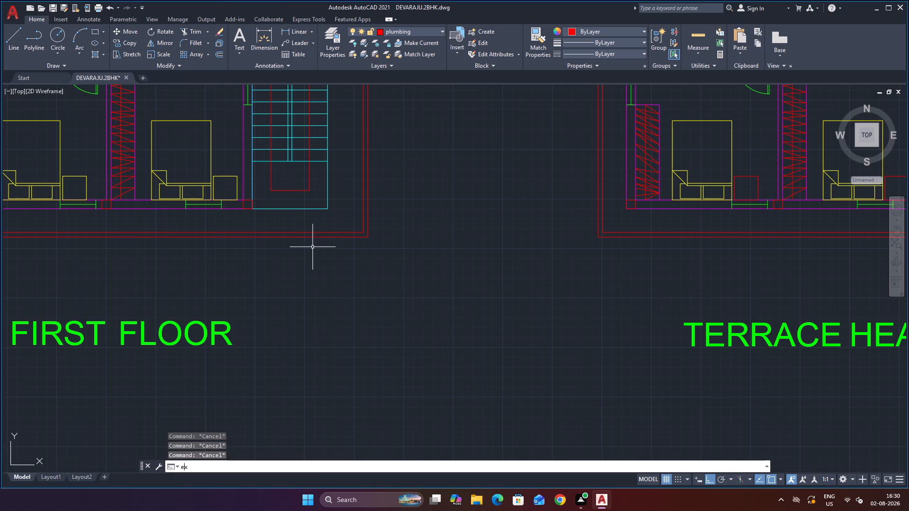
pyautogui.press('Return')
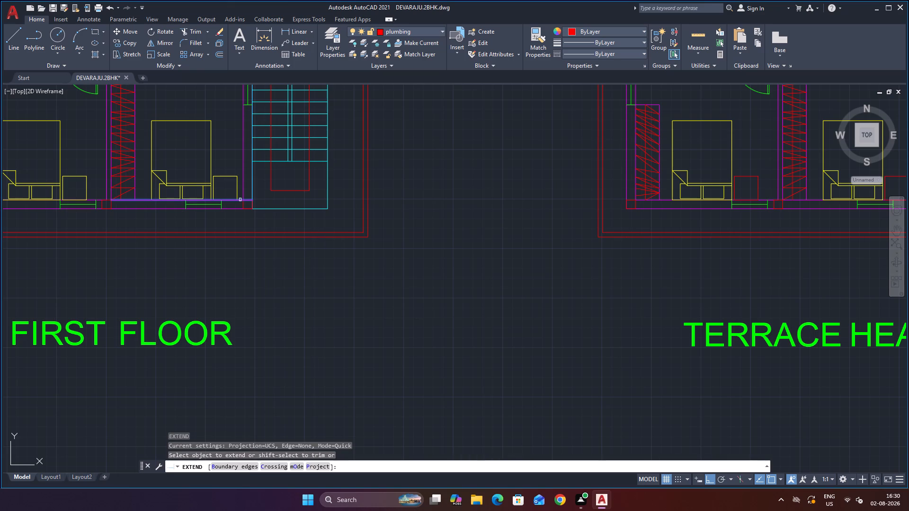
pyautogui.click(240, 200)
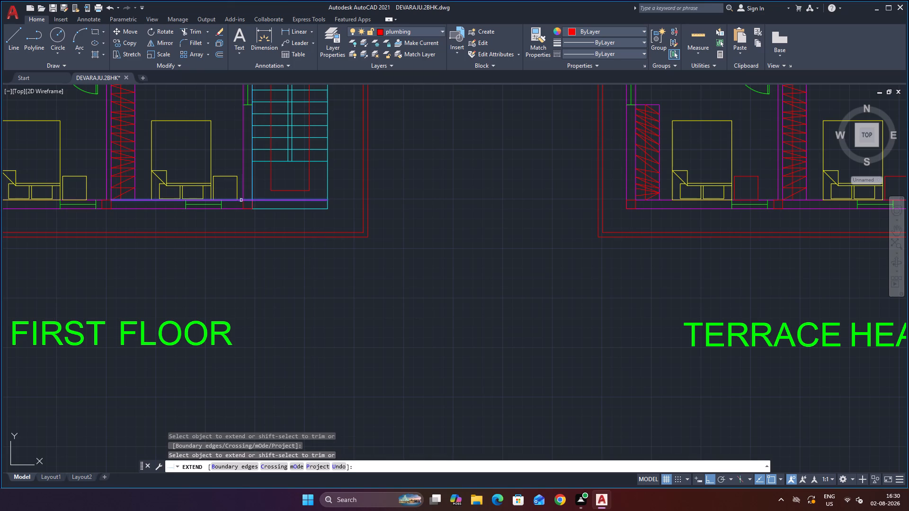
pyautogui.click(241, 200)
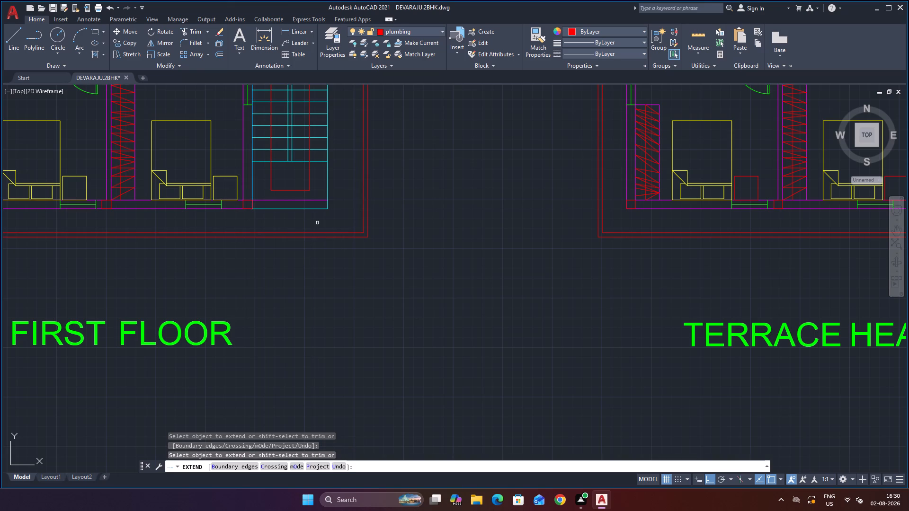
pyautogui.scroll(-2, 332, 207)
pyautogui.scroll(2, 349, 174)
pyautogui.press('Escape')
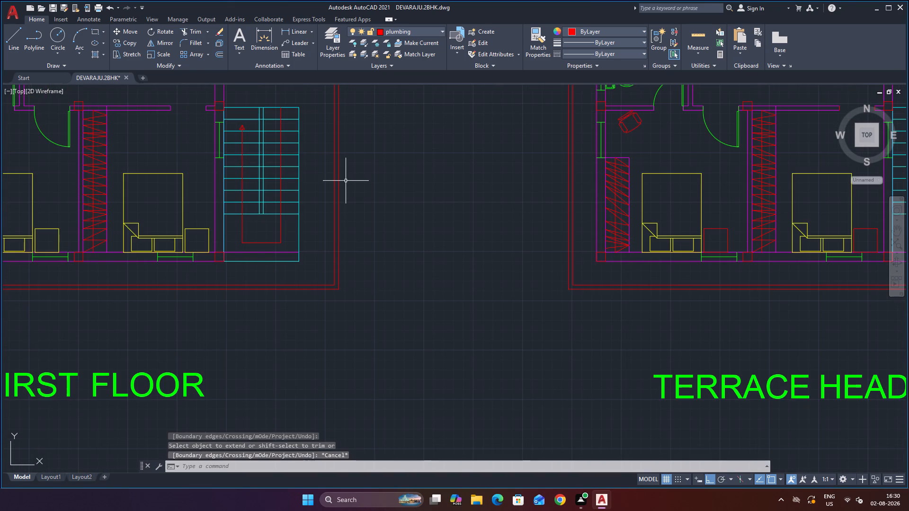
pyautogui.press('Escape')
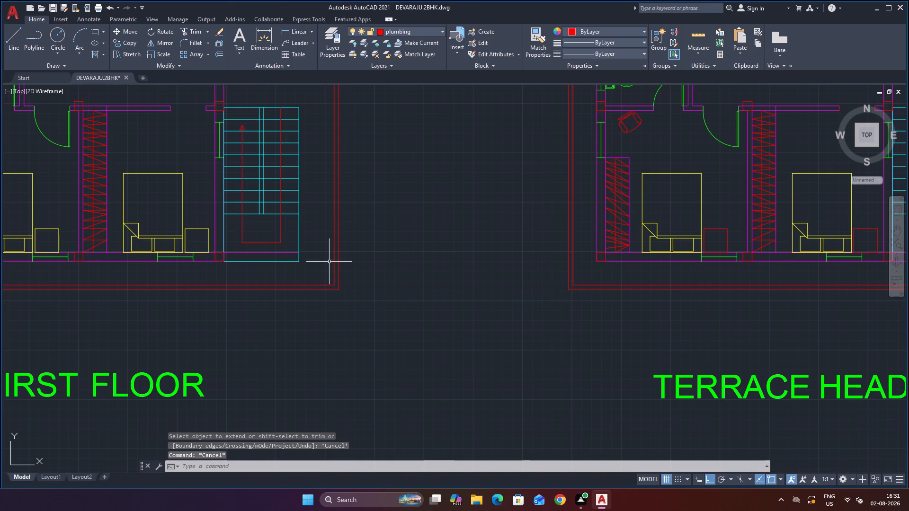
# Offset the first floor staircase's outer side edge 4.5 inches outward.
pyautogui.press('o')
pyautogui.press('Return')
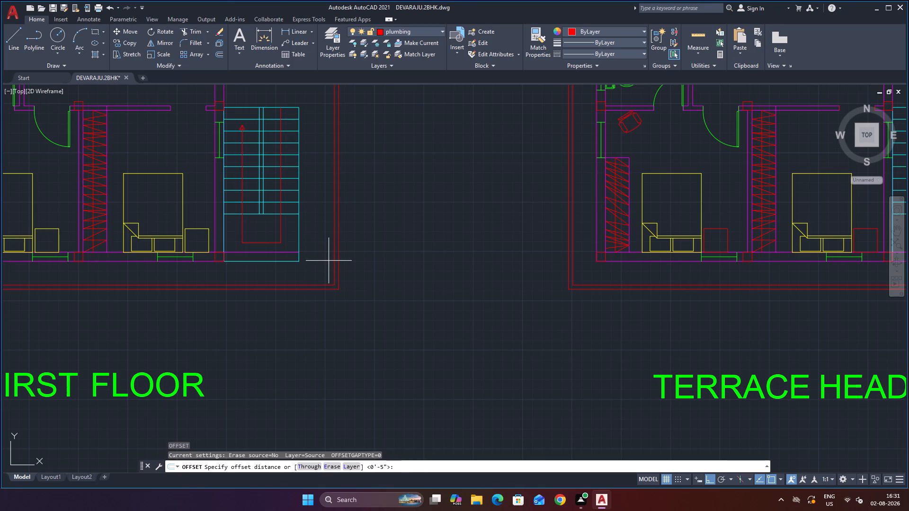
pyautogui.write('4.5')
pyautogui.press('Return')
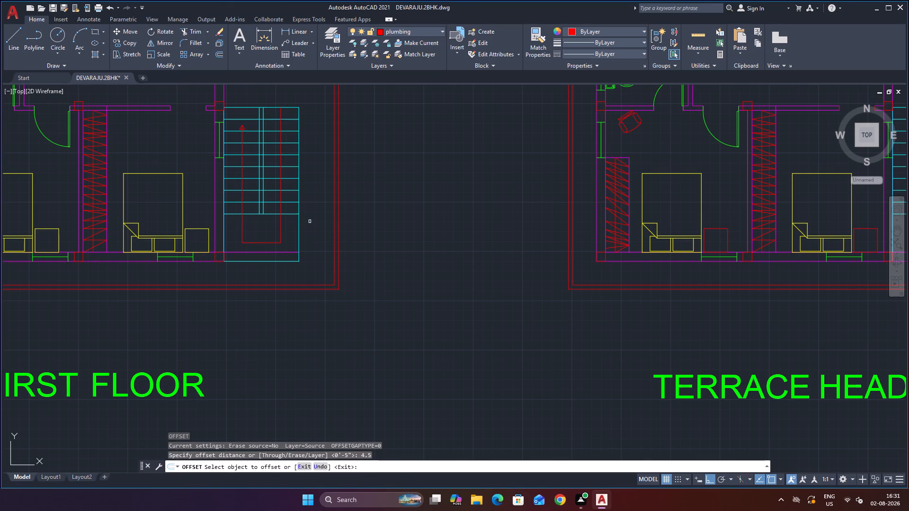
pyautogui.click(299, 228)
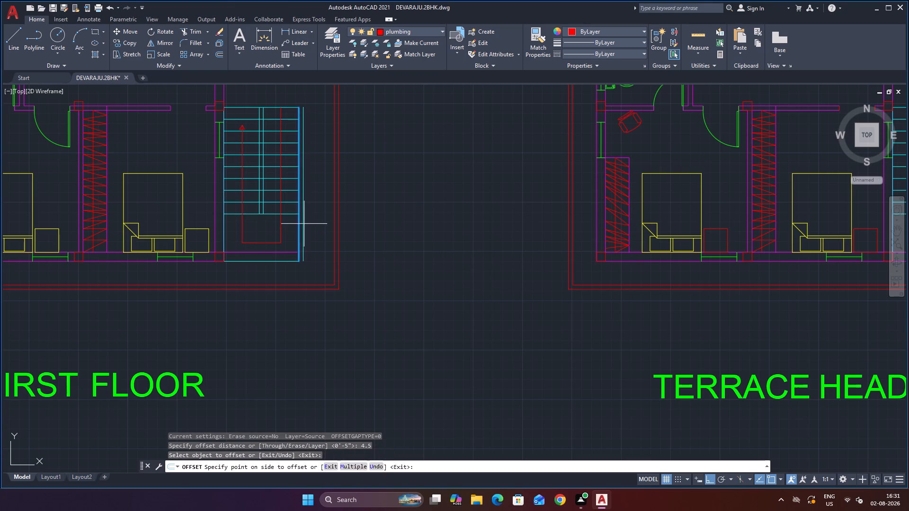
pyautogui.click(304, 224)
pyautogui.press('`')
pyautogui.press('Escape')
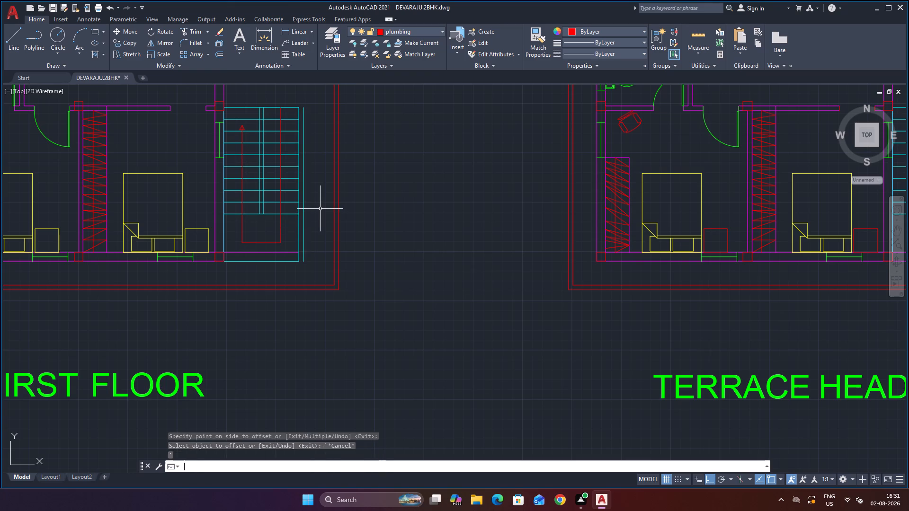
pyautogui.press('Escape')
# Extend the first floor staircase's bottom and top edge lines to meet the offset line outside it.
pyautogui.scroll(2, 310, 283)
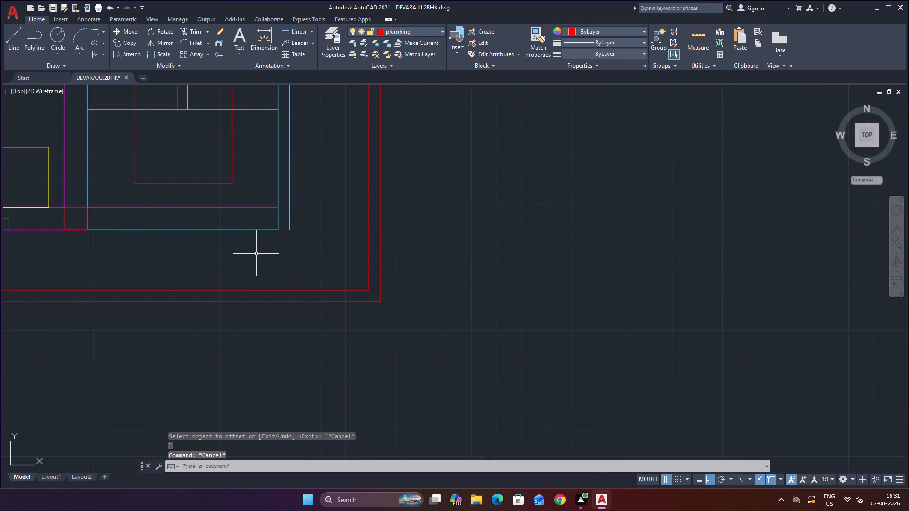
pyautogui.press('e')
pyautogui.press('x')
pyautogui.press('Return')
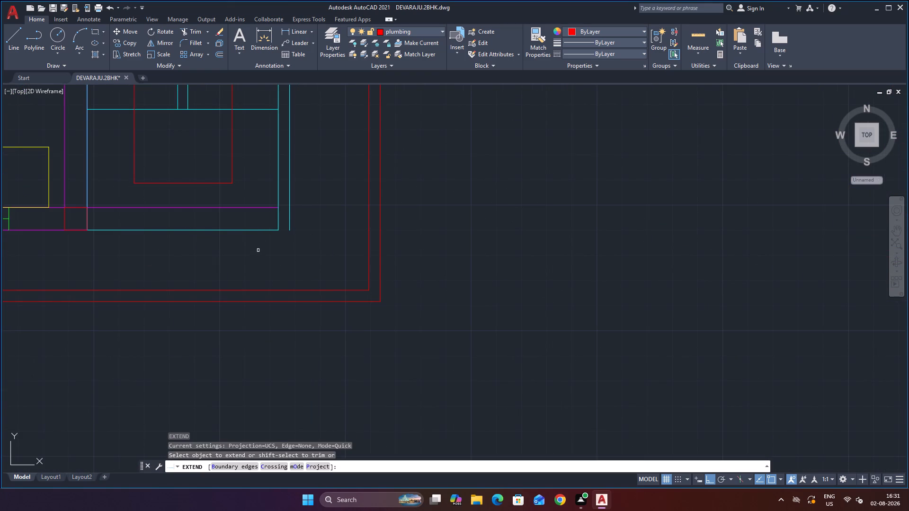
pyautogui.click(263, 229)
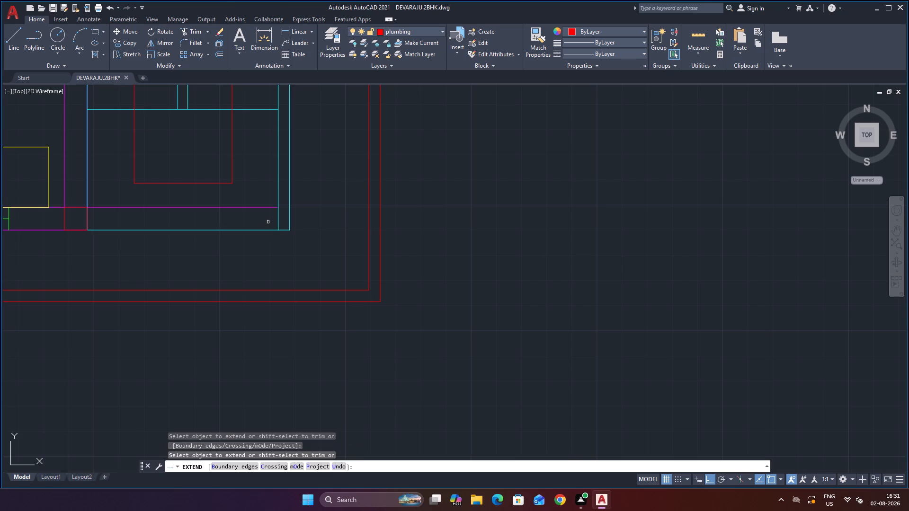
pyautogui.scroll(-3, 285, 210)
pyautogui.scroll(4, 275, 115)
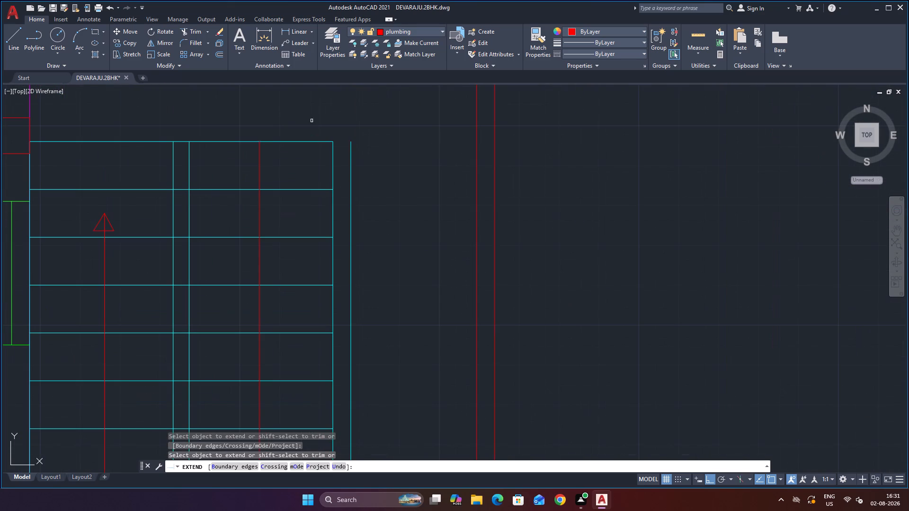
pyautogui.click(321, 142)
pyautogui.scroll(-3, 376, 130)
pyautogui.press('Escape')
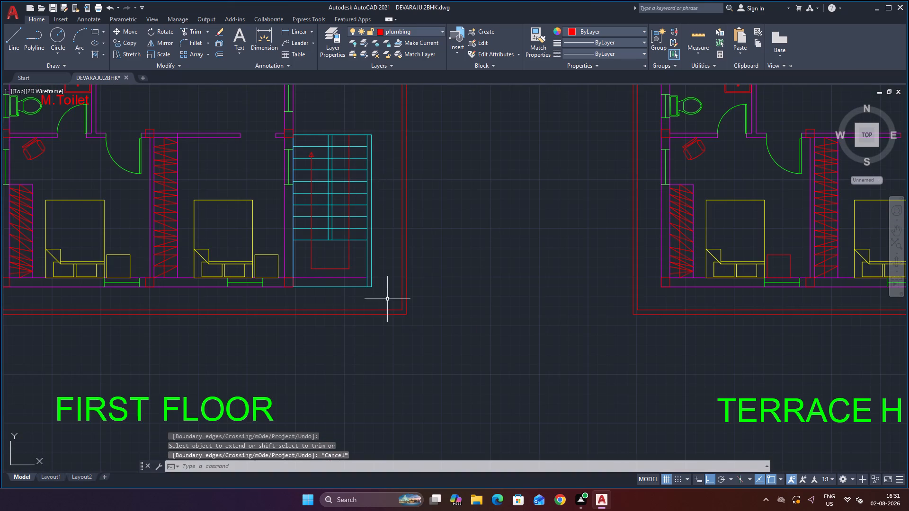
# Trim the first floor staircase's outer side edge where it runs between the two bottom wall lines.
pyautogui.scroll(2, 387, 300)
pyautogui.press('Escape')
pyautogui.write('tr')
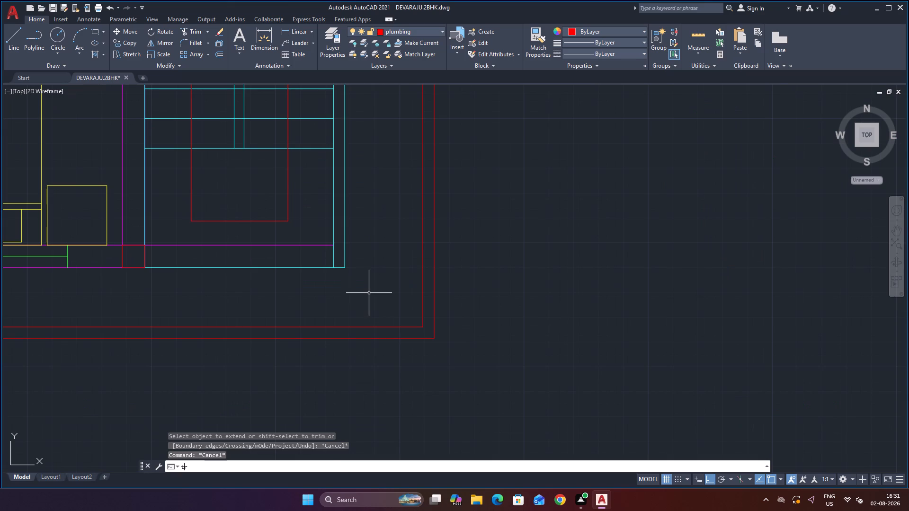
pyautogui.press('Return')
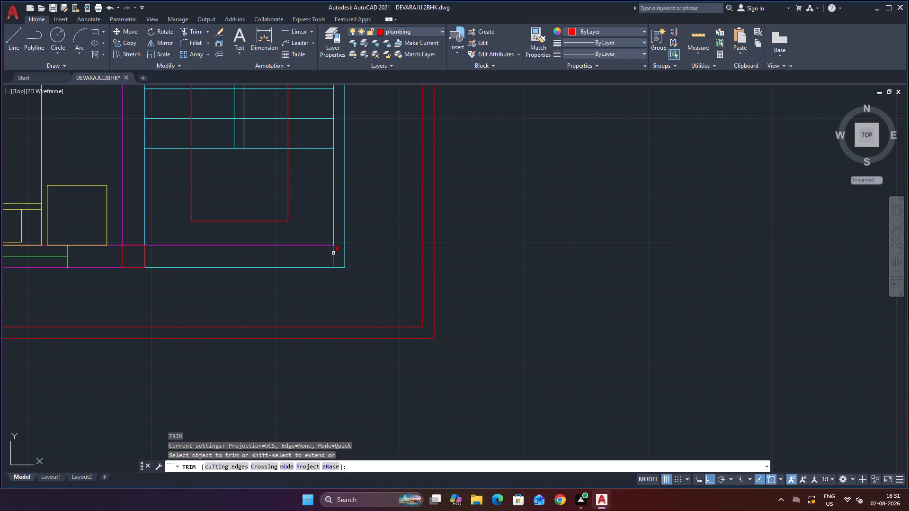
pyautogui.click(333, 253)
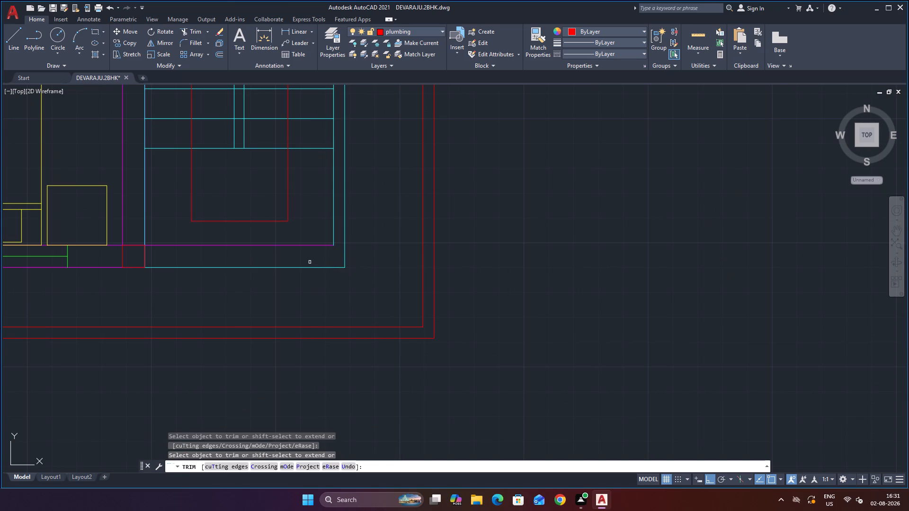
pyautogui.press('Escape')
pyautogui.press('Escape')
# In the ground floor plan, extend the kitchen's inner bottom wall line across to the staircase's outer side edge.
pyautogui.scroll(-1, 312, 259)
pyautogui.scroll(1, 312, 259)
pyautogui.scroll(-2, 312, 259)
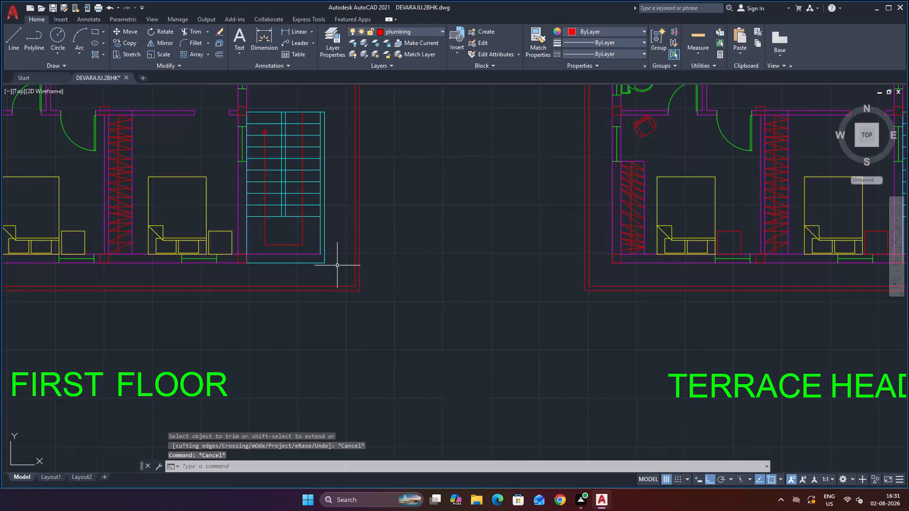
pyautogui.scroll(-3, 336, 276)
pyautogui.scroll(2, 163, 281)
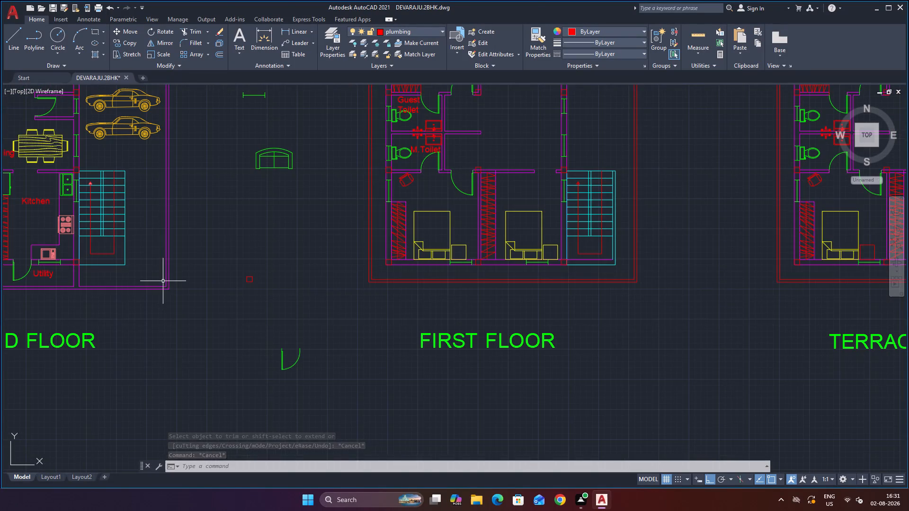
pyautogui.scroll(-3, 174, 256)
pyautogui.scroll(4, 155, 252)
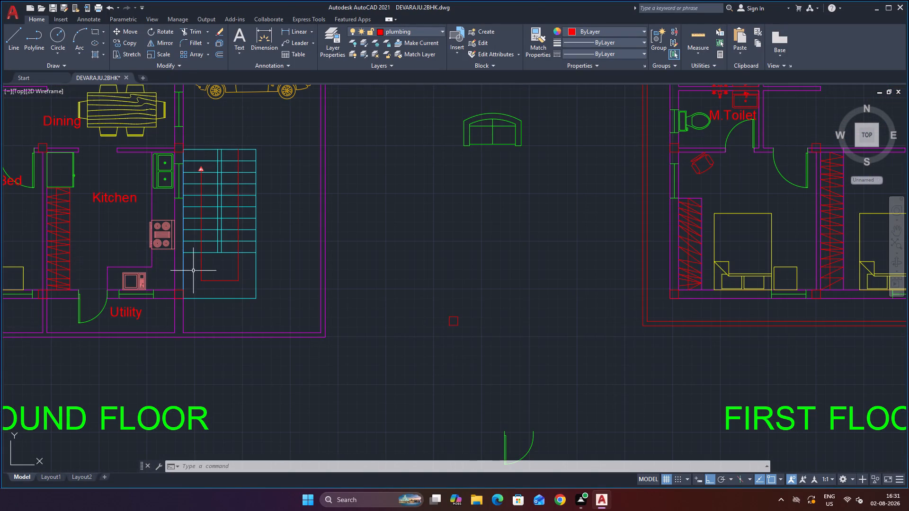
pyautogui.press('Escape')
pyautogui.write('ex')
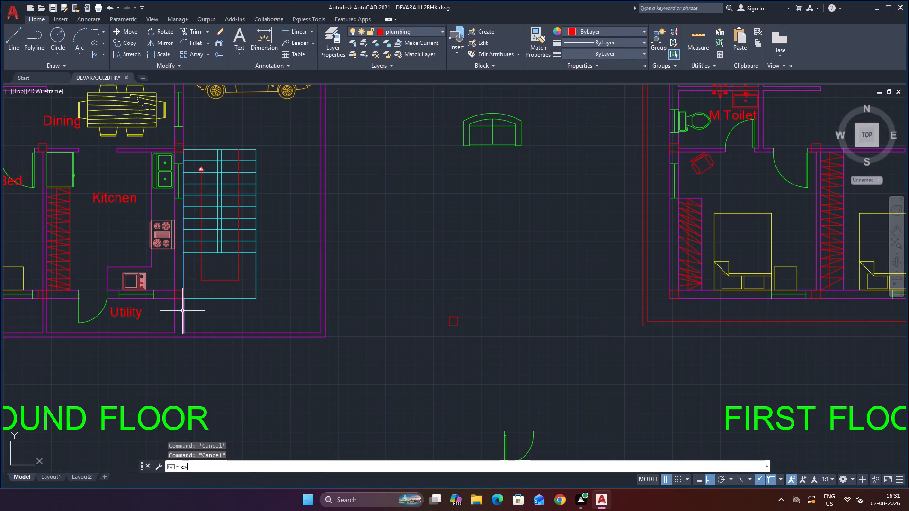
pyautogui.press('Return')
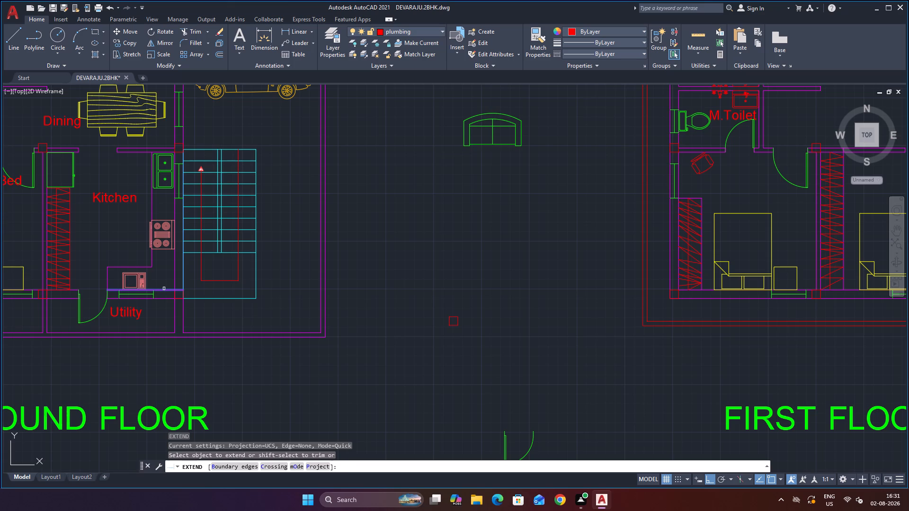
pyautogui.click(164, 289)
pyautogui.click(165, 290)
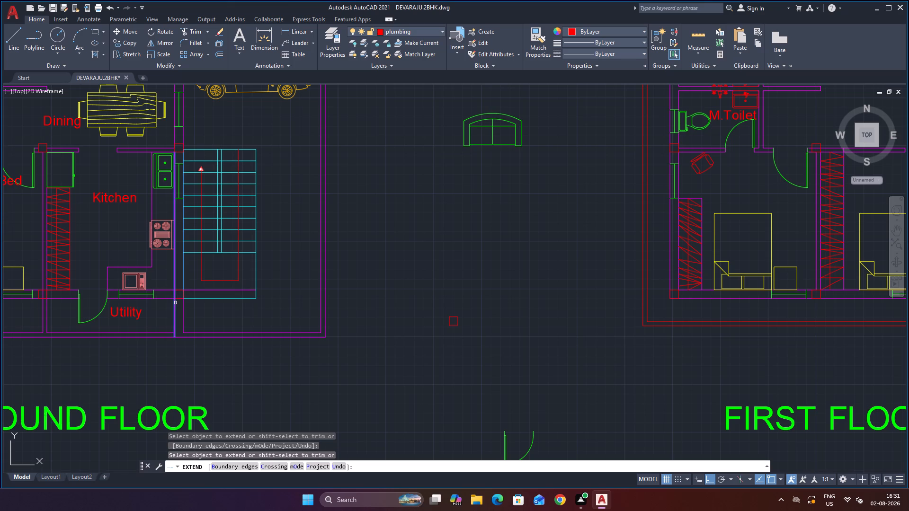
pyautogui.press('Escape')
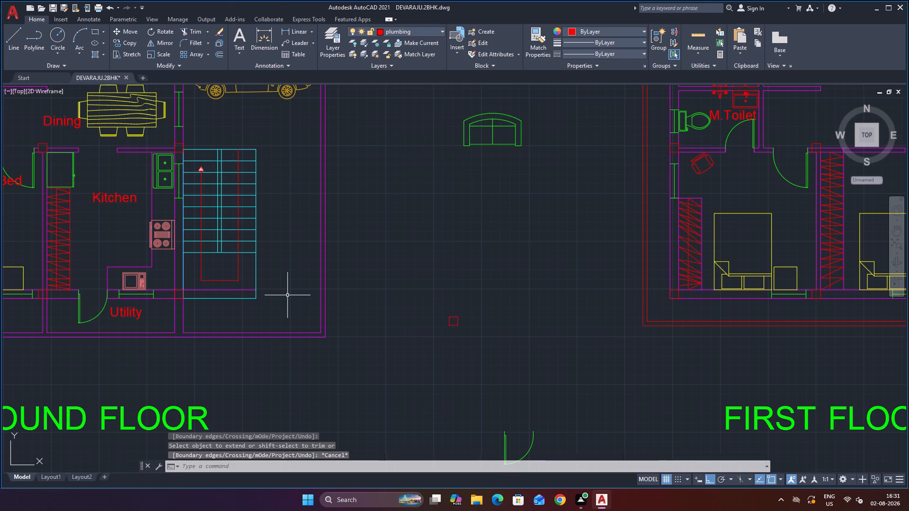
# Offset the ground floor staircase's outer side edge 4.5 inches outward.
pyautogui.press('o')
pyautogui.press('Return')
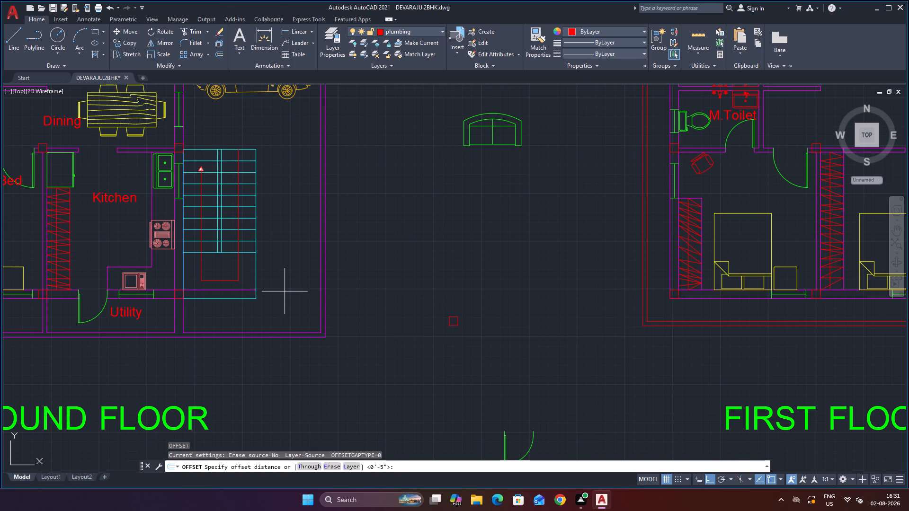
pyautogui.write('4.5')
pyautogui.press('Return')
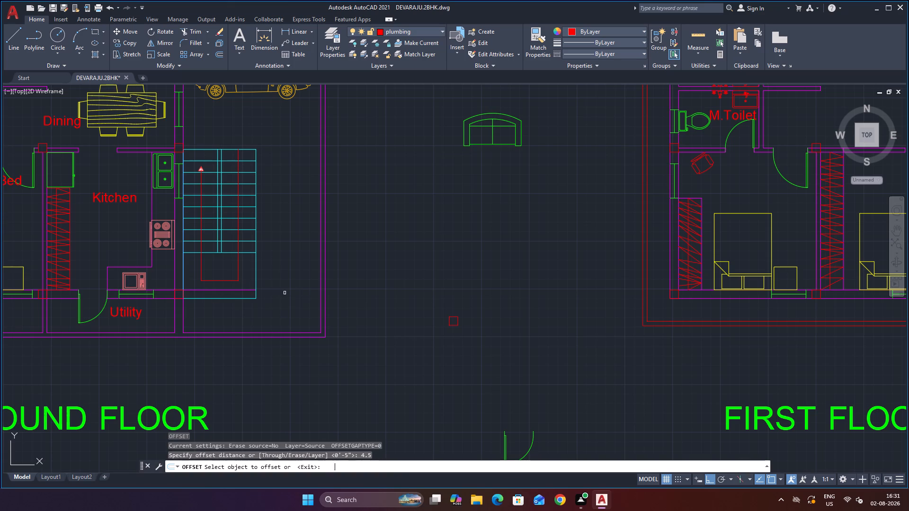
pyautogui.click(258, 269)
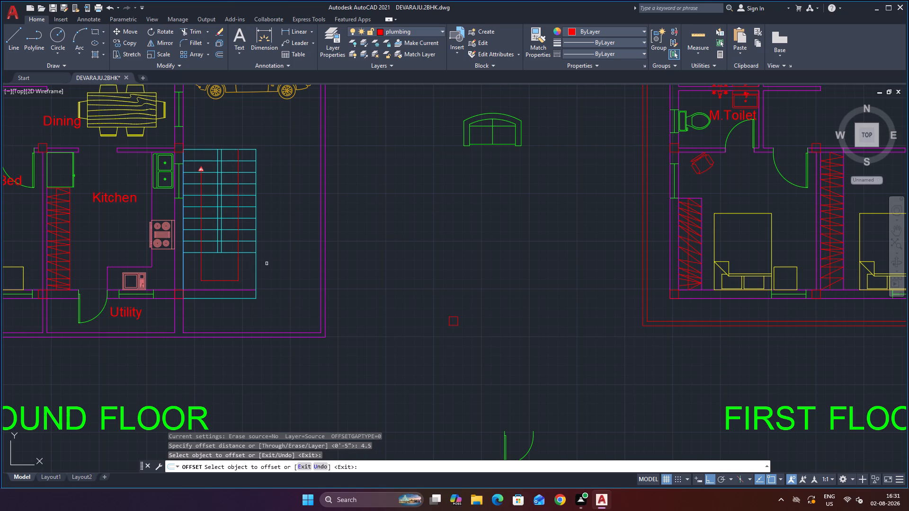
pyautogui.click(256, 268)
pyautogui.click(273, 261)
pyautogui.scroll(1, 269, 304)
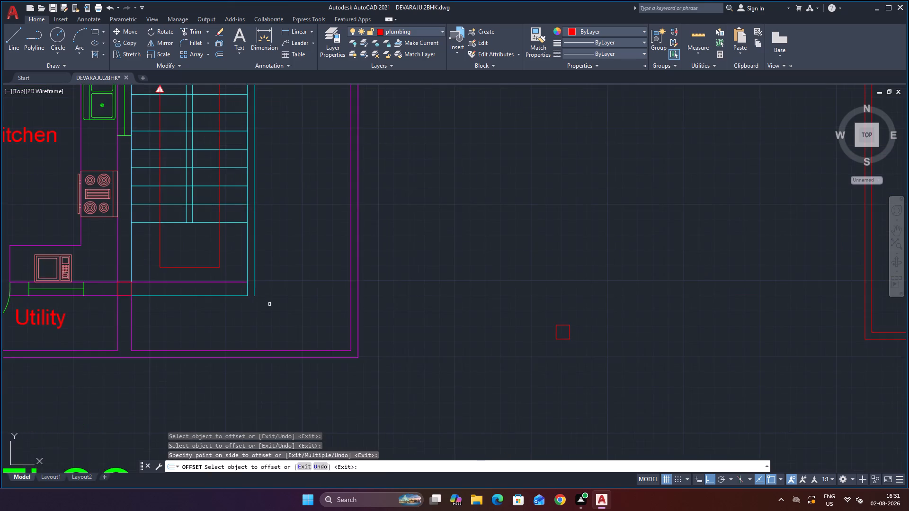
pyautogui.scroll(1, 269, 304)
pyautogui.press('Escape')
pyautogui.press('Escape')
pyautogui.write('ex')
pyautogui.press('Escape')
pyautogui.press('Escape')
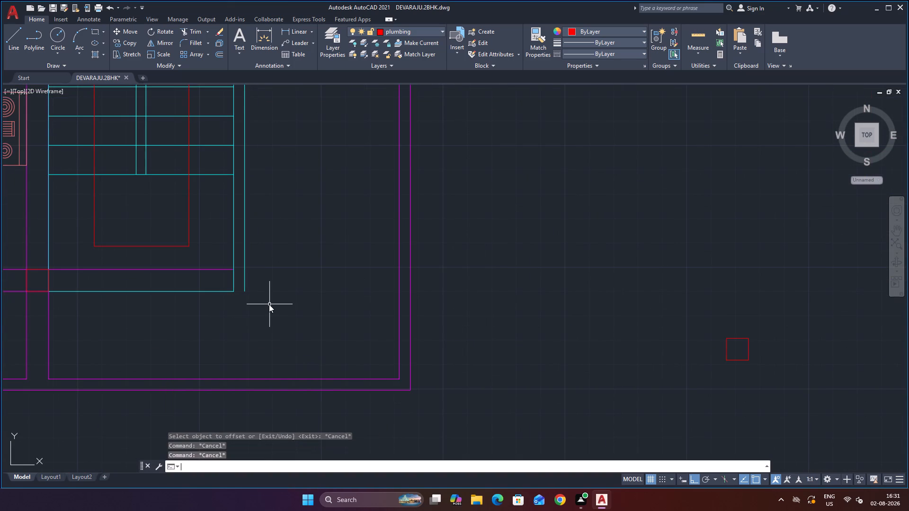
# Fillet the ground floor staircase's bottom edge line with the offset line outside it to form a square corner.
pyautogui.press('f')
pyautogui.press('Return')
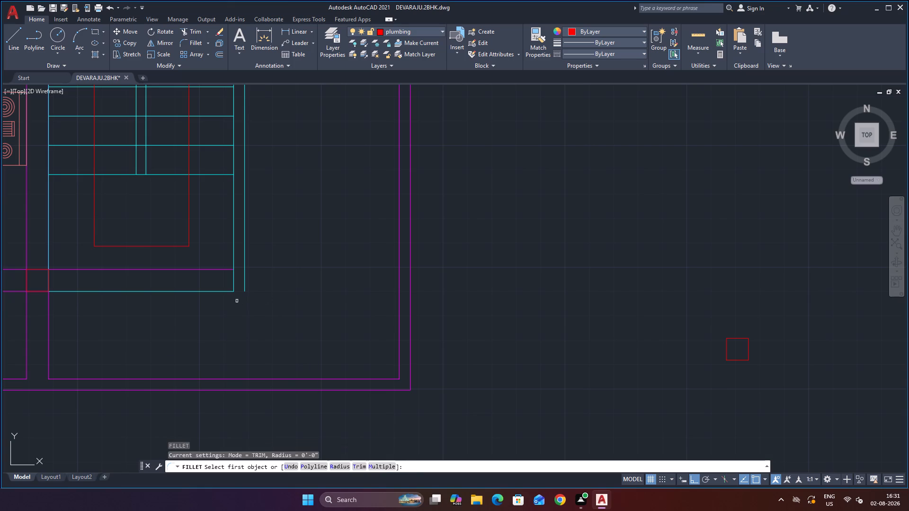
pyautogui.click(218, 292)
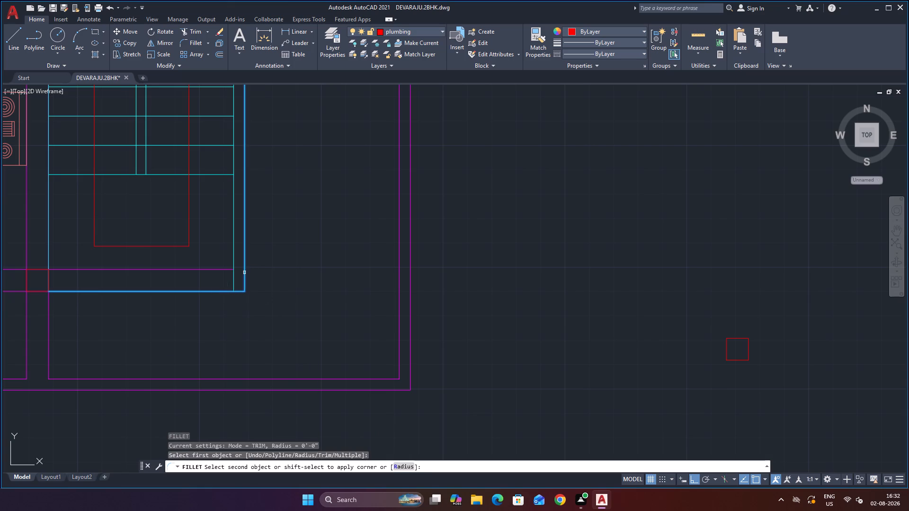
pyautogui.click(244, 273)
pyautogui.press('Escape')
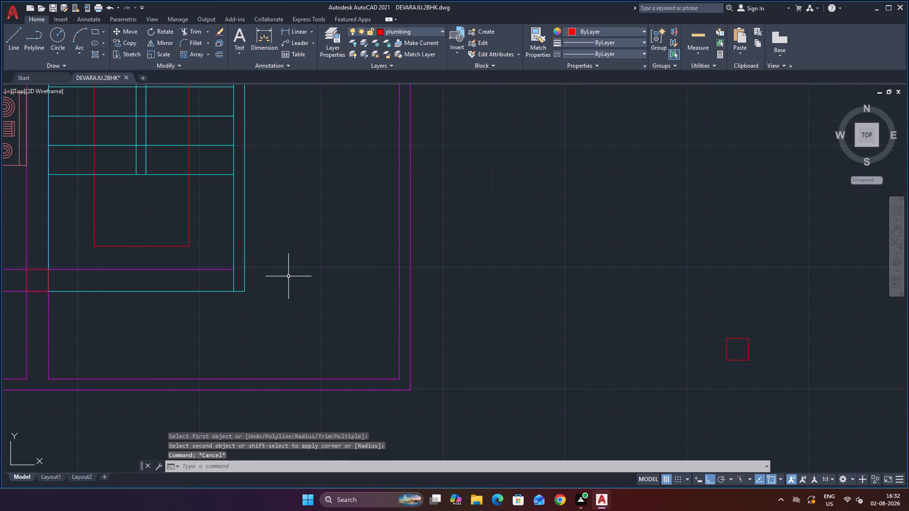
# Trim the ground floor staircase's outer side edge where it runs between the two bottom wall lines.
pyautogui.press('Escape')
pyautogui.write('tr')
pyautogui.press('Return')
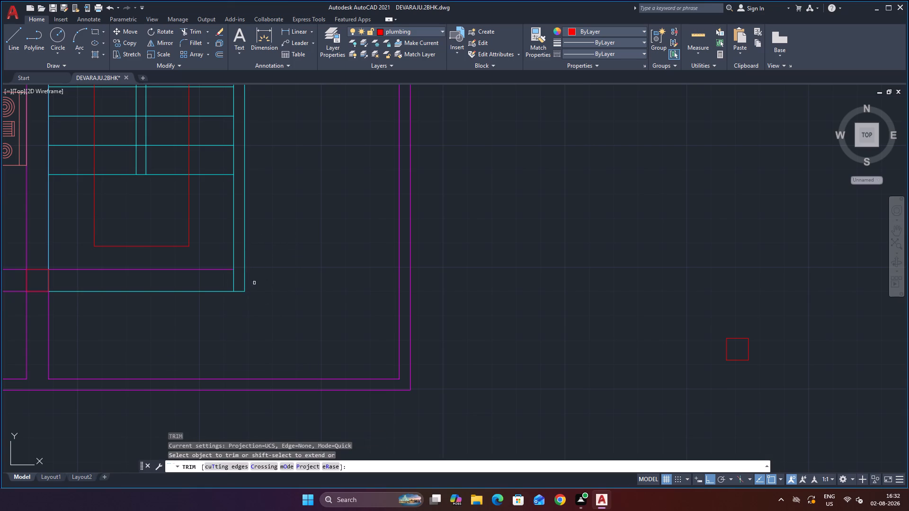
pyautogui.click(235, 280)
pyautogui.scroll(-3, 264, 243)
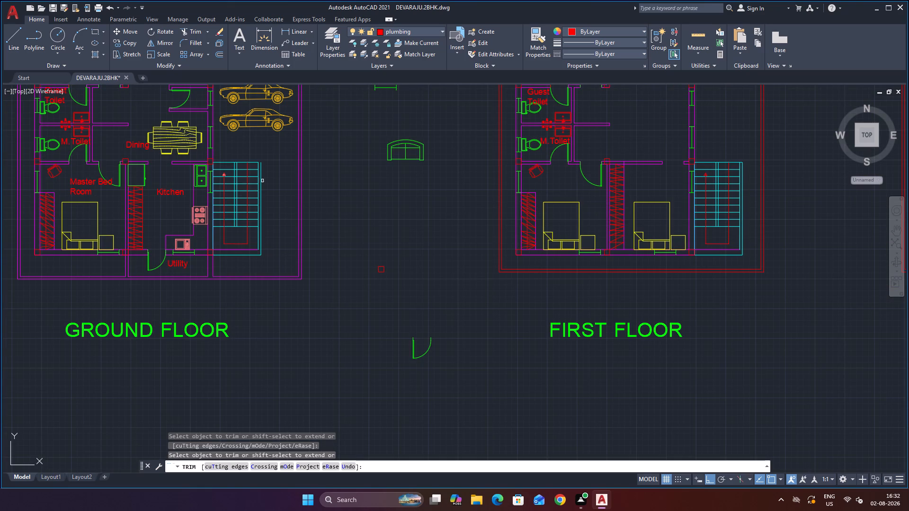
pyautogui.scroll(2, 278, 173)
pyautogui.press('Escape')
pyautogui.press('Escape')
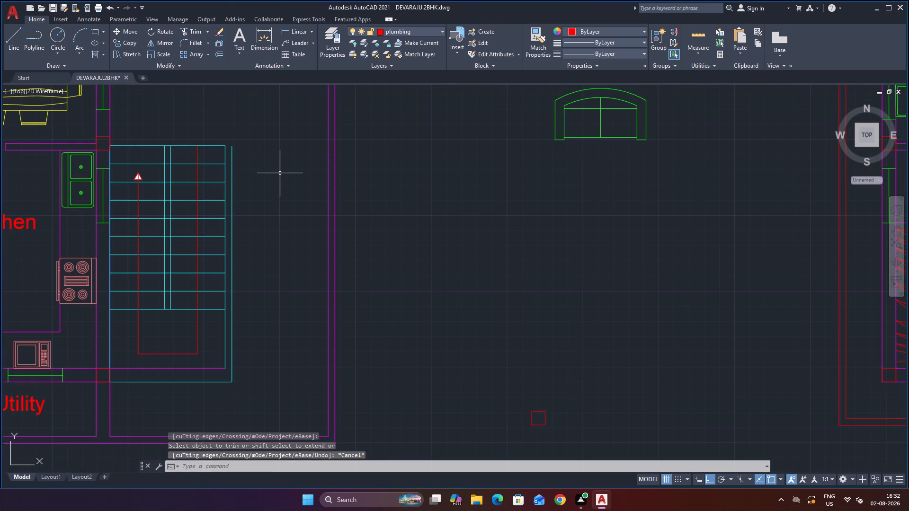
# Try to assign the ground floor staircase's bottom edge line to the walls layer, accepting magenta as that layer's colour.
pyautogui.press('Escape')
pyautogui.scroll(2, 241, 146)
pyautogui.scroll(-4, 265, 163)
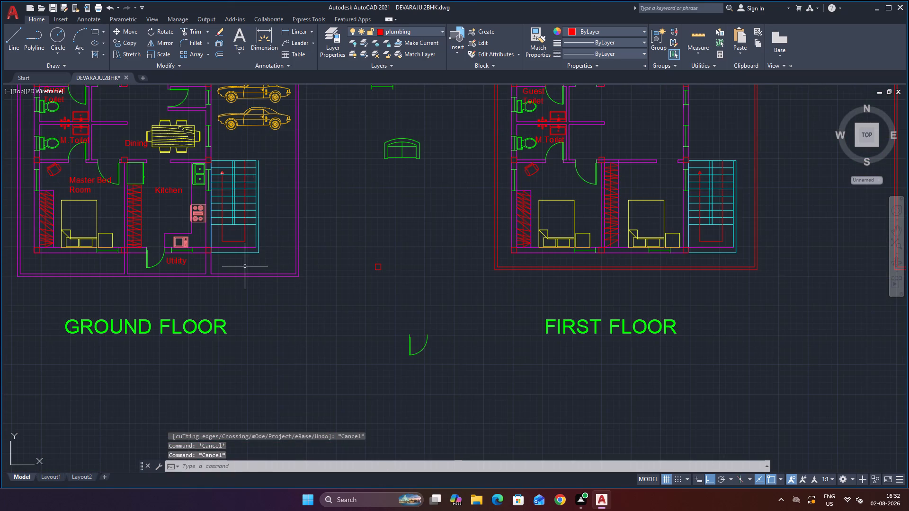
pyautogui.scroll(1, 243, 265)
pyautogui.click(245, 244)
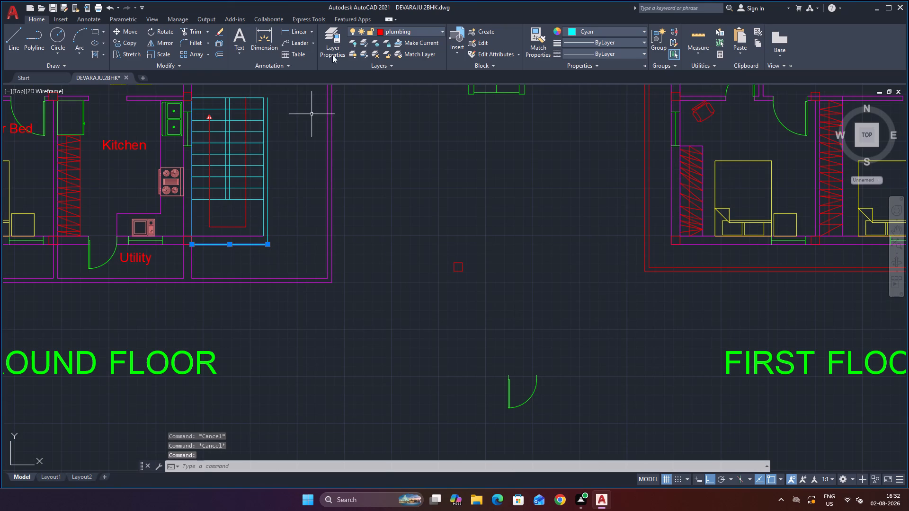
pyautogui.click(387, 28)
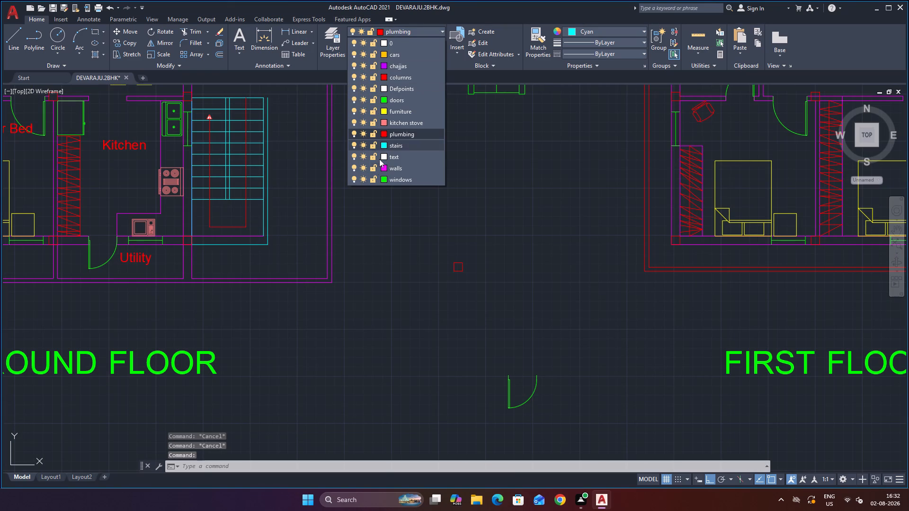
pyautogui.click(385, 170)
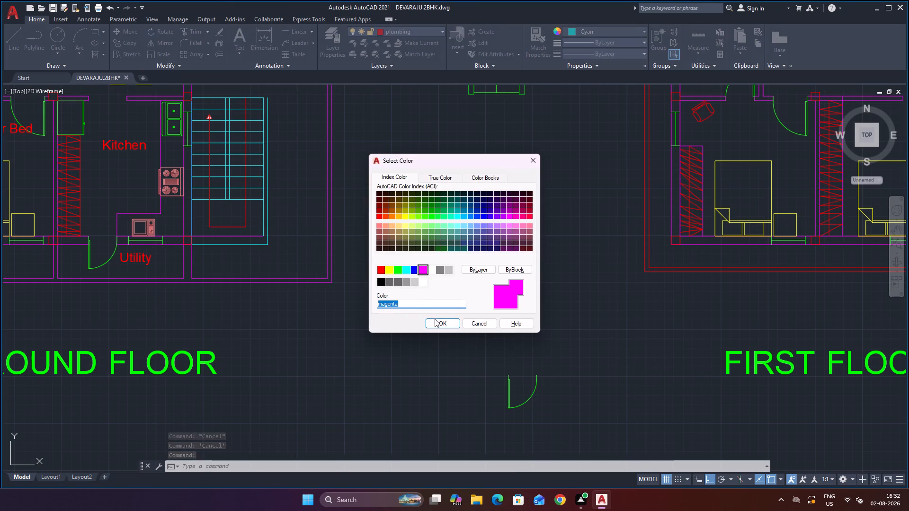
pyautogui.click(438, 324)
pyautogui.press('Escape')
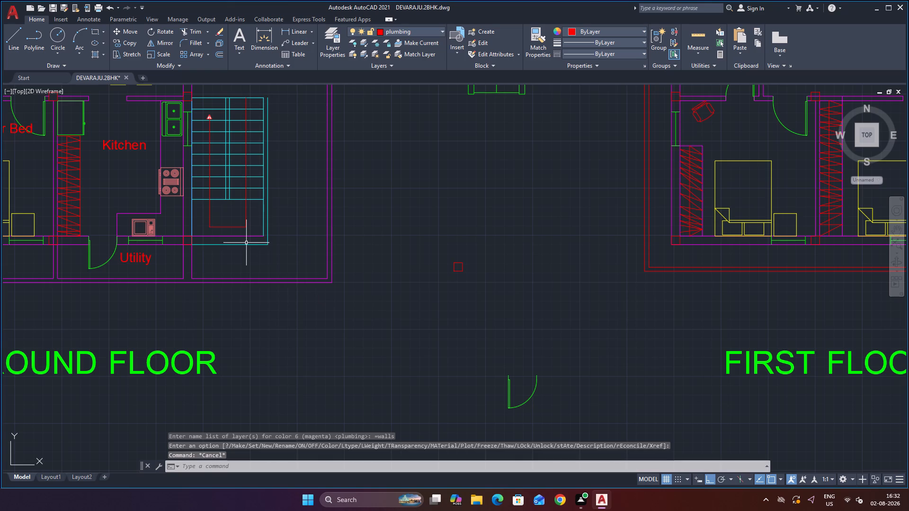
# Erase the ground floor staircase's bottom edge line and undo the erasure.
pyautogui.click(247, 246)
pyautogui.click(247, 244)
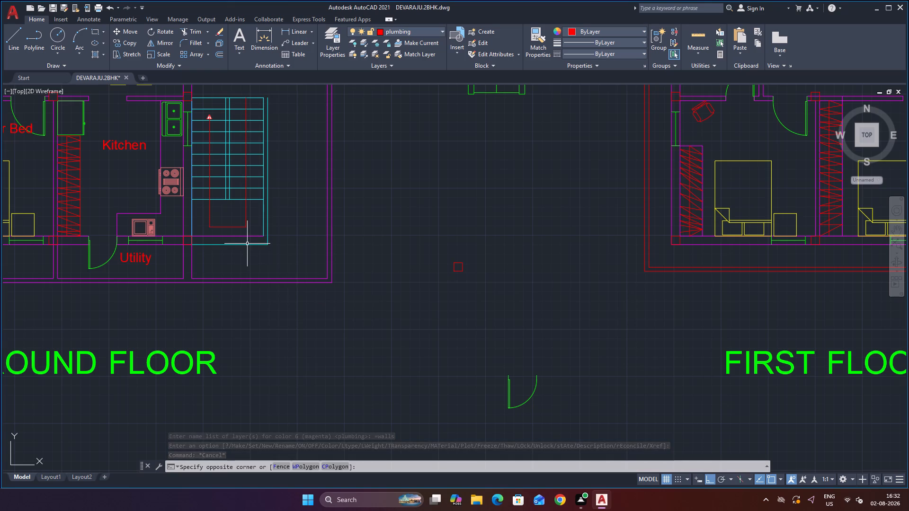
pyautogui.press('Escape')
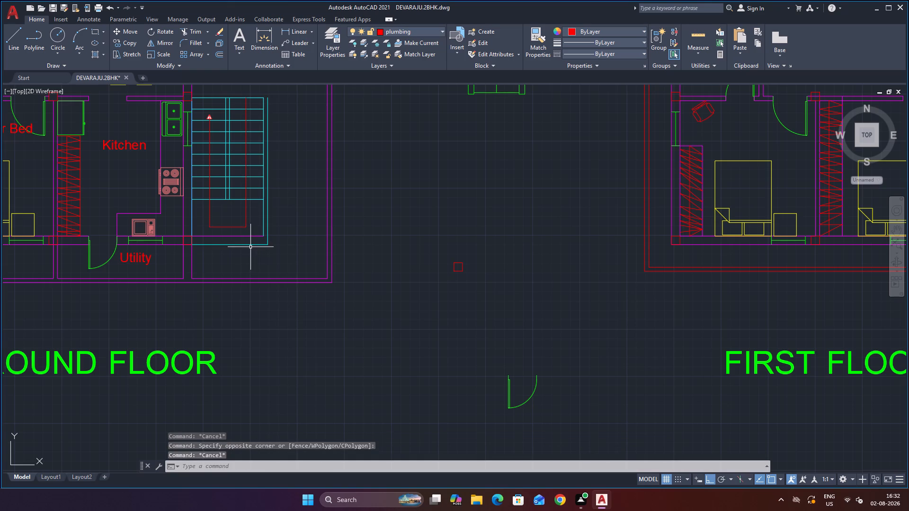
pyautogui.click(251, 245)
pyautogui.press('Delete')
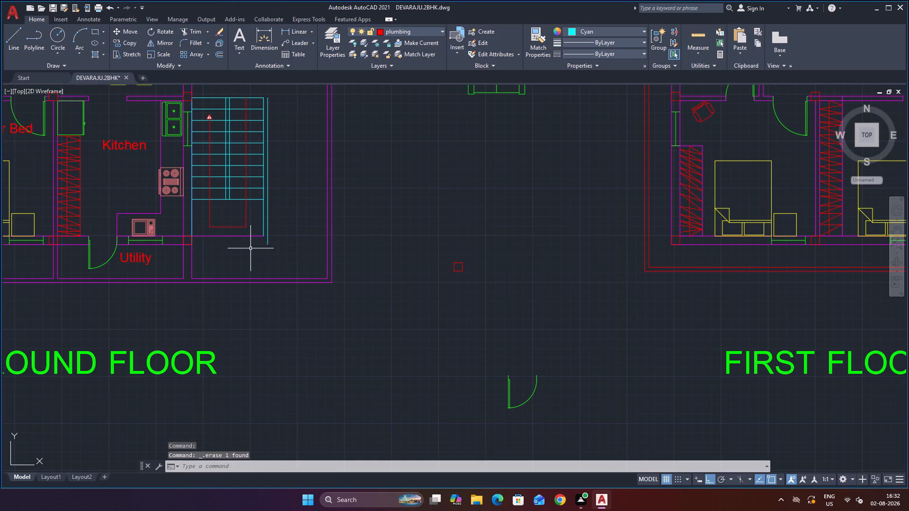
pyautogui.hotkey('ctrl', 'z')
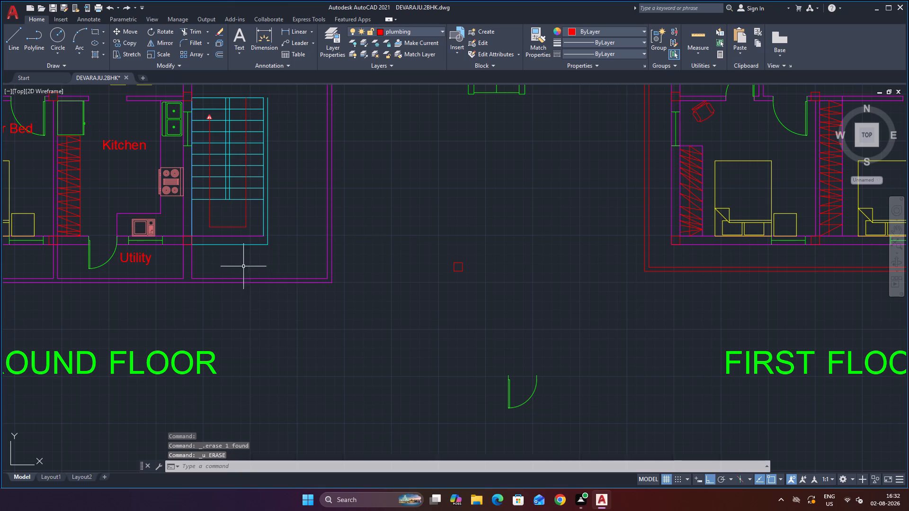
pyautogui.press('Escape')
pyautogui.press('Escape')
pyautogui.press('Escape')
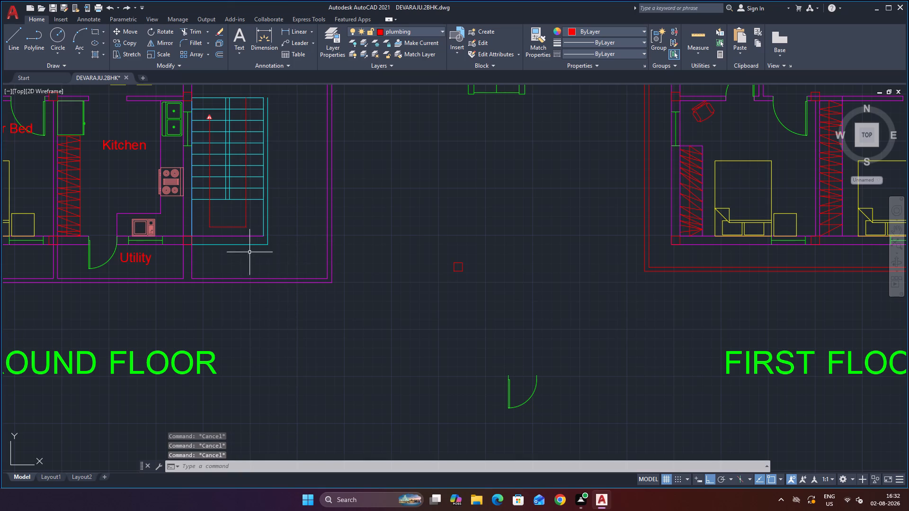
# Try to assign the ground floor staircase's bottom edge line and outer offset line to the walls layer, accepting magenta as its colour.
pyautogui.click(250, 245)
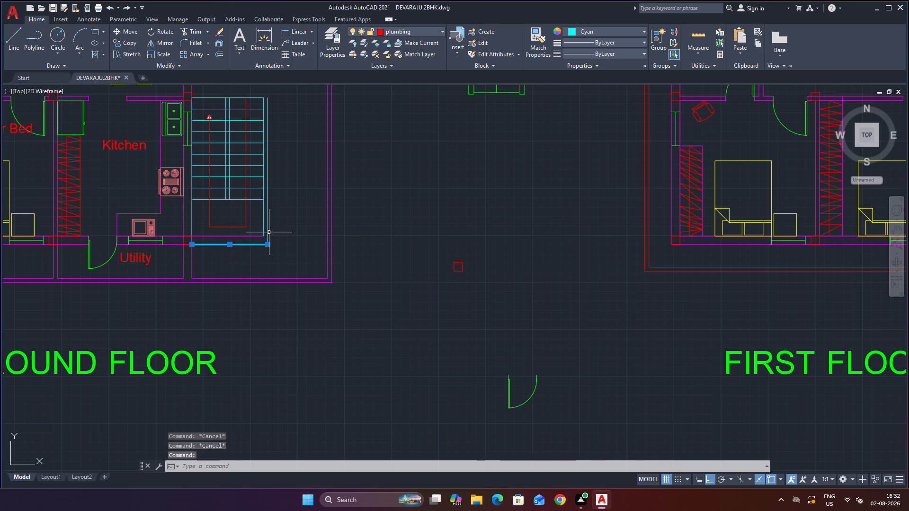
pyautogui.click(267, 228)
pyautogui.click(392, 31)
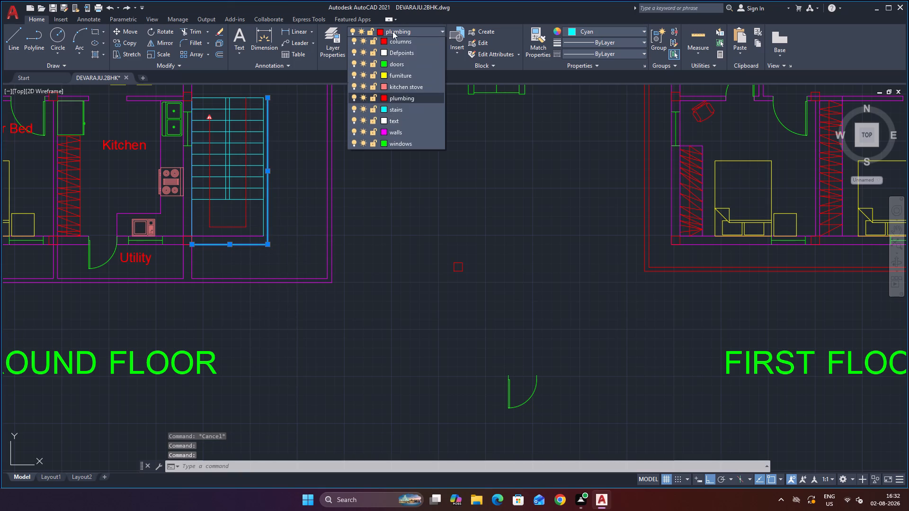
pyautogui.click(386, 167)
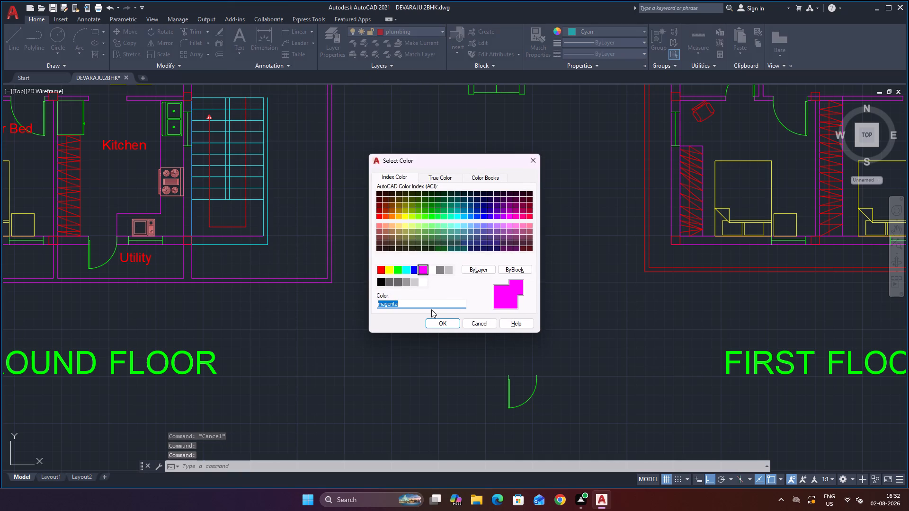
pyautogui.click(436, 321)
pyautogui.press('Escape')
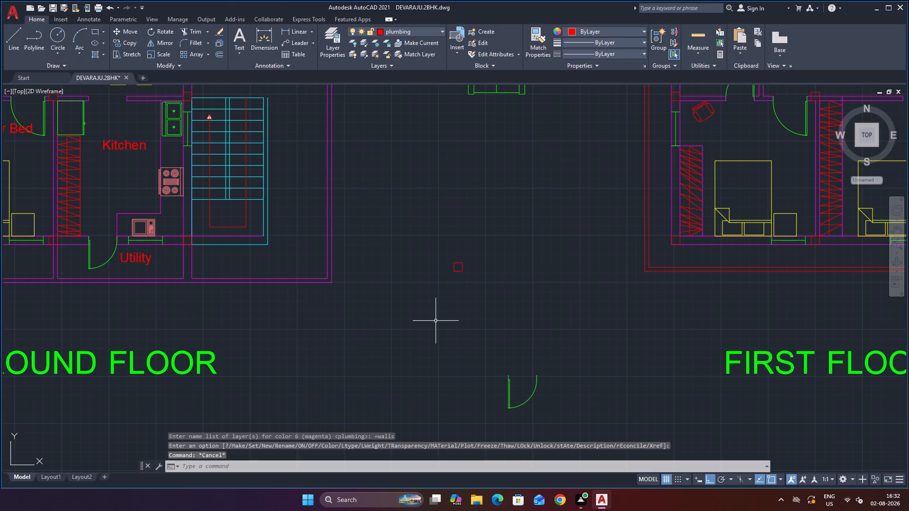
# Extend the ground floor staircase's top edge line to meet the outer offset line on its open side.
pyautogui.scroll(2, 294, 248)
pyautogui.scroll(-3, 294, 248)
pyautogui.scroll(3, 285, 149)
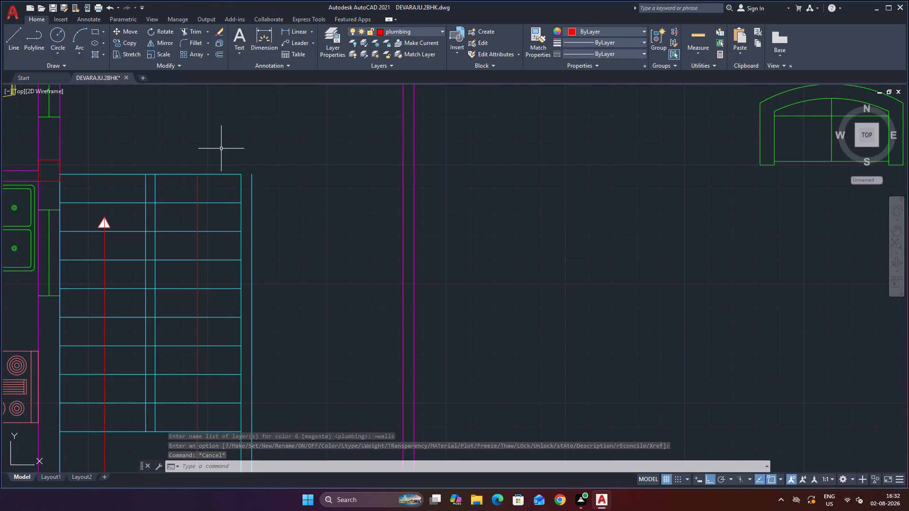
pyautogui.write('ex')
pyautogui.press('Return')
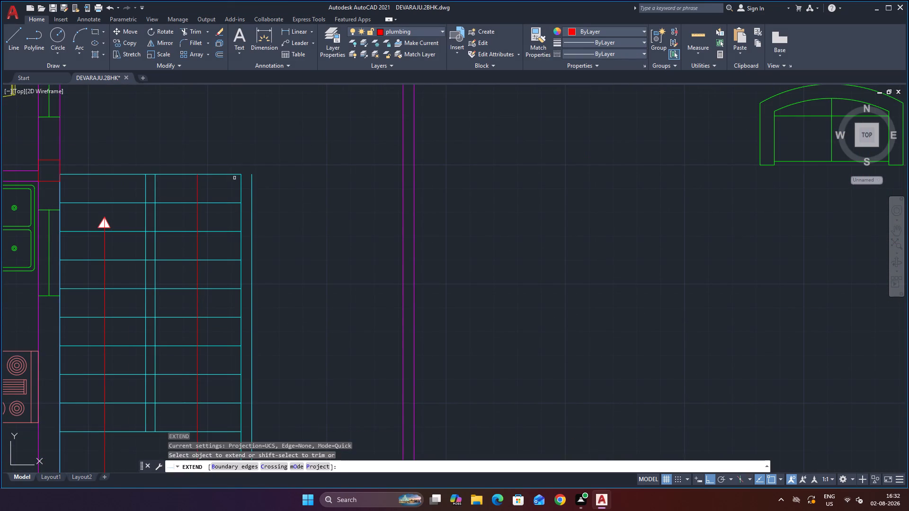
pyautogui.click(233, 174)
pyautogui.press('Escape')
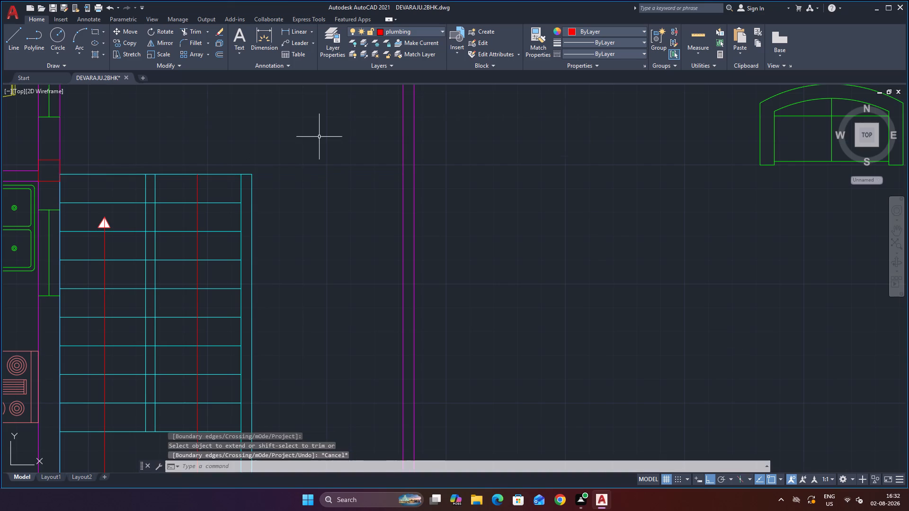
# Examine the ground floor, first floor and terrace headroom plans, including the walls around their staircases.
pyautogui.scroll(-3, 320, 141)
pyautogui.scroll(-1, 330, 206)
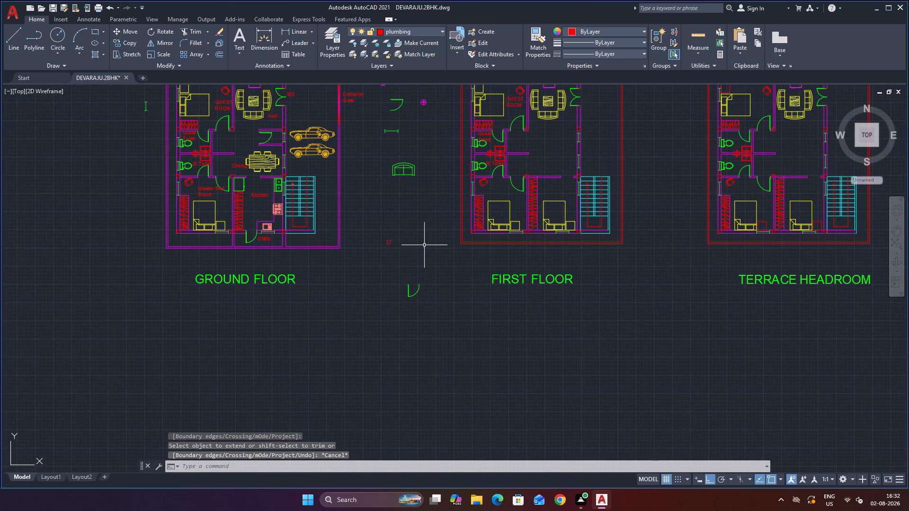
pyautogui.scroll(-3, 462, 242)
pyautogui.scroll(3, 581, 231)
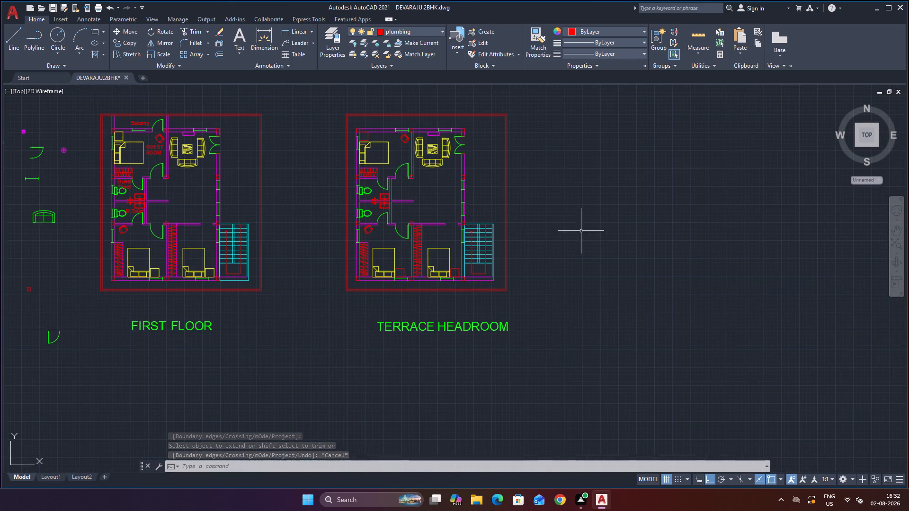
pyautogui.scroll(3, 511, 262)
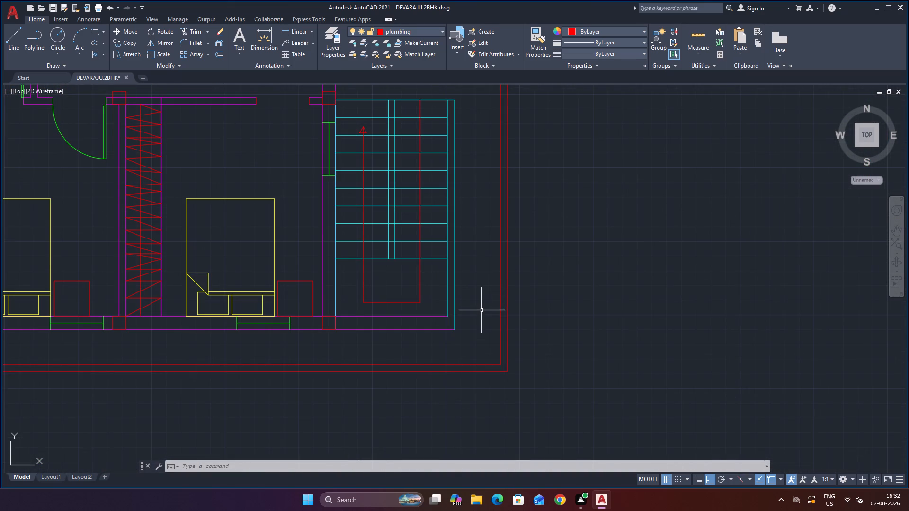
pyautogui.scroll(-2, 481, 310)
pyautogui.scroll(-3, 376, 296)
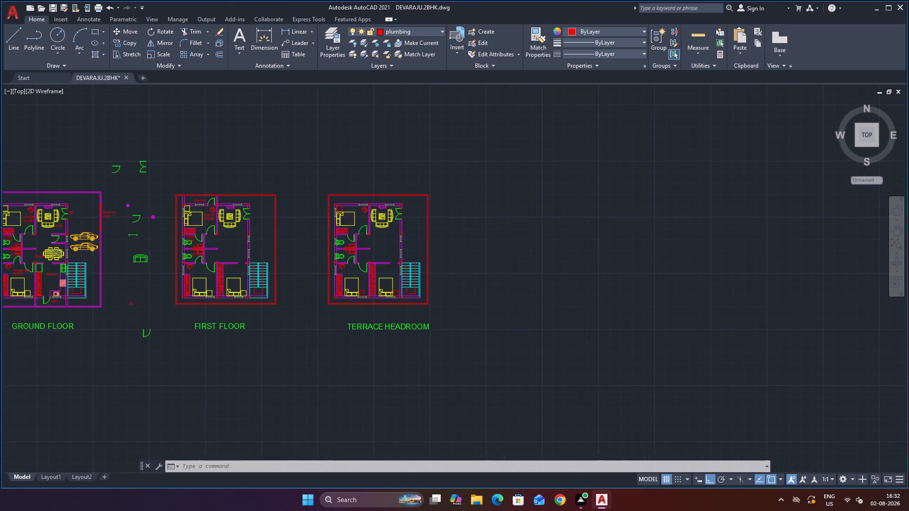
pyautogui.scroll(1, 176, 234)
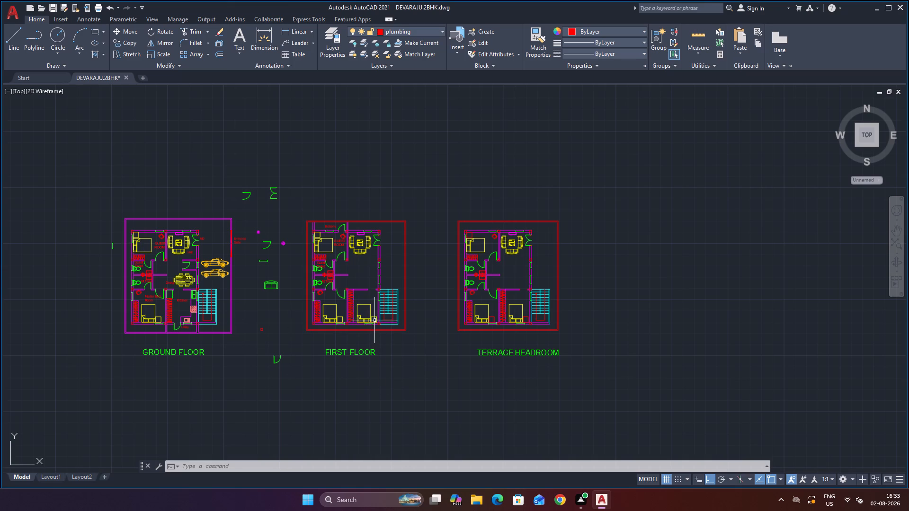
pyautogui.scroll(2, 392, 222)
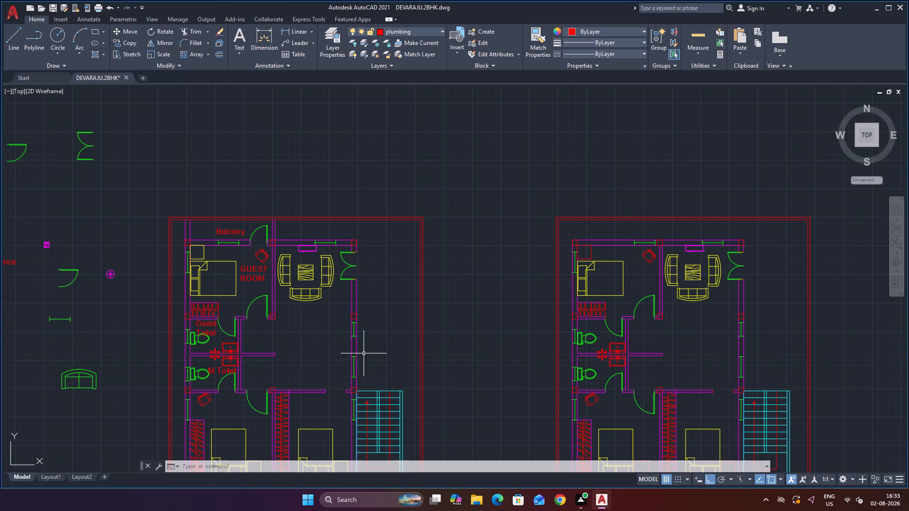
pyautogui.scroll(-2, 388, 331)
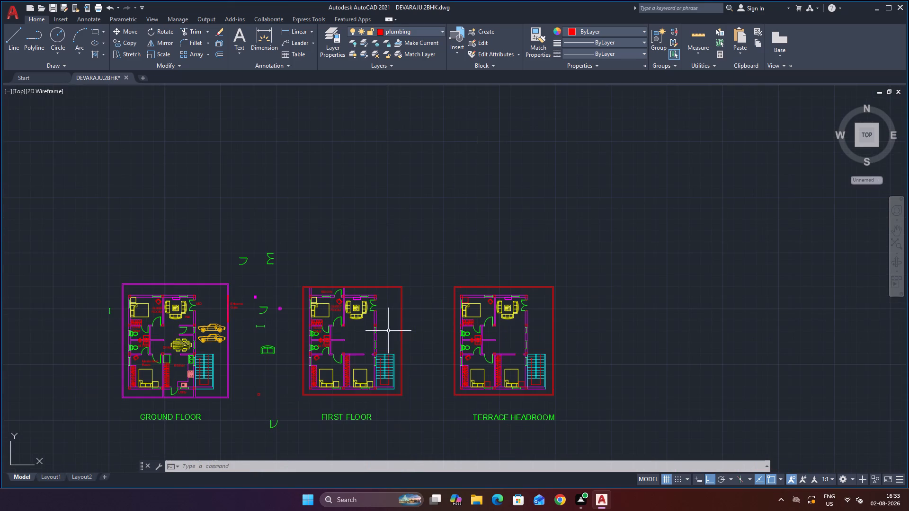
pyautogui.scroll(2, 409, 331)
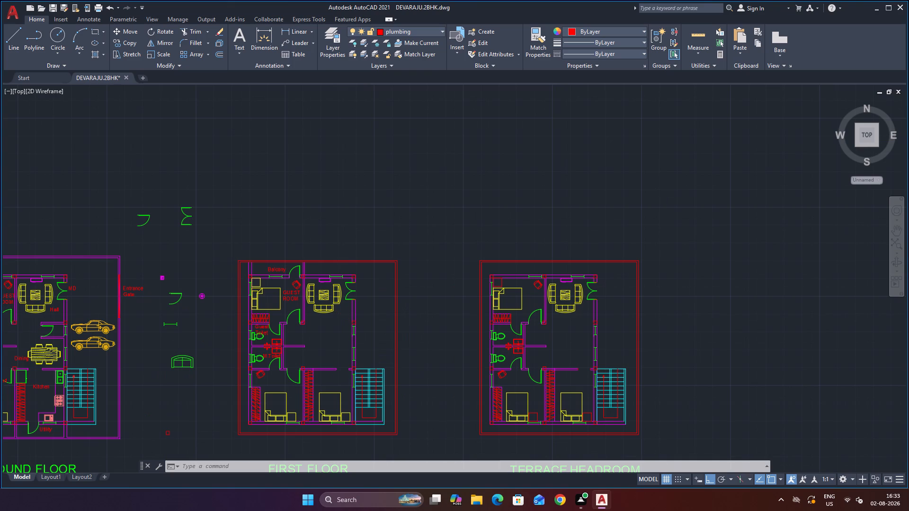
pyautogui.scroll(-2, 409, 331)
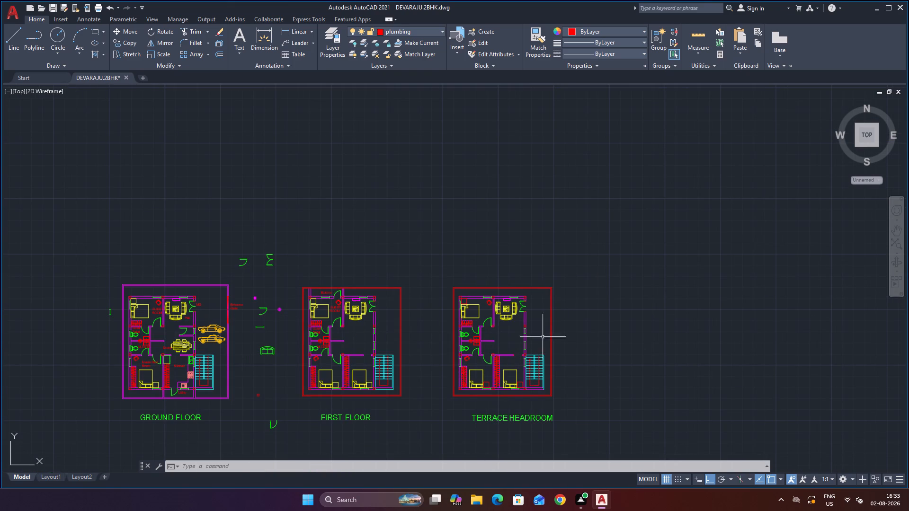
pyautogui.scroll(3, 581, 333)
pyautogui.scroll(-3, 570, 335)
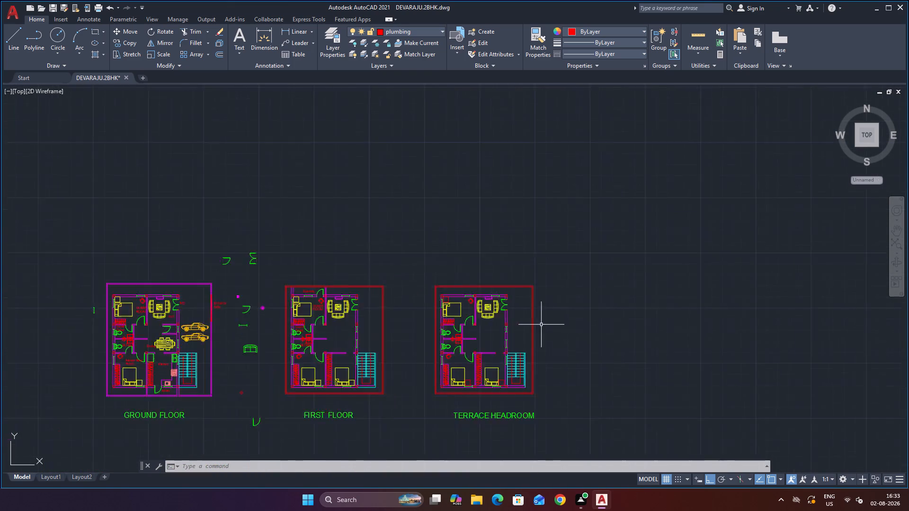
pyautogui.scroll(-2, 541, 325)
pyautogui.scroll(3, 576, 375)
pyautogui.scroll(2, 478, 304)
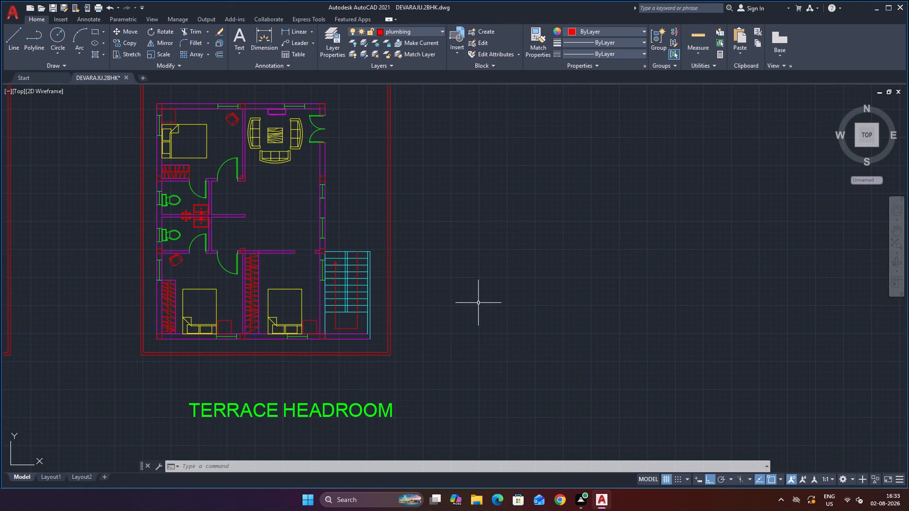
pyautogui.press('Escape')
pyautogui.scroll(-3, 484, 300)
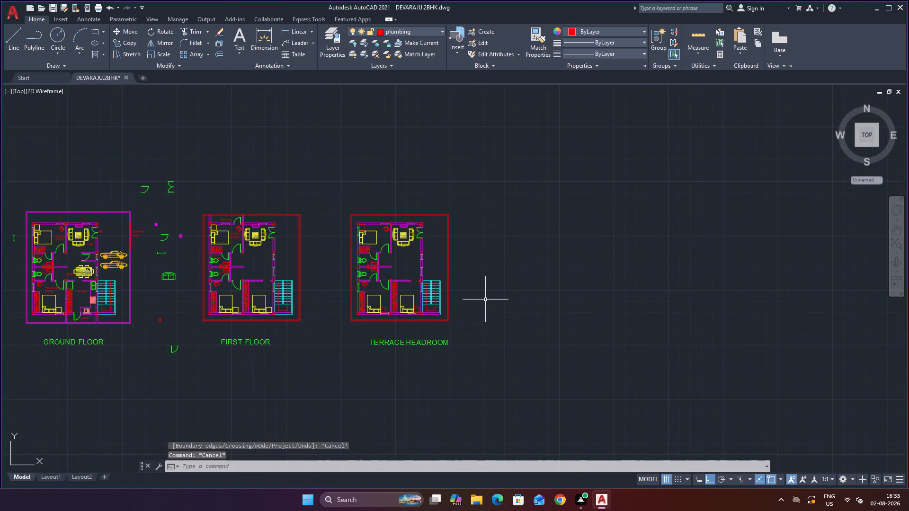
pyautogui.scroll(1, 488, 294)
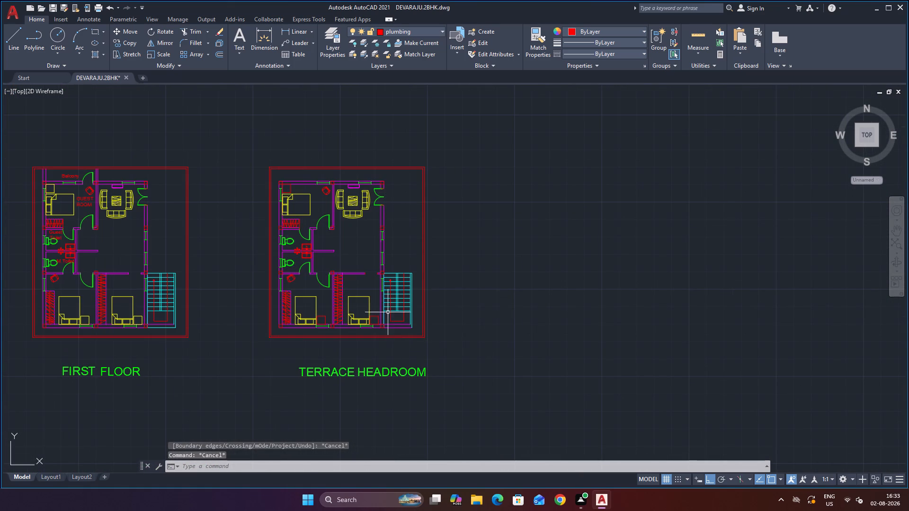
pyautogui.scroll(-1, 437, 259)
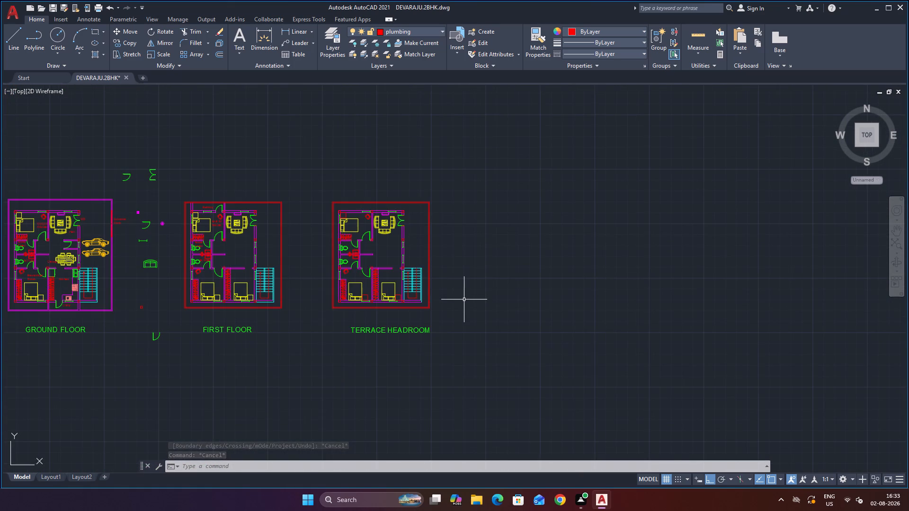
pyautogui.scroll(1, 462, 300)
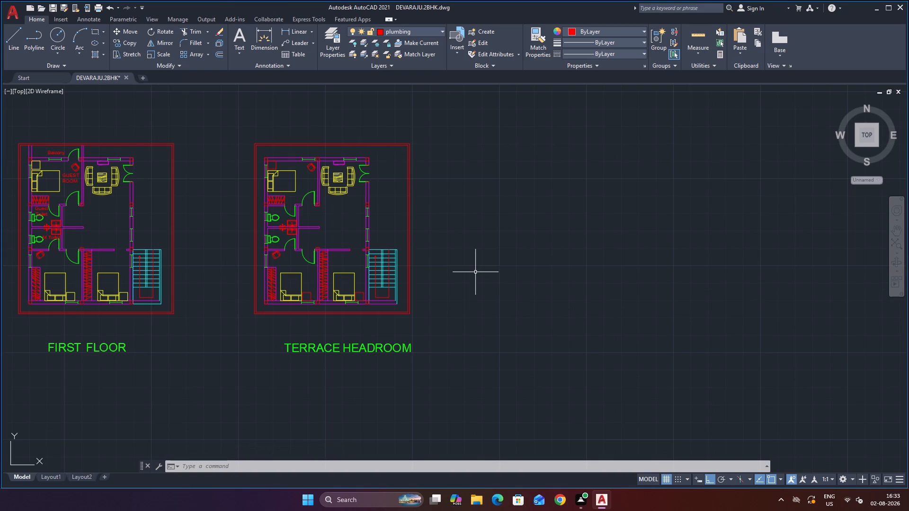
pyautogui.scroll(-2, 479, 273)
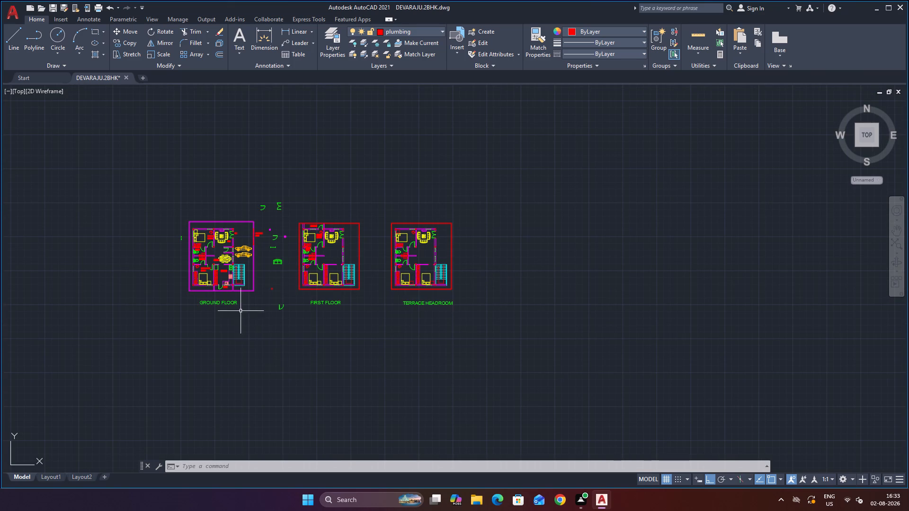
pyautogui.scroll(2, 237, 308)
pyautogui.scroll(-1, 245, 308)
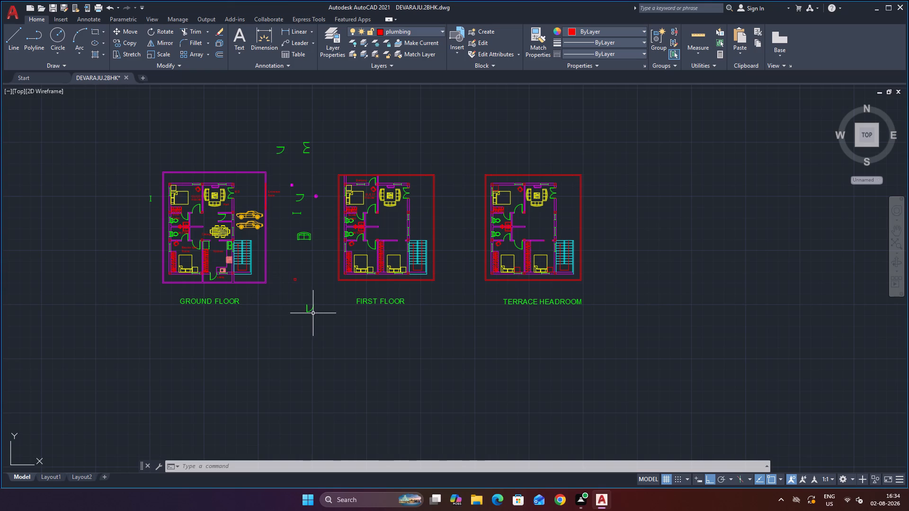
# Save the 2BHK drawing.
pyautogui.hotkey('ctrl', 's')
pyautogui.hotkey('ctrl', 's')
pyautogui.hotkey('ctrl', 's')
pyautogui.hotkey('ctrl', 's')
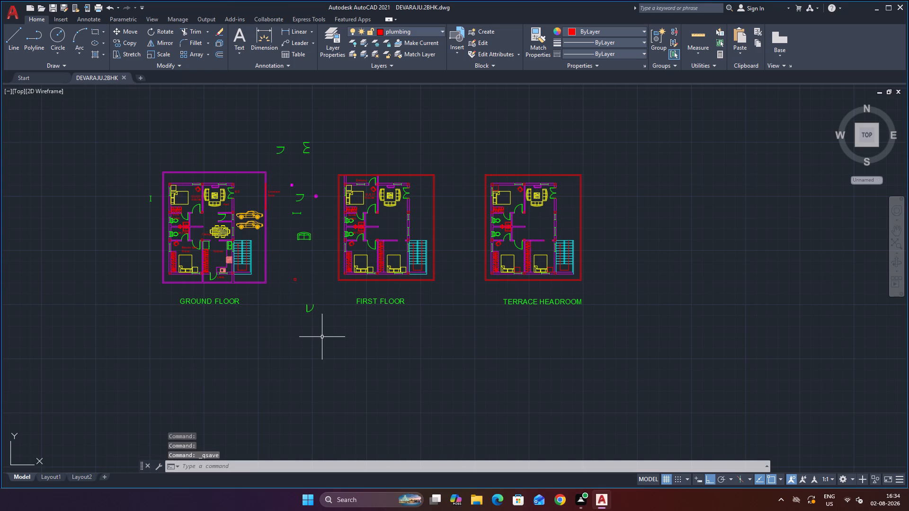
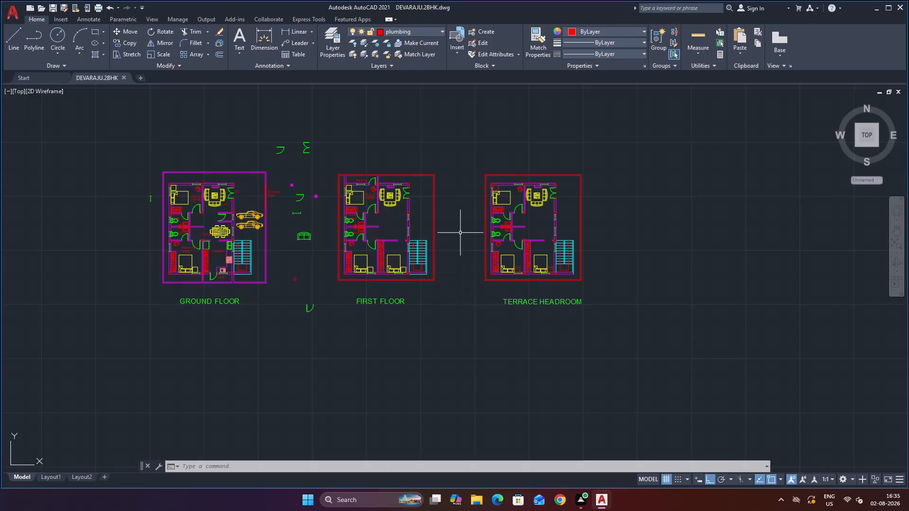
# Review the ground floor, first floor and terrace headroom plans, comparing the first floor's room and staircase layout with the terrace headroom plan.
pyautogui.scroll(1, 460, 233)
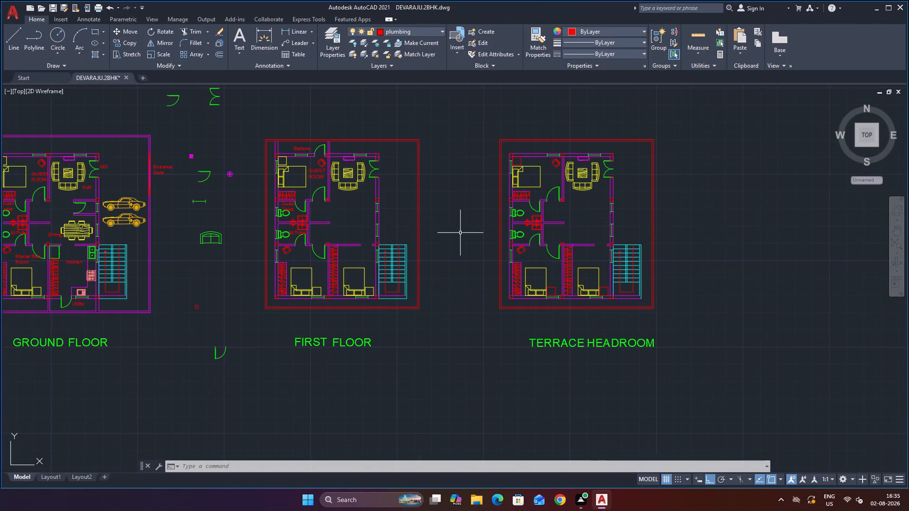
pyautogui.scroll(-1, 456, 226)
pyautogui.scroll(2, 433, 216)
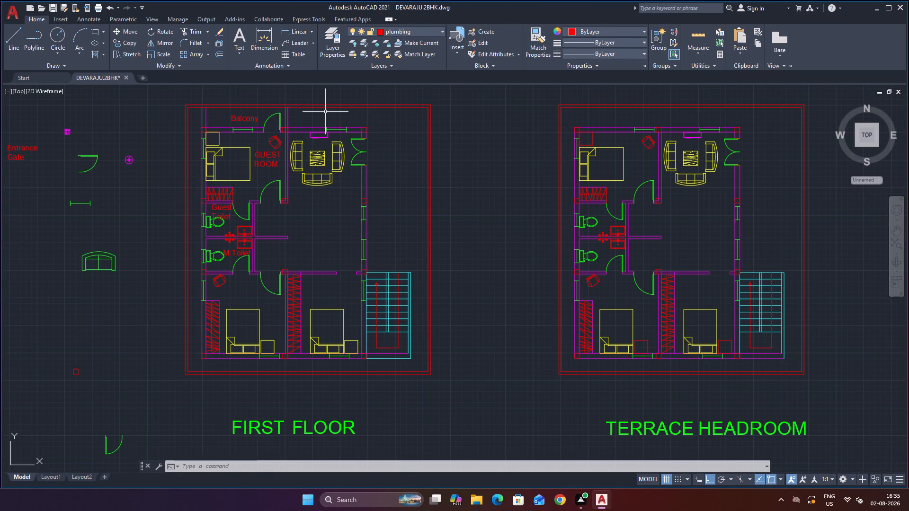
pyautogui.scroll(2, 237, 100)
pyautogui.scroll(-2, 243, 104)
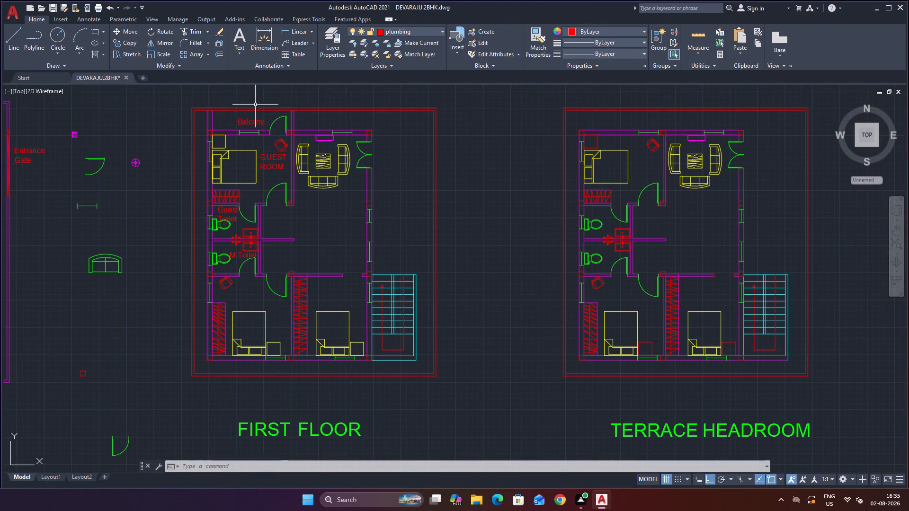
pyautogui.scroll(-4, 254, 95)
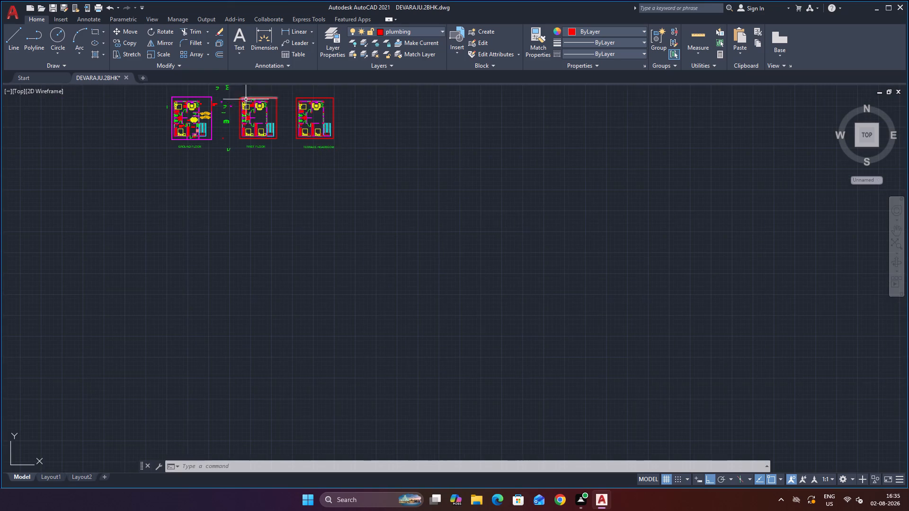
pyautogui.scroll(3, 235, 93)
pyautogui.scroll(-2, 274, 91)
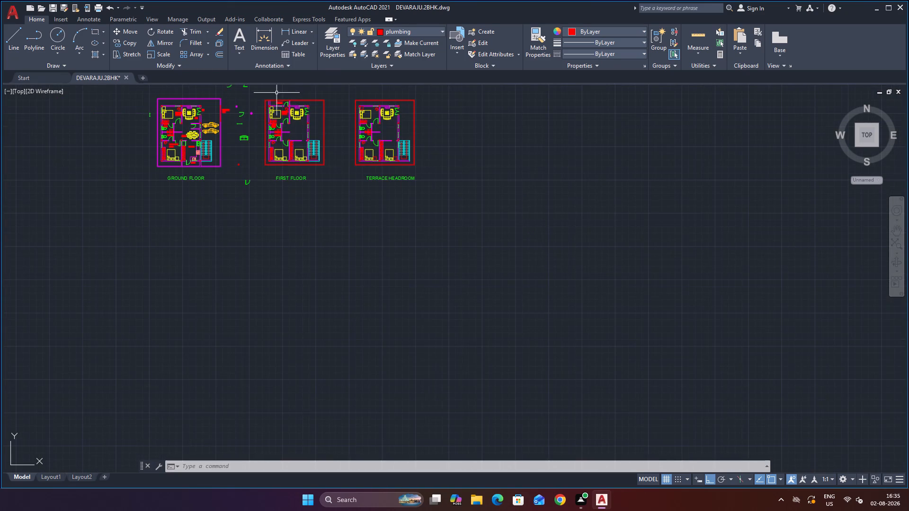
pyautogui.scroll(-2, 270, 83)
pyautogui.scroll(2, 246, 93)
pyautogui.scroll(1, 282, 187)
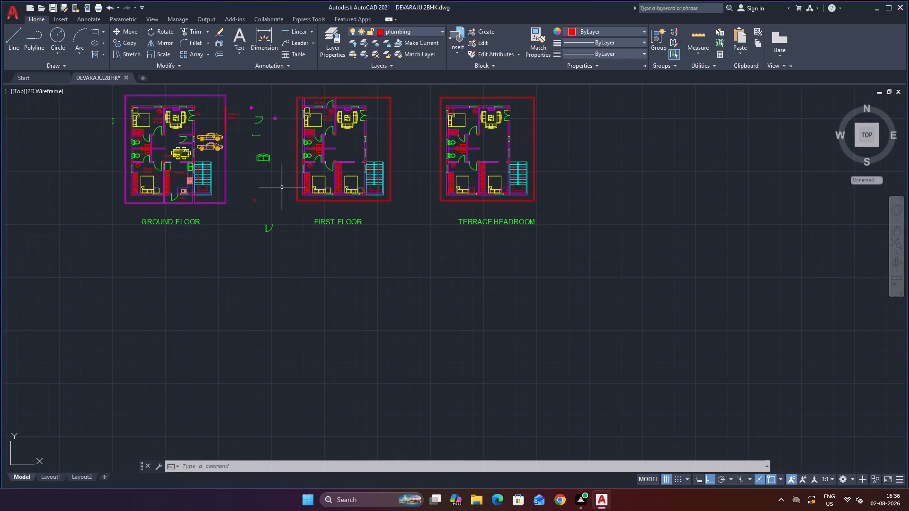
pyautogui.scroll(1, 282, 187)
pyautogui.scroll(-4, 312, 153)
pyautogui.scroll(3, 314, 110)
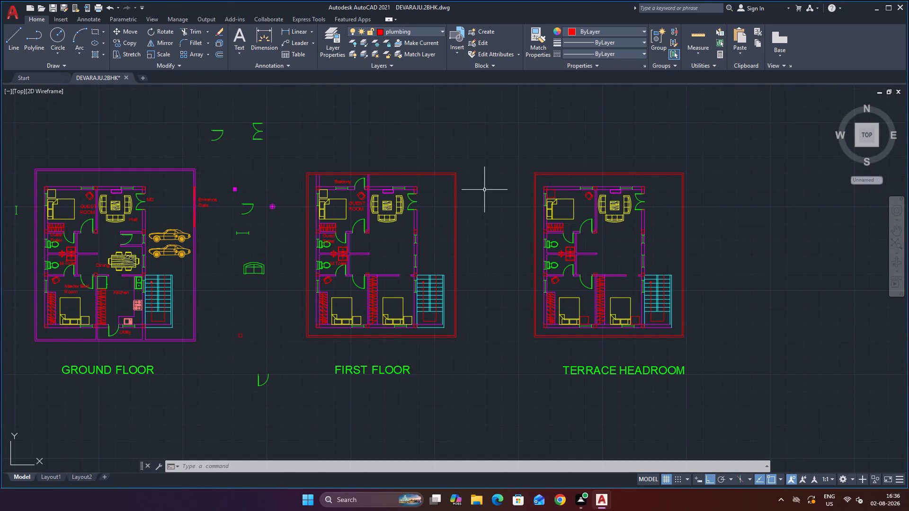
pyautogui.scroll(2, 454, 269)
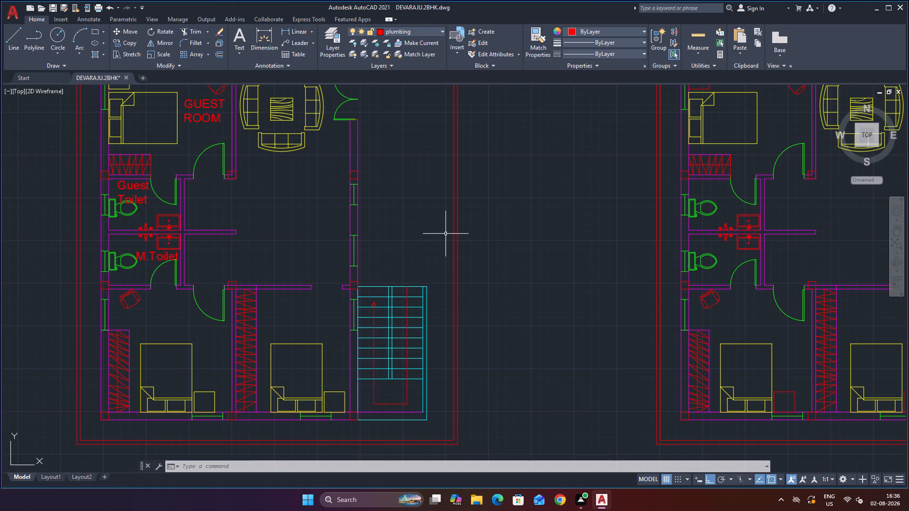
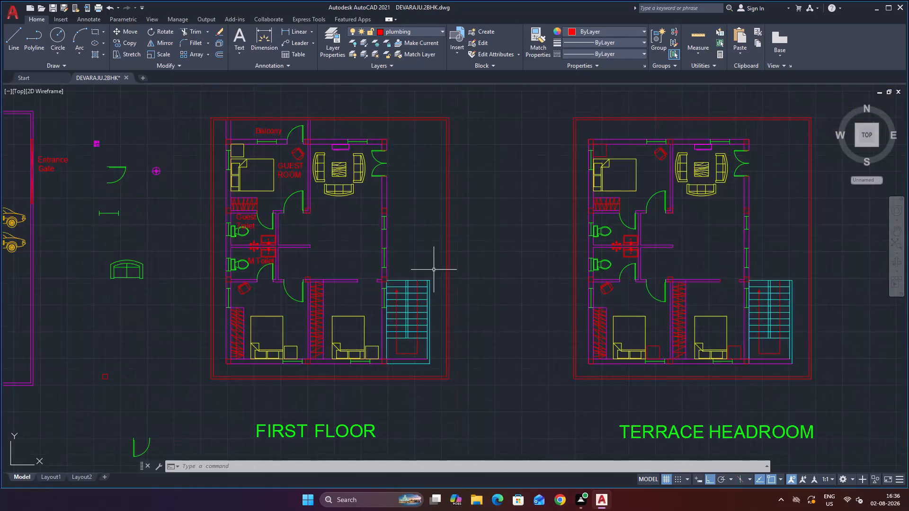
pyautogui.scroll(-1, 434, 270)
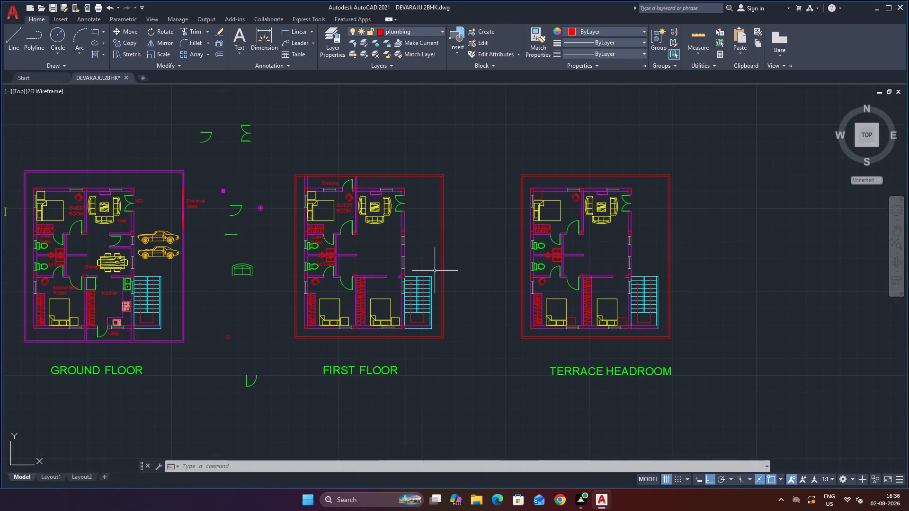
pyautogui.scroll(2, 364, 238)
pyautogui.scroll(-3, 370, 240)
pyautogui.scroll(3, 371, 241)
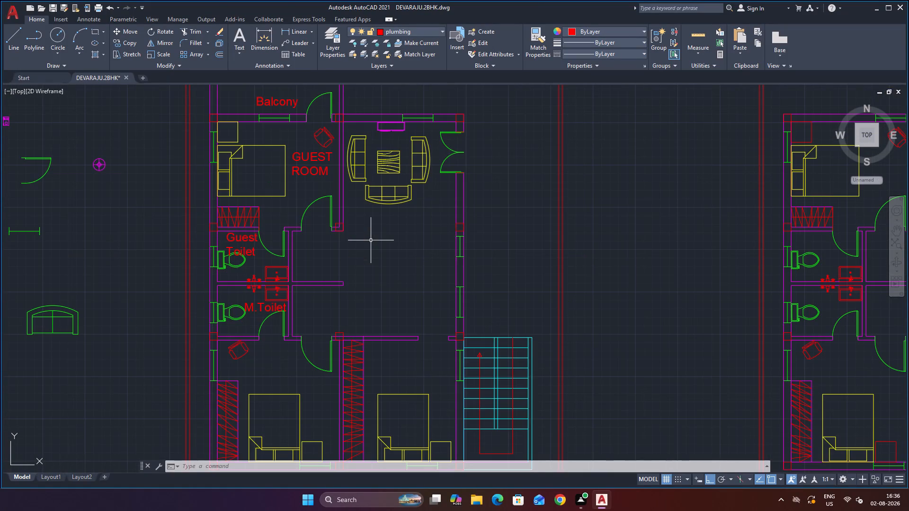
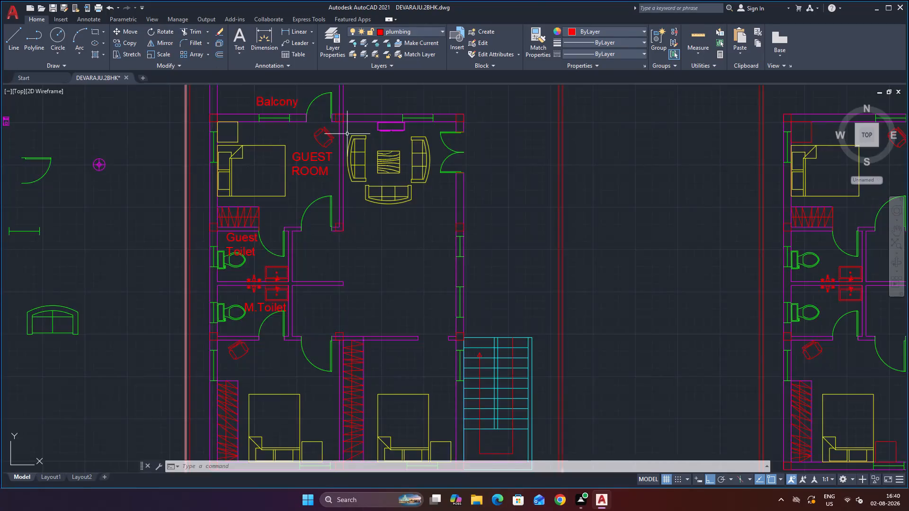
# Examine the first floor and terrace headroom plans, including the walls around their staircases.
pyautogui.scroll(-2, 363, 151)
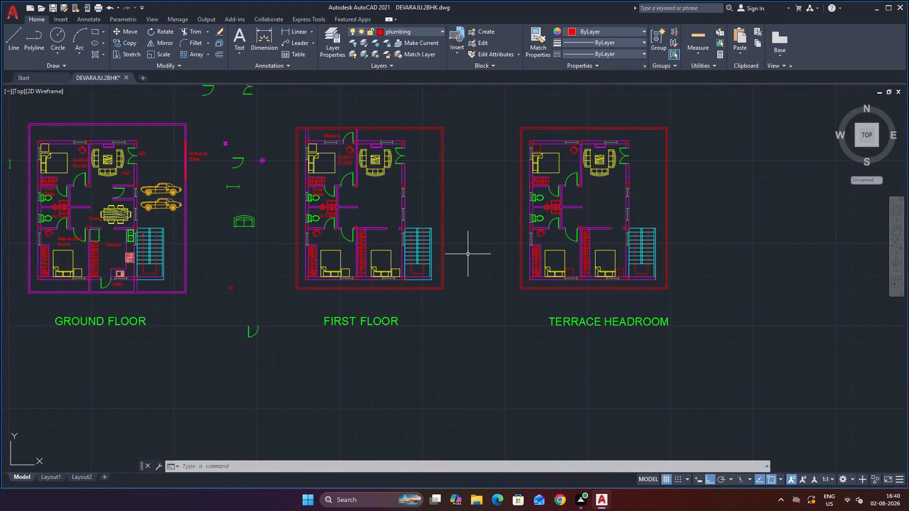
pyautogui.scroll(-1, 468, 256)
pyautogui.scroll(2, 452, 233)
pyautogui.scroll(1, 415, 269)
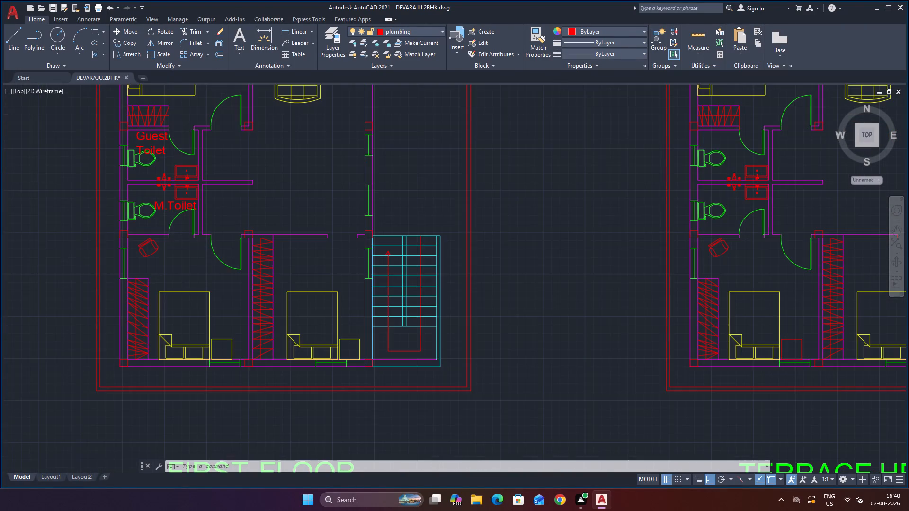
pyautogui.scroll(1, 415, 269)
pyautogui.scroll(-1, 324, 262)
pyautogui.scroll(-2, 294, 223)
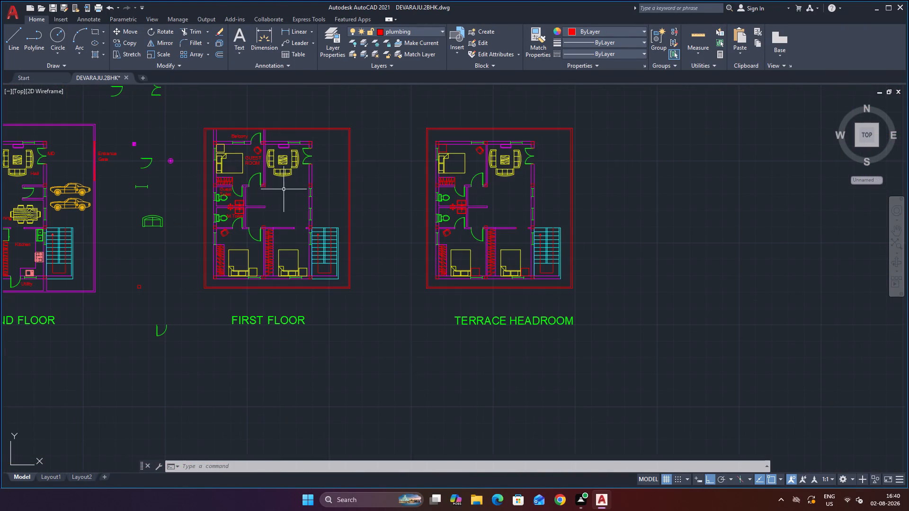
pyautogui.scroll(2, 283, 189)
pyautogui.scroll(-1, 299, 191)
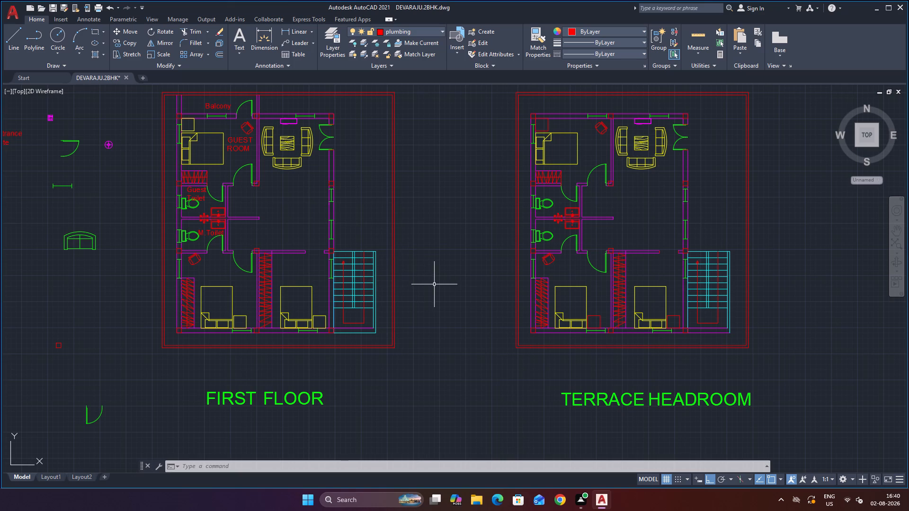
pyautogui.scroll(-1, 432, 282)
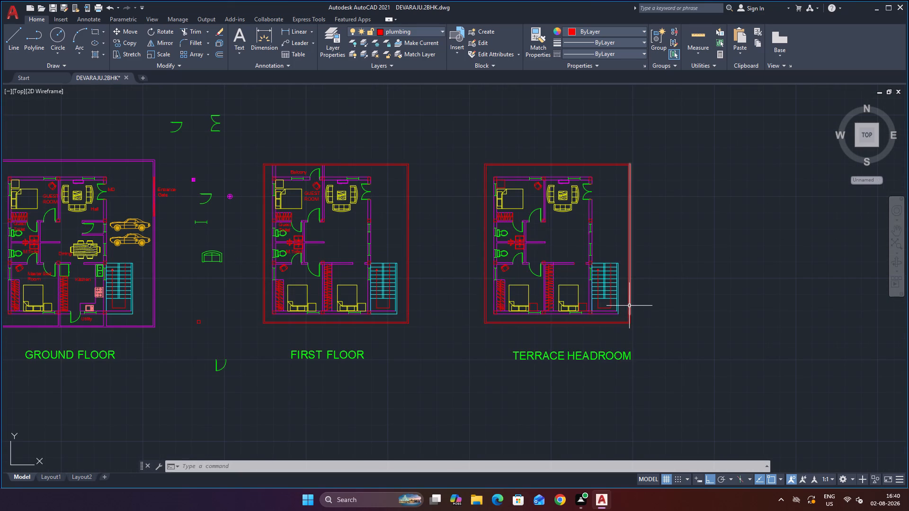
pyautogui.scroll(2, 631, 307)
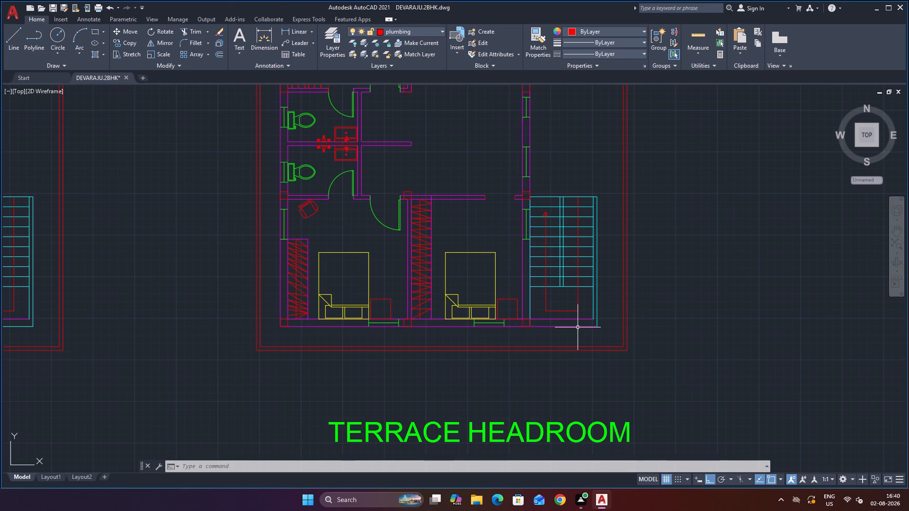
pyautogui.scroll(-2, 600, 325)
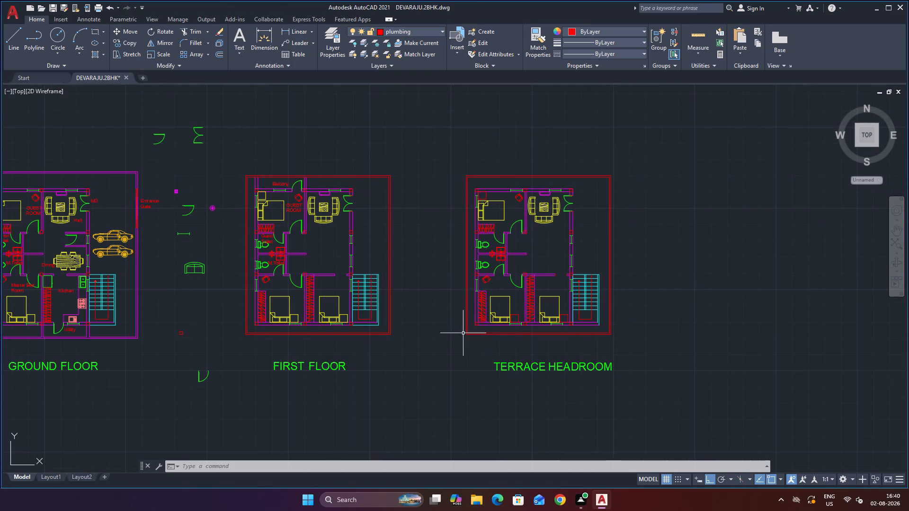
# Erase the cyan outer line along the bottom of the first floor staircase.
pyautogui.scroll(3, 403, 322)
pyautogui.scroll(-1, 308, 320)
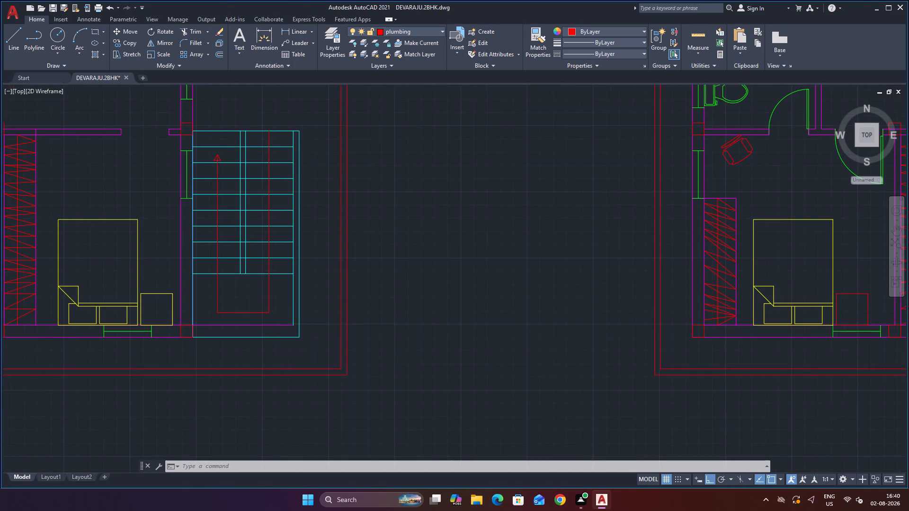
pyautogui.scroll(-1, 308, 320)
pyautogui.scroll(3, 292, 326)
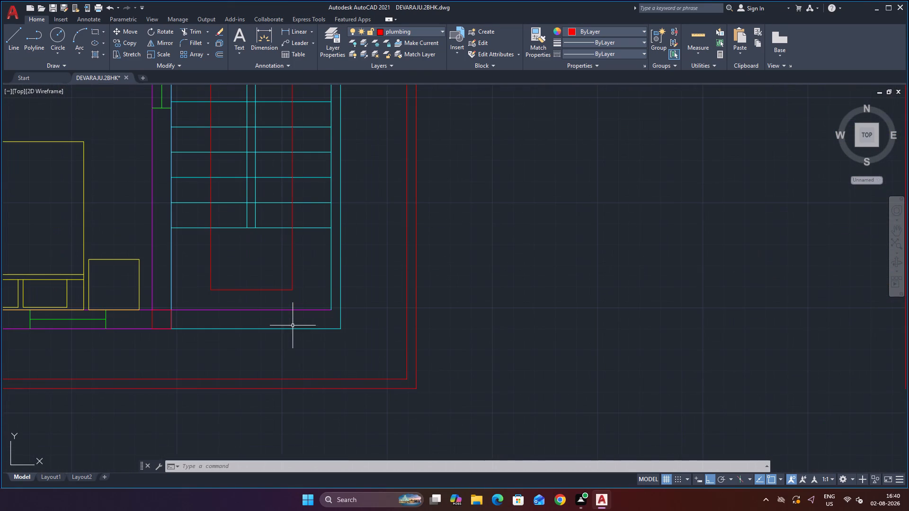
pyautogui.click(278, 329)
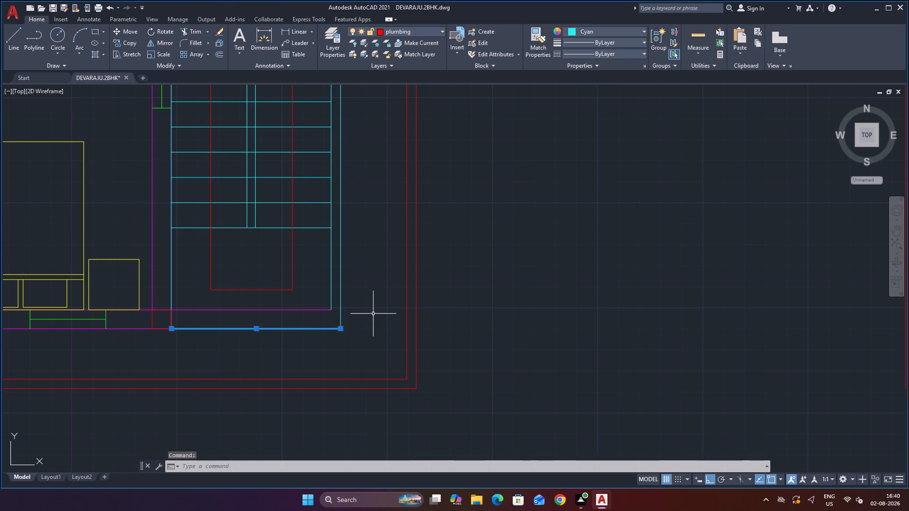
pyautogui.press('Delete')
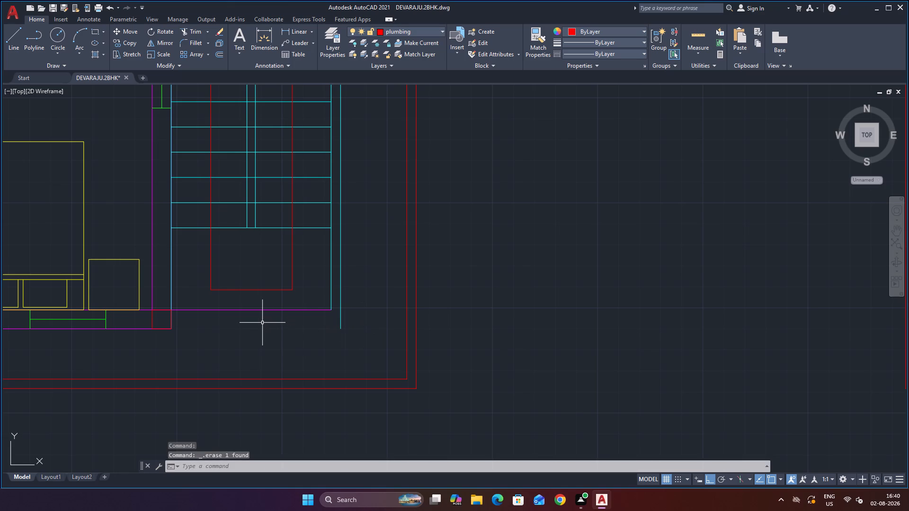
pyautogui.press('Escape')
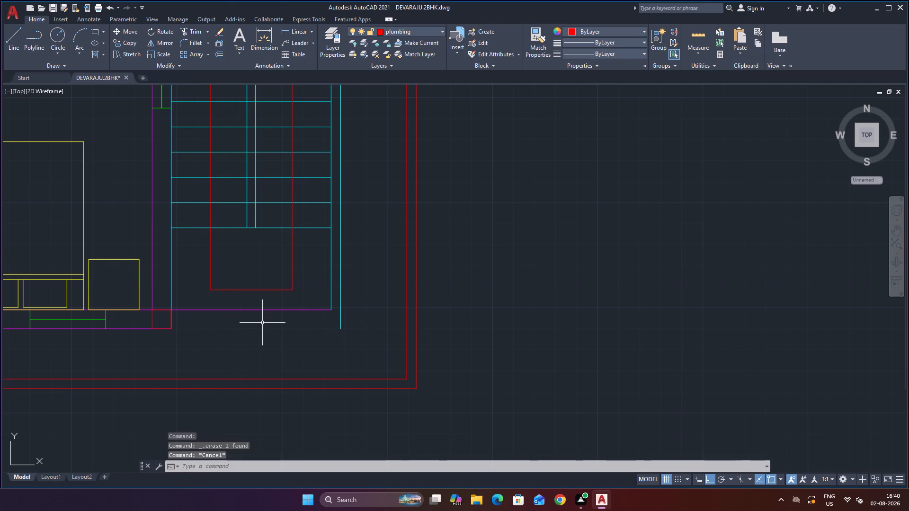
# Offset the magenta inner wall line below the first floor staircase by 9" outward.
pyautogui.press('o')
pyautogui.press('Return')
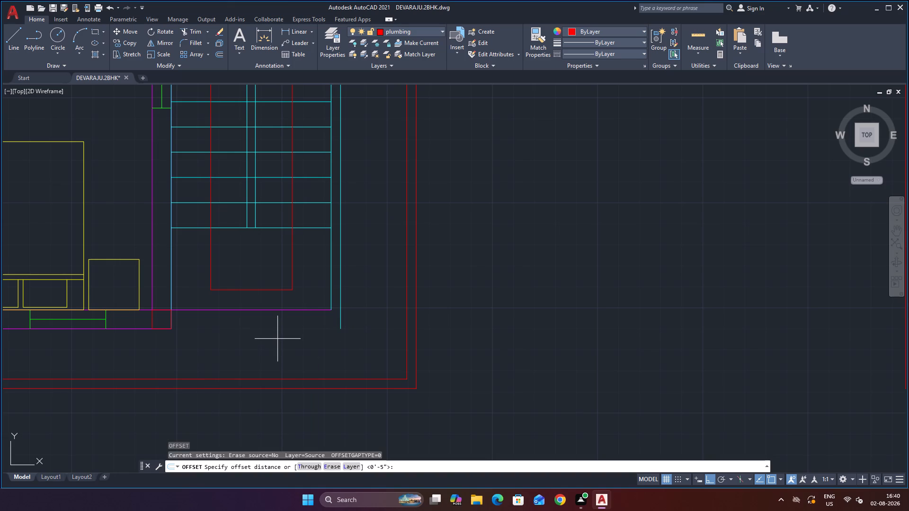
pyautogui.press('9')
pyautogui.press('Return')
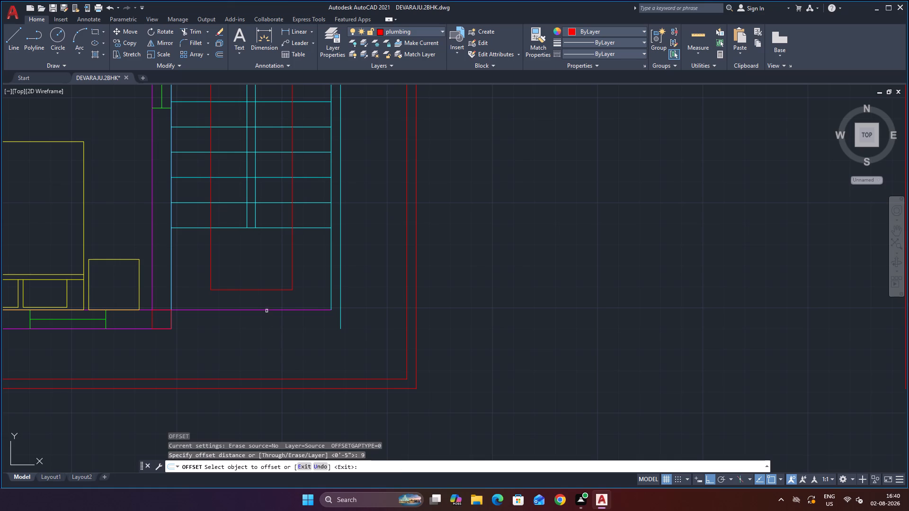
pyautogui.click(267, 309)
pyautogui.click(272, 322)
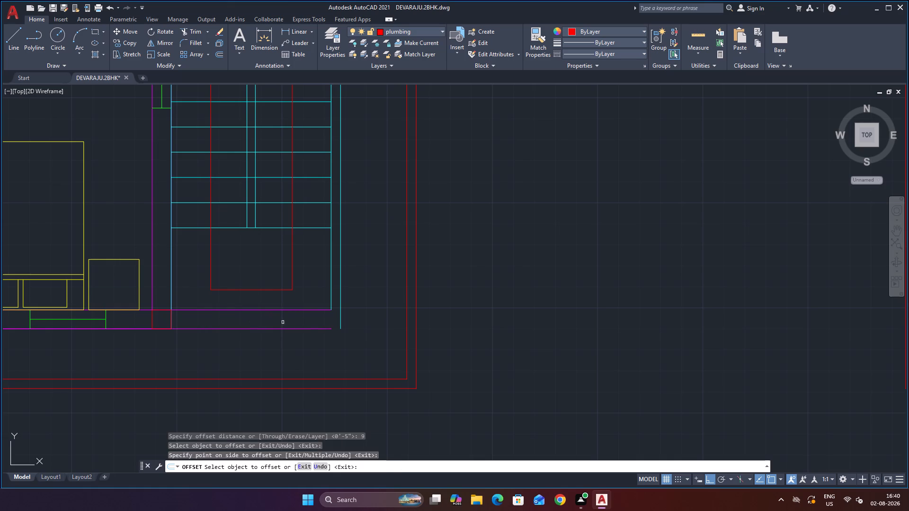
pyautogui.scroll(-1, 283, 322)
pyautogui.press('Escape')
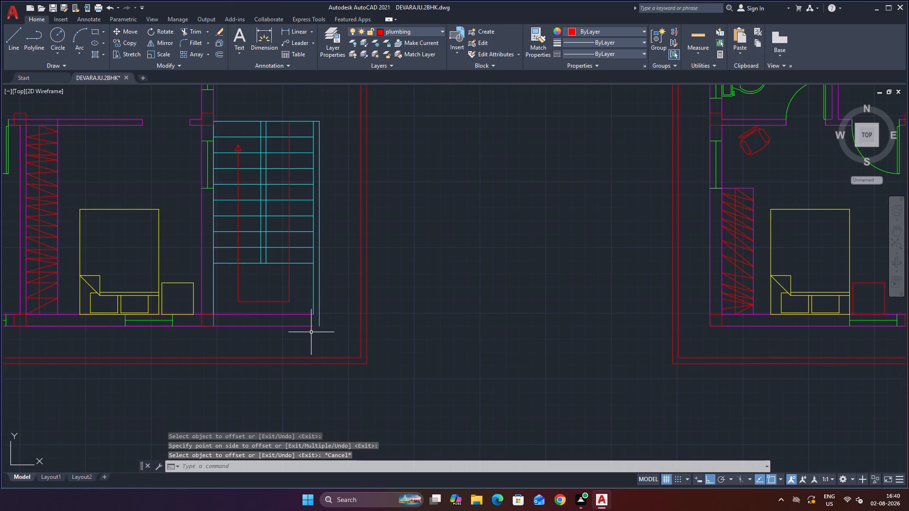
# Fillet the first floor's new outer wall line with the staircase's cyan outer side line to close the corner.
pyautogui.press('f')
pyautogui.press('Return')
pyautogui.scroll(1, 313, 327)
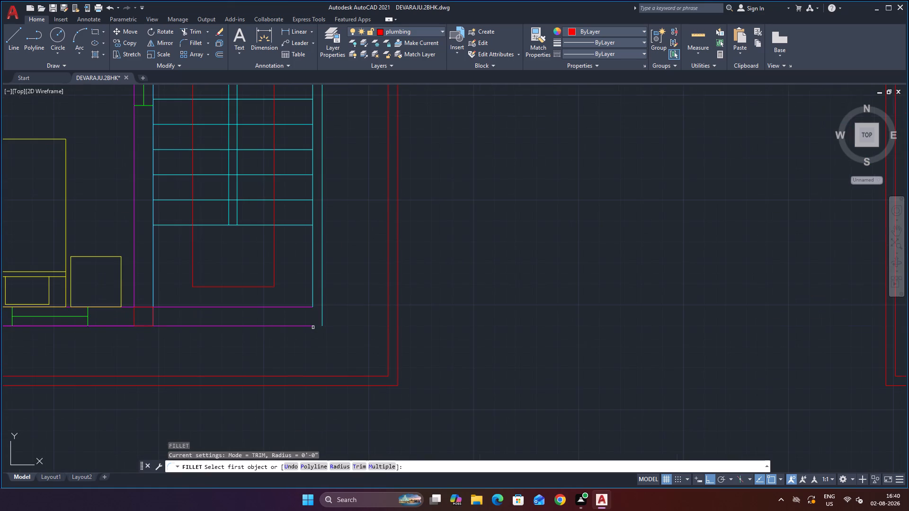
pyautogui.click(309, 326)
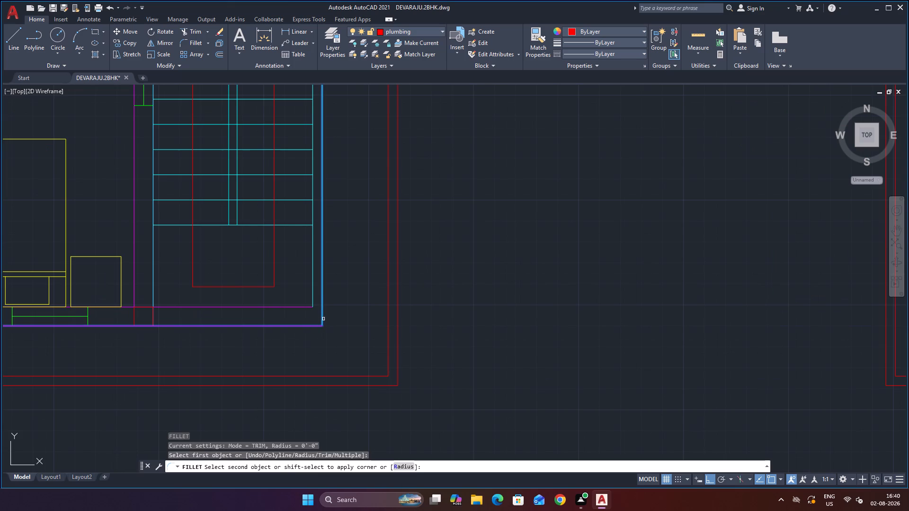
pyautogui.click(323, 319)
pyautogui.scroll(-2, 347, 302)
pyautogui.scroll(-2, 418, 335)
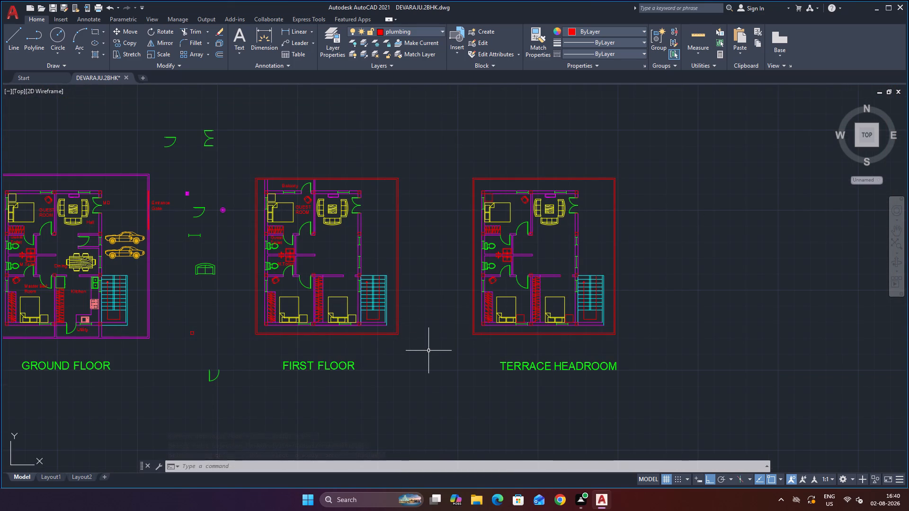
pyautogui.press('Escape')
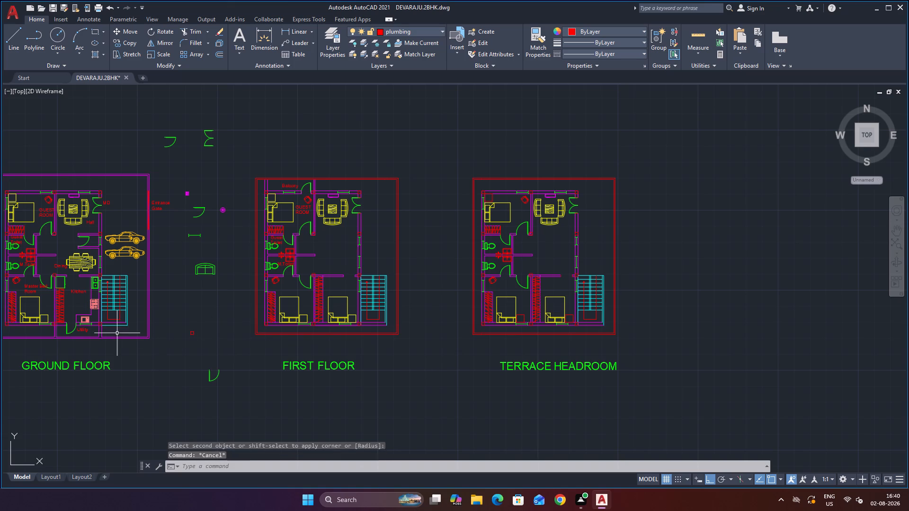
# Erase the cyan outer line along the bottom of the ground floor staircase.
pyautogui.scroll(2, 96, 323)
pyautogui.scroll(1, 146, 338)
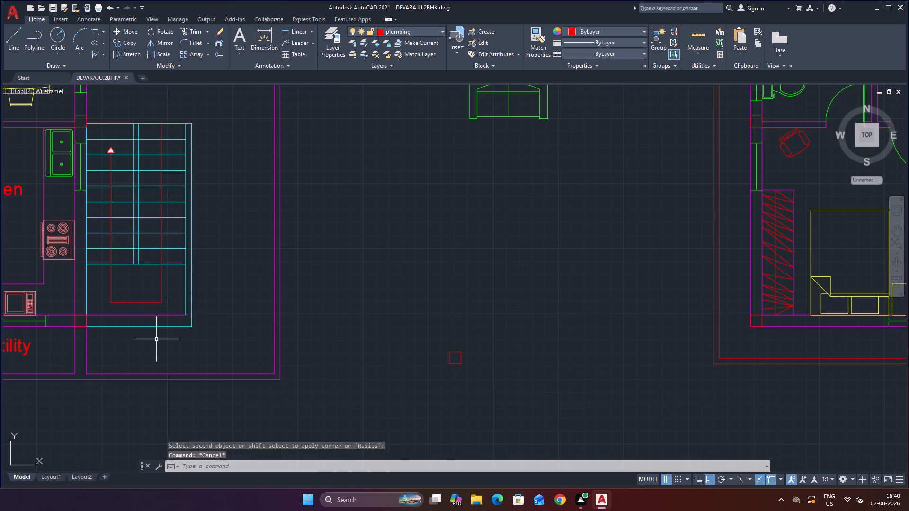
pyautogui.scroll(1, 156, 339)
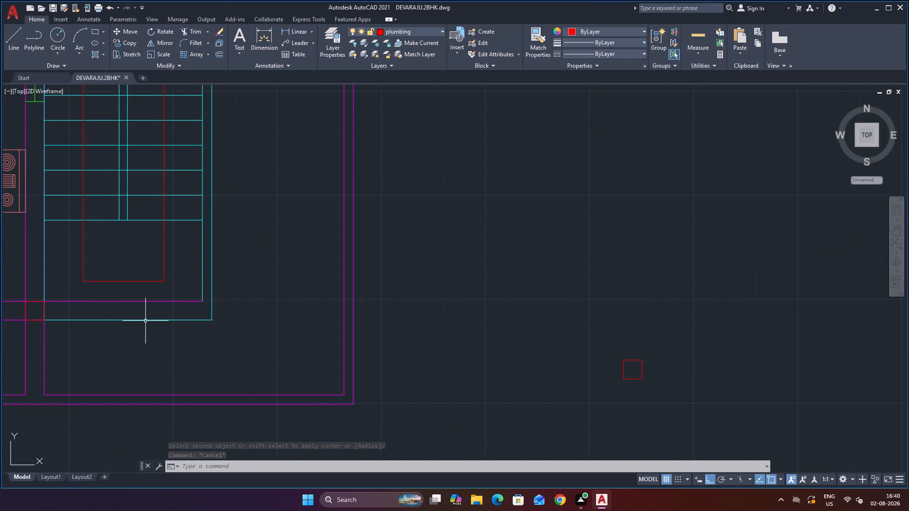
pyautogui.click(145, 321)
pyautogui.press('Delete')
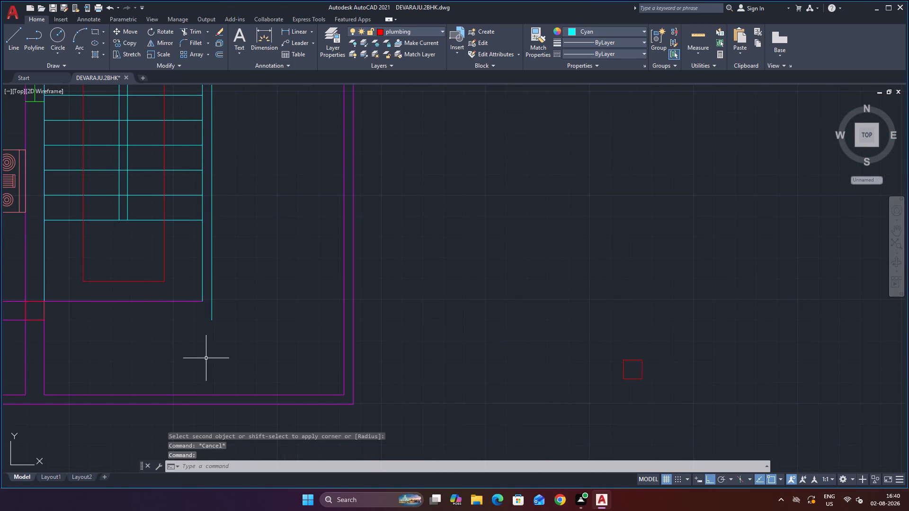
# Offset the magenta inner wall line below the ground floor staircase by 9" outward.
pyautogui.press('o')
pyautogui.press('Return')
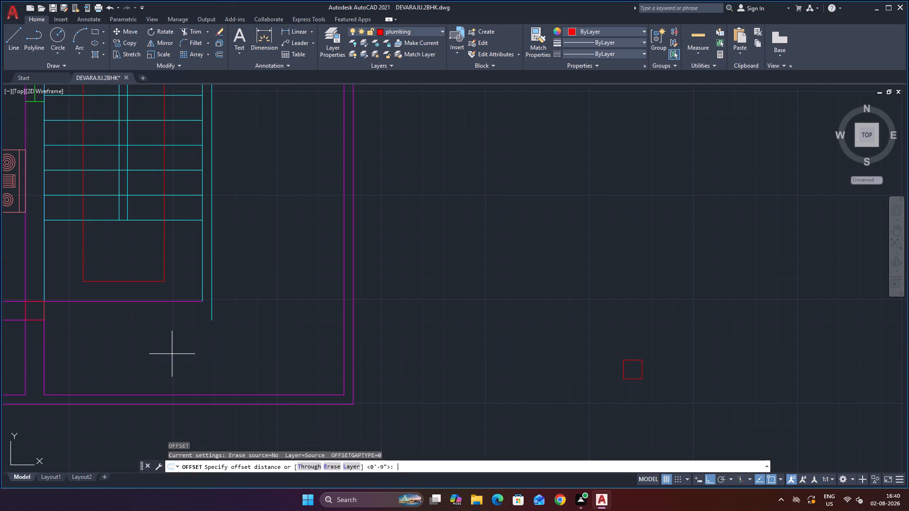
pyautogui.press('9')
pyautogui.press('Return')
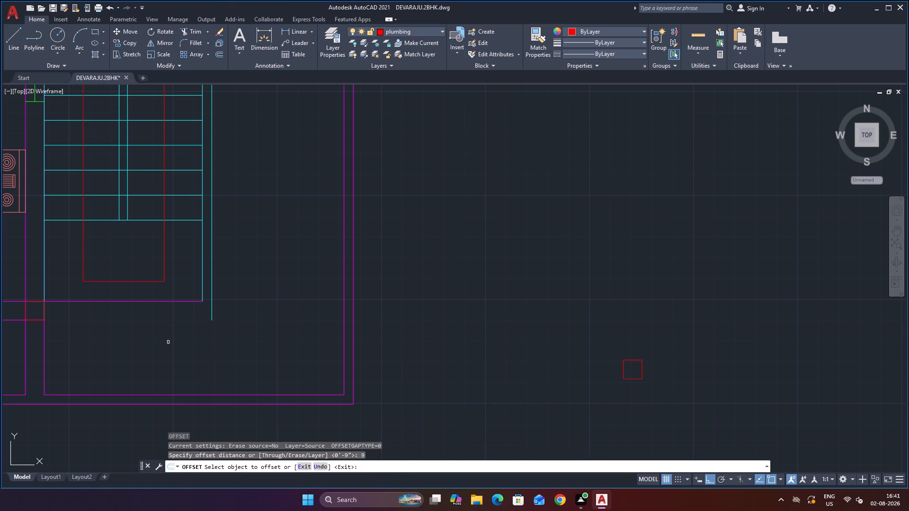
pyautogui.click(150, 301)
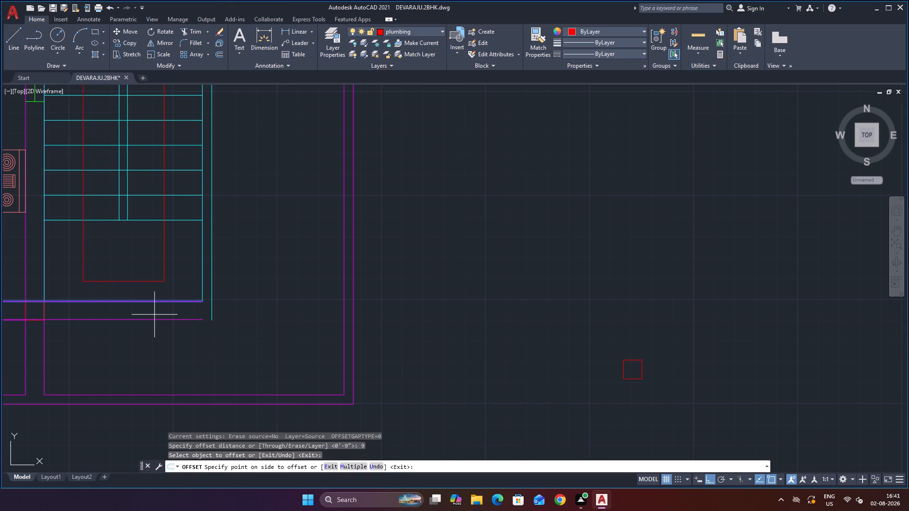
pyautogui.click(154, 315)
pyautogui.press('Escape')
# Fillet the ground floor's new outer wall line with the staircase's cyan outer side line to close the corner.
pyautogui.press('f')
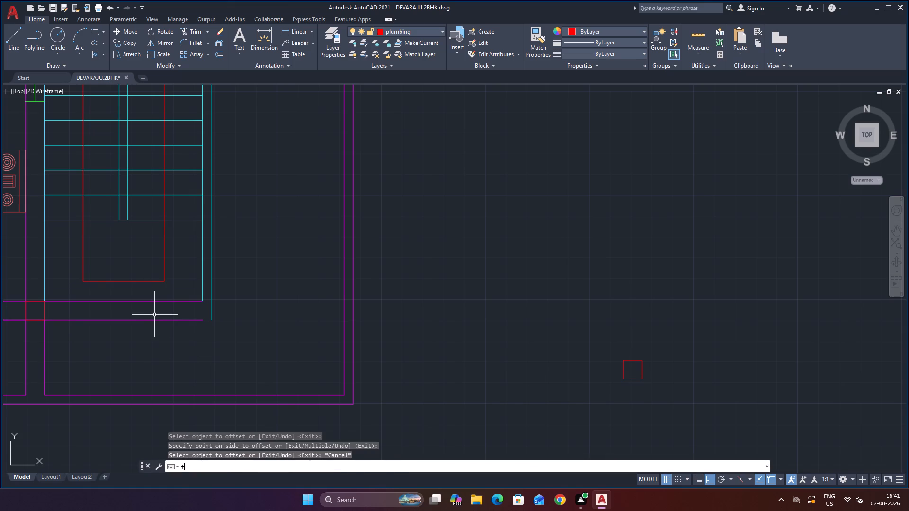
pyautogui.press('Return')
pyautogui.click(167, 320)
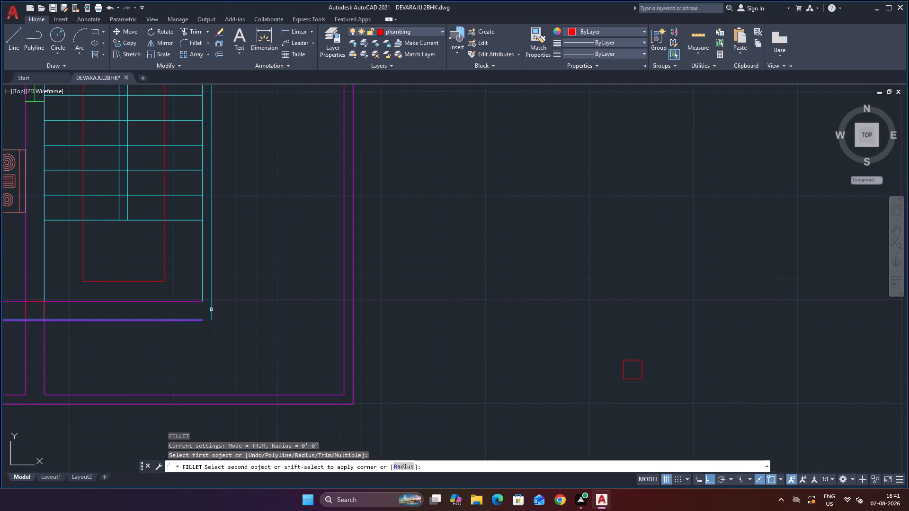
pyautogui.click(212, 310)
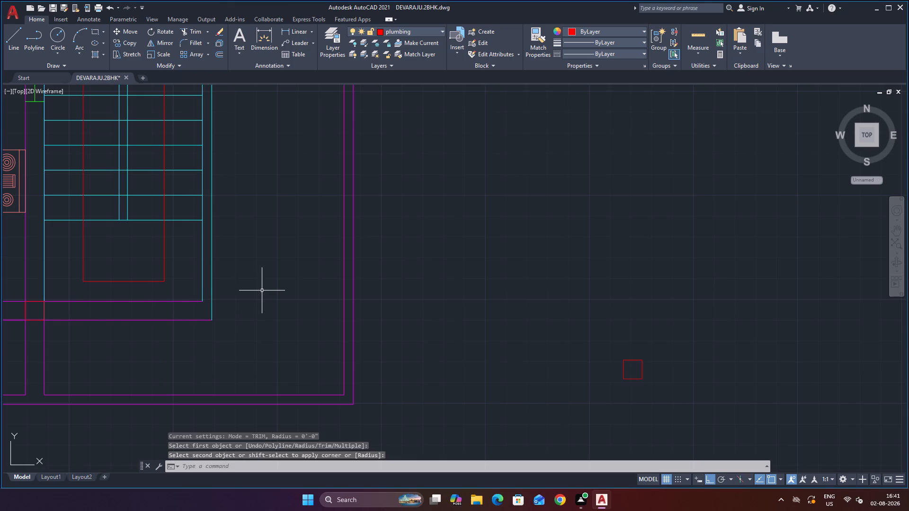
pyautogui.press('Escape')
# Save the drawing.
pyautogui.scroll(-3, 262, 291)
pyautogui.scroll(-2, 313, 293)
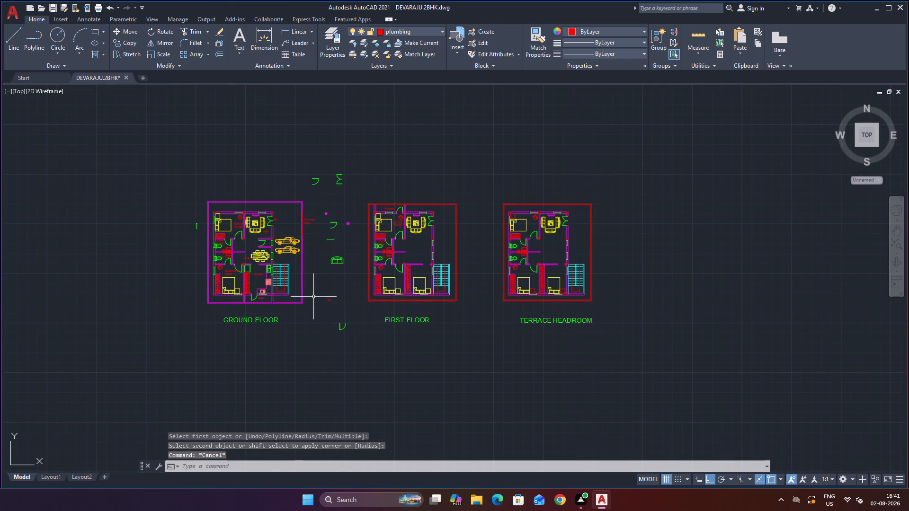
pyautogui.hotkey('ctrl', 's')
pyautogui.hotkey('ctrl', 's')
pyautogui.hotkey('ctrl', 's')
pyautogui.hotkey('ctrl', 's')
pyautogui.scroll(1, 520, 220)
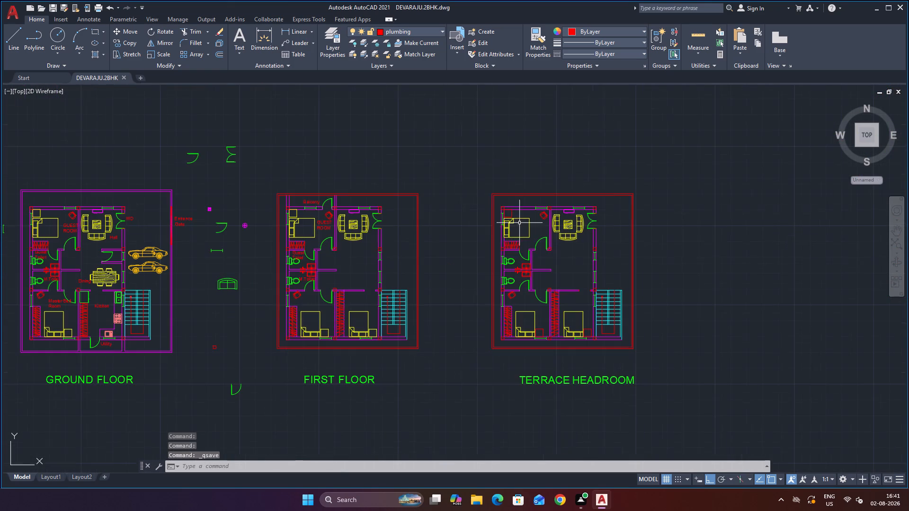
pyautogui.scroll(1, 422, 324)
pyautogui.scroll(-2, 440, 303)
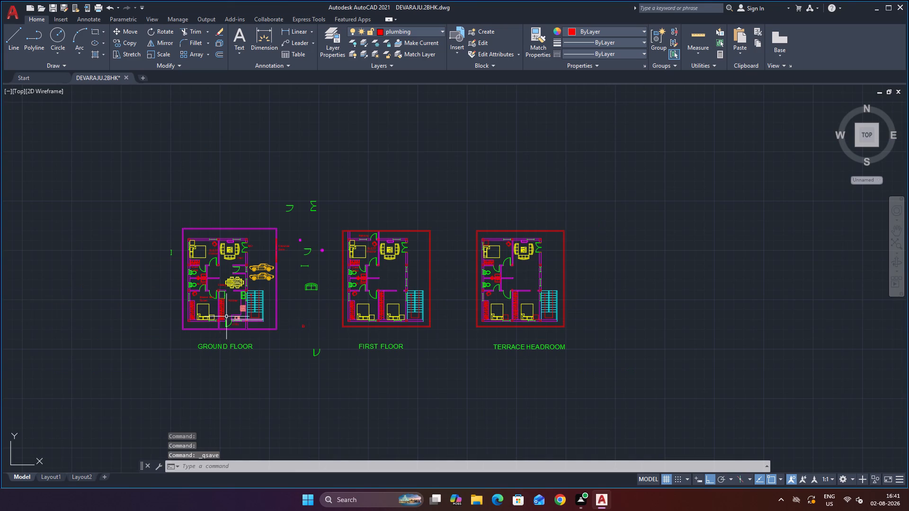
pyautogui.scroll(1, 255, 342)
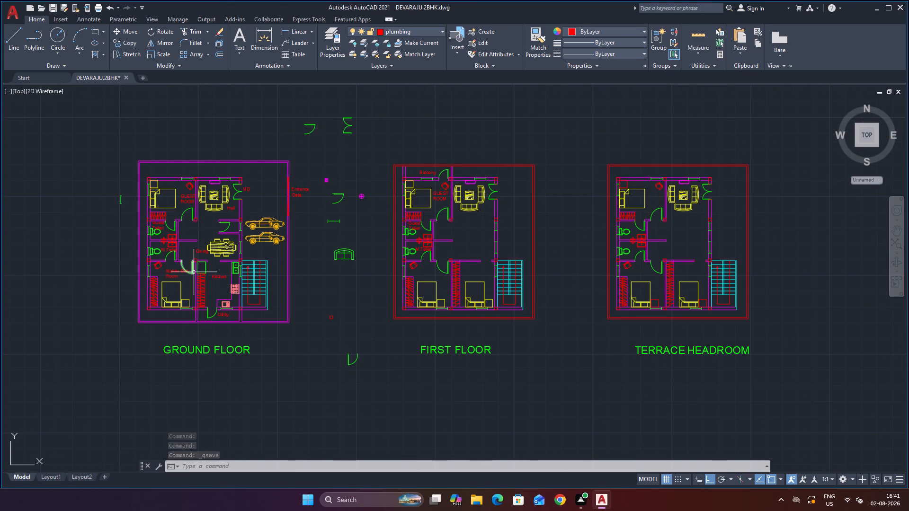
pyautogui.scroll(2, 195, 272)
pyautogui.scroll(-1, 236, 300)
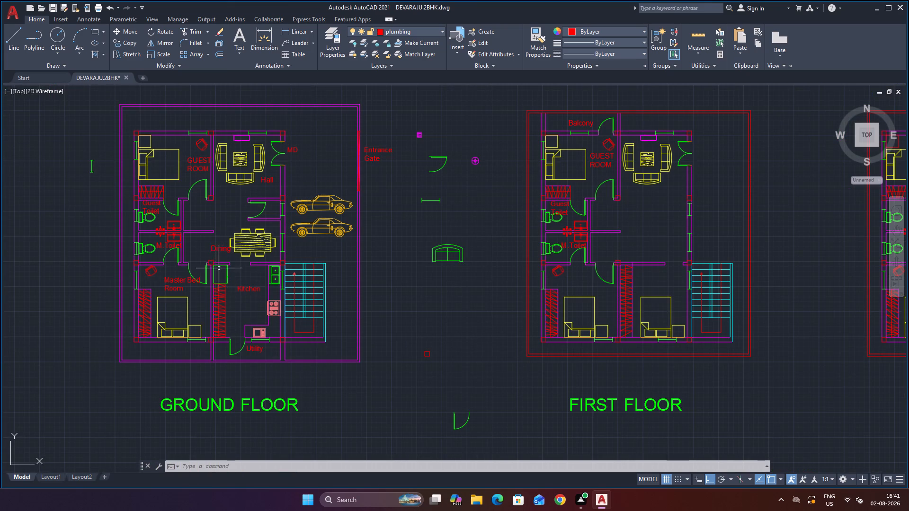
# Check the ground floor guest room's inner dimensions with Quick measure.
pyautogui.scroll(-2, 226, 288)
pyautogui.scroll(2, 233, 265)
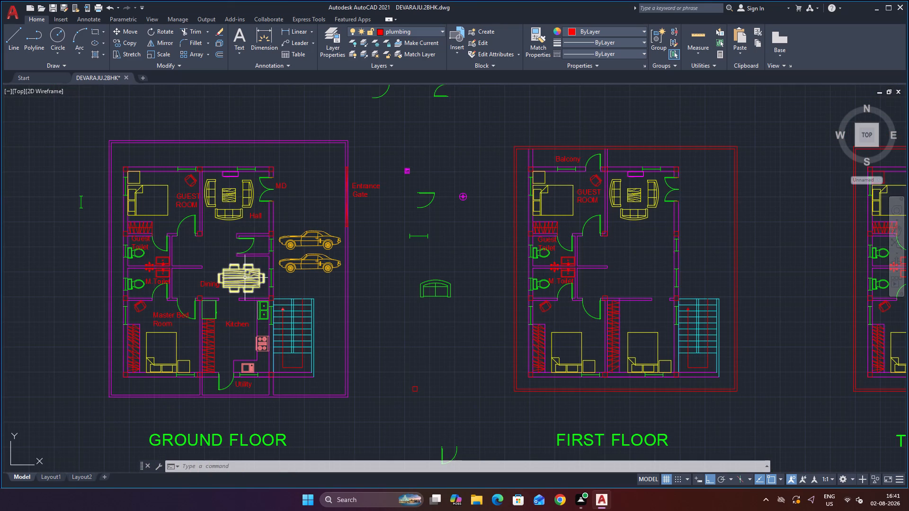
pyautogui.scroll(-2, 378, 250)
pyautogui.scroll(1, 331, 220)
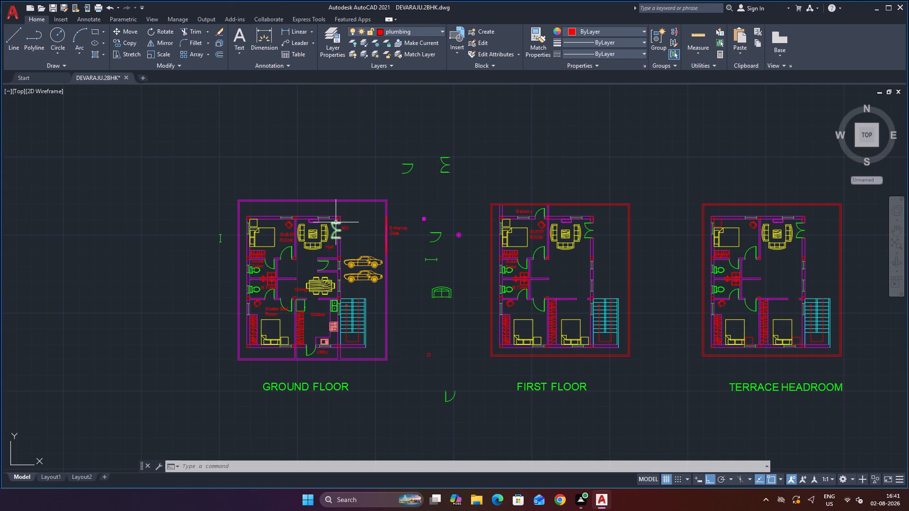
pyautogui.scroll(2, 325, 258)
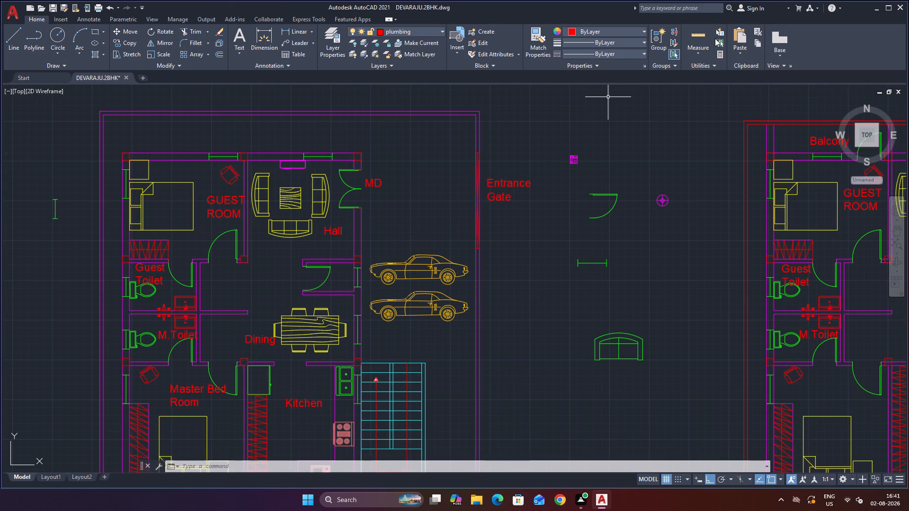
pyautogui.click(703, 53)
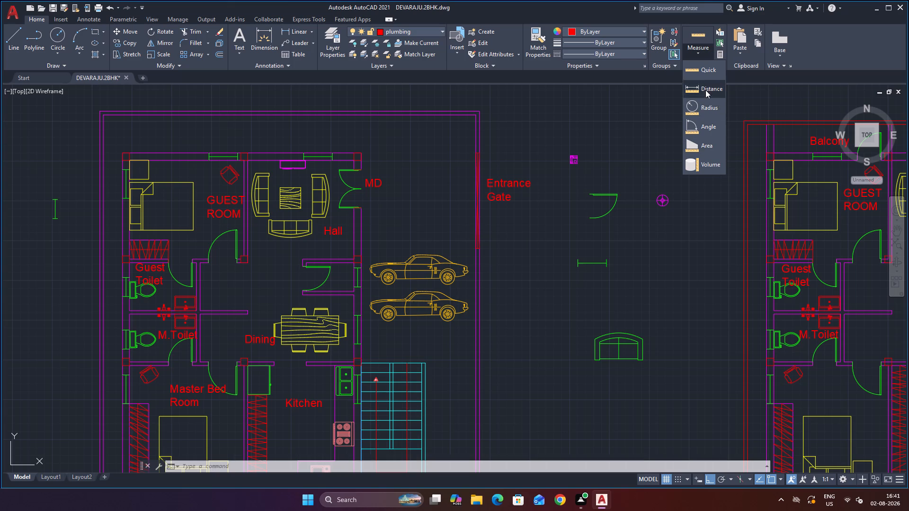
pyautogui.click(704, 72)
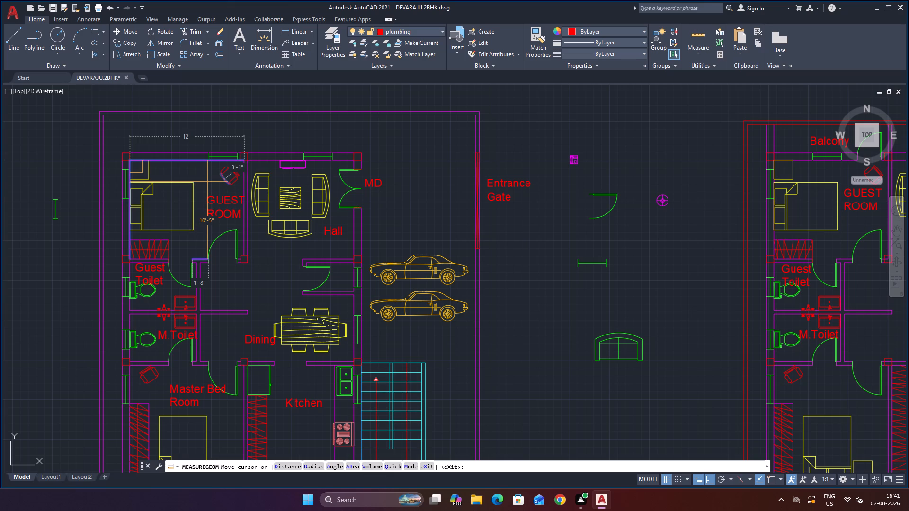
pyautogui.press('Escape')
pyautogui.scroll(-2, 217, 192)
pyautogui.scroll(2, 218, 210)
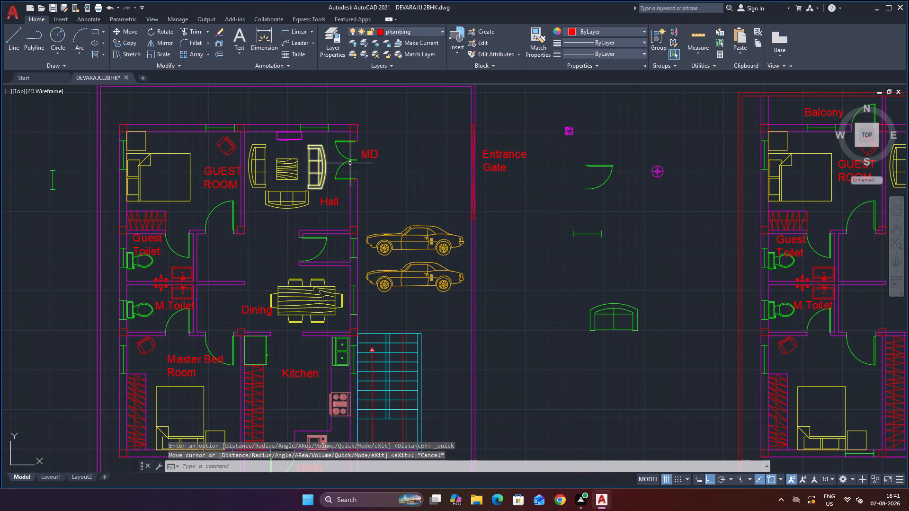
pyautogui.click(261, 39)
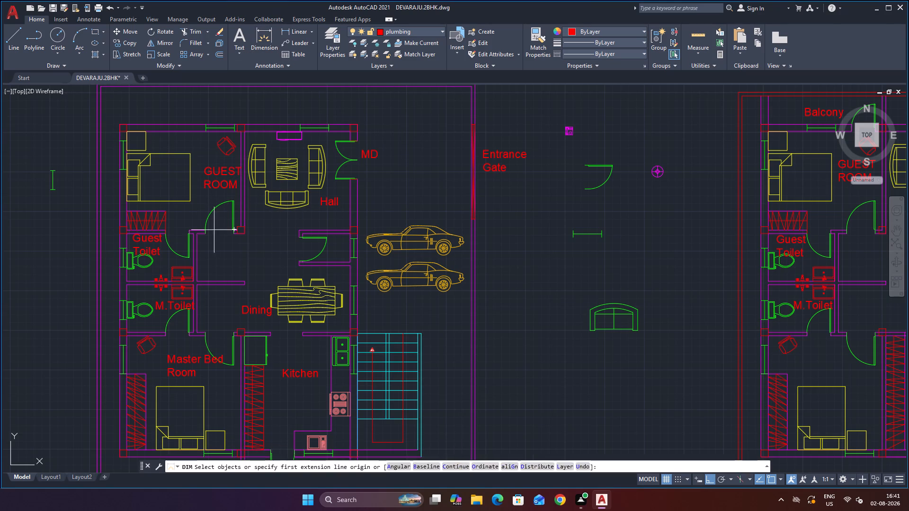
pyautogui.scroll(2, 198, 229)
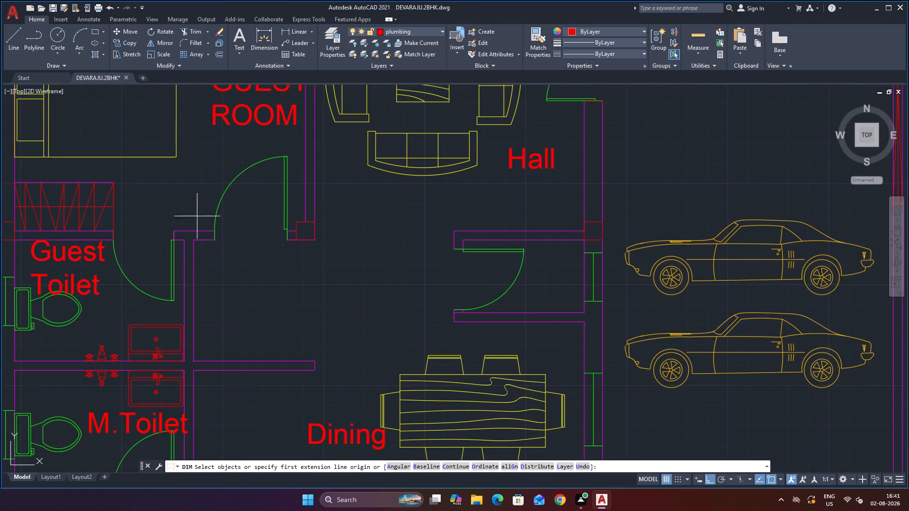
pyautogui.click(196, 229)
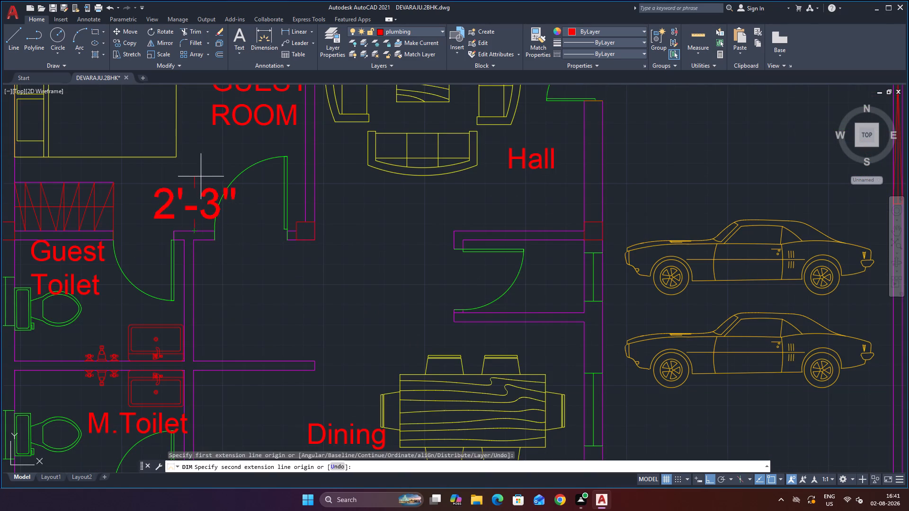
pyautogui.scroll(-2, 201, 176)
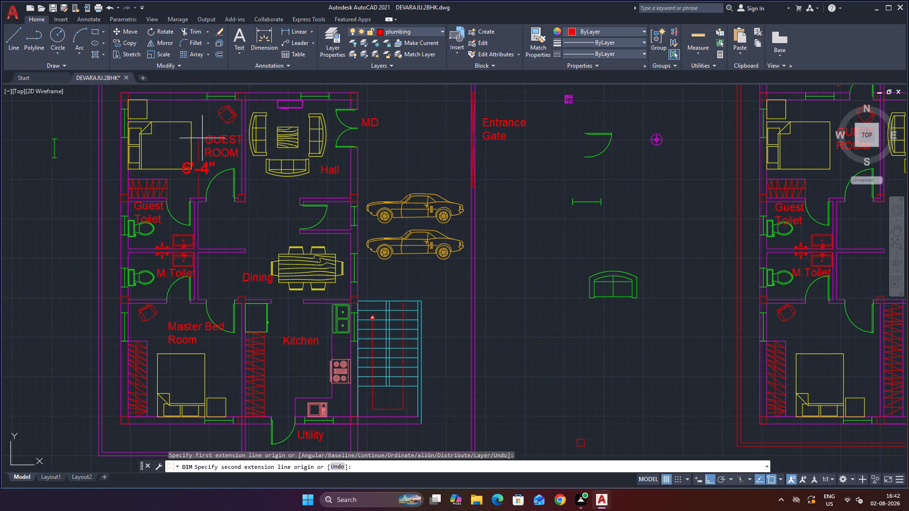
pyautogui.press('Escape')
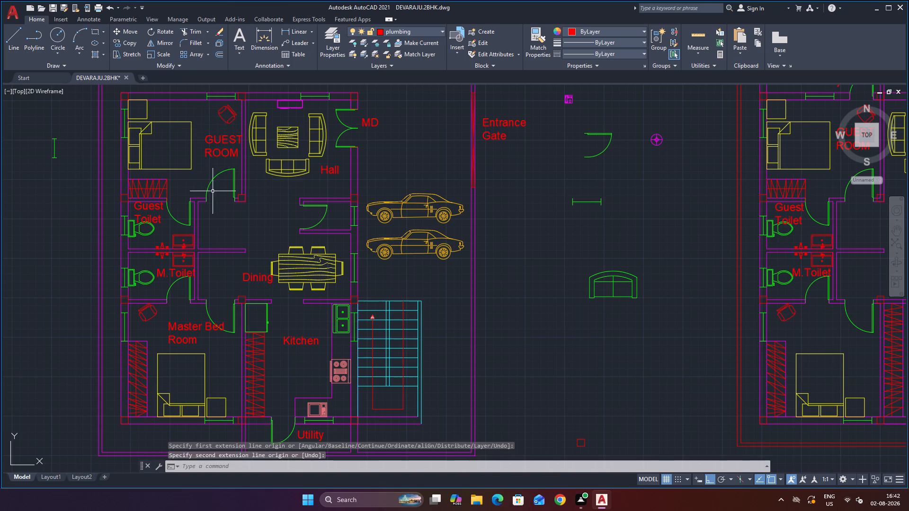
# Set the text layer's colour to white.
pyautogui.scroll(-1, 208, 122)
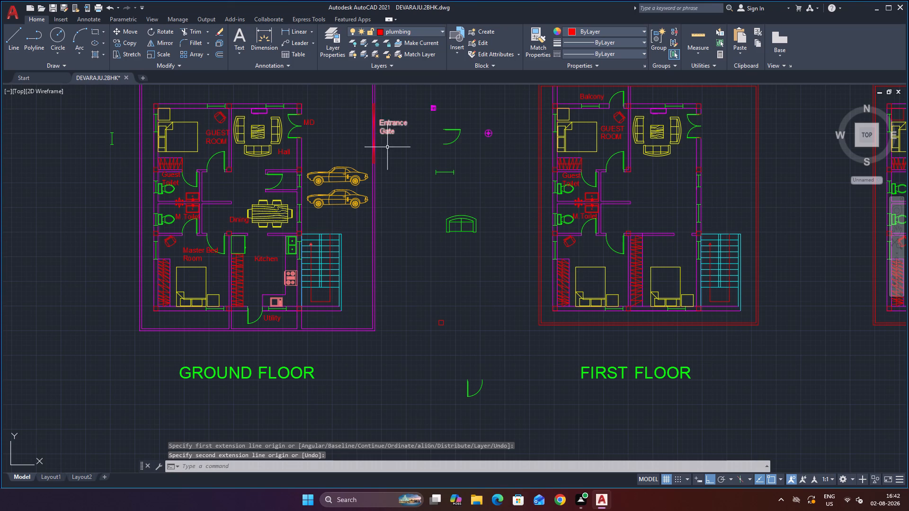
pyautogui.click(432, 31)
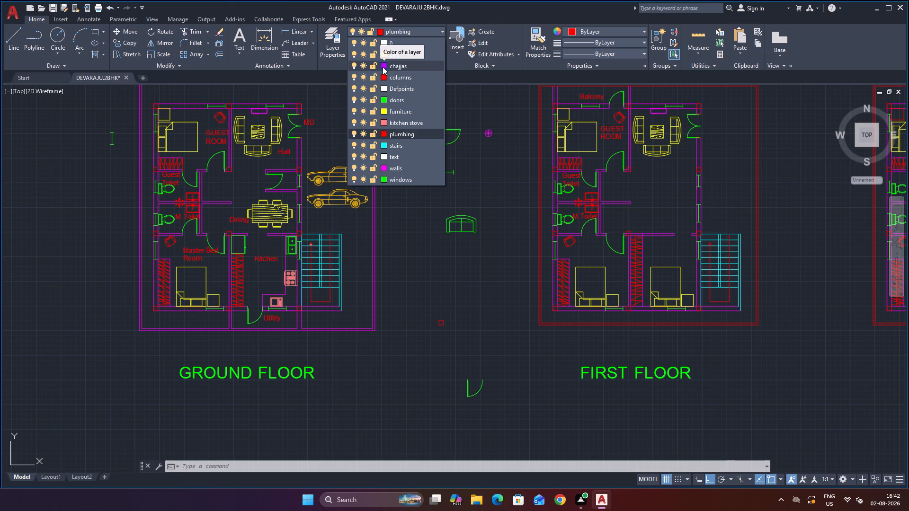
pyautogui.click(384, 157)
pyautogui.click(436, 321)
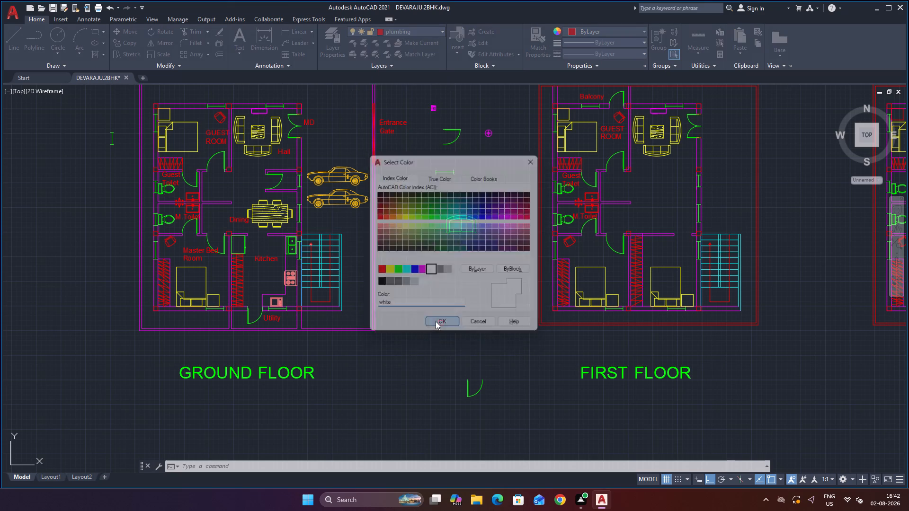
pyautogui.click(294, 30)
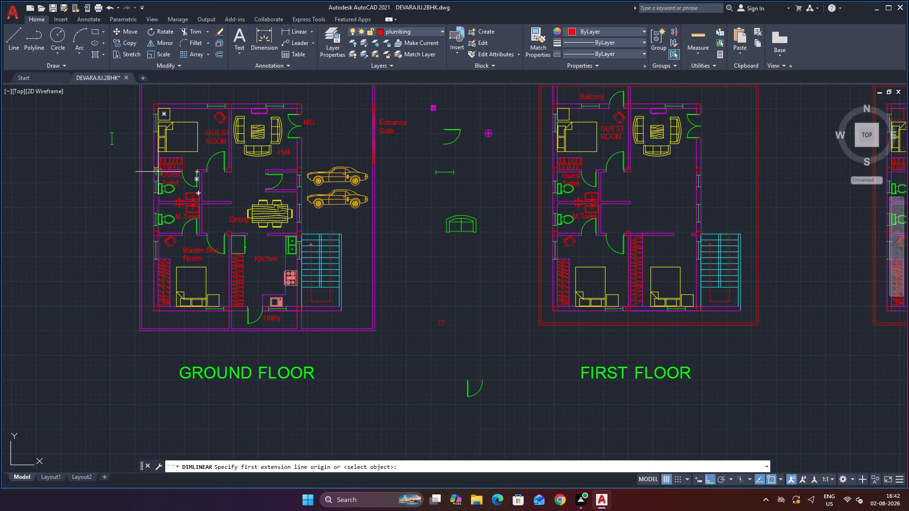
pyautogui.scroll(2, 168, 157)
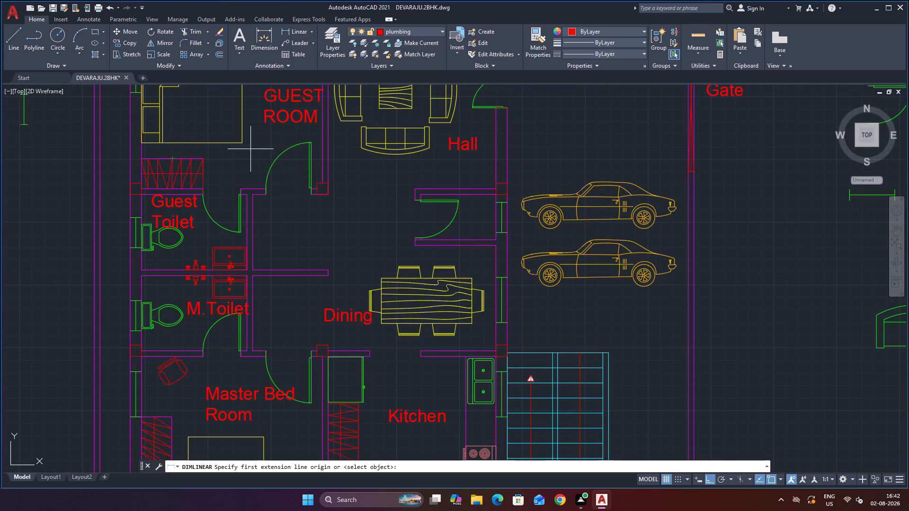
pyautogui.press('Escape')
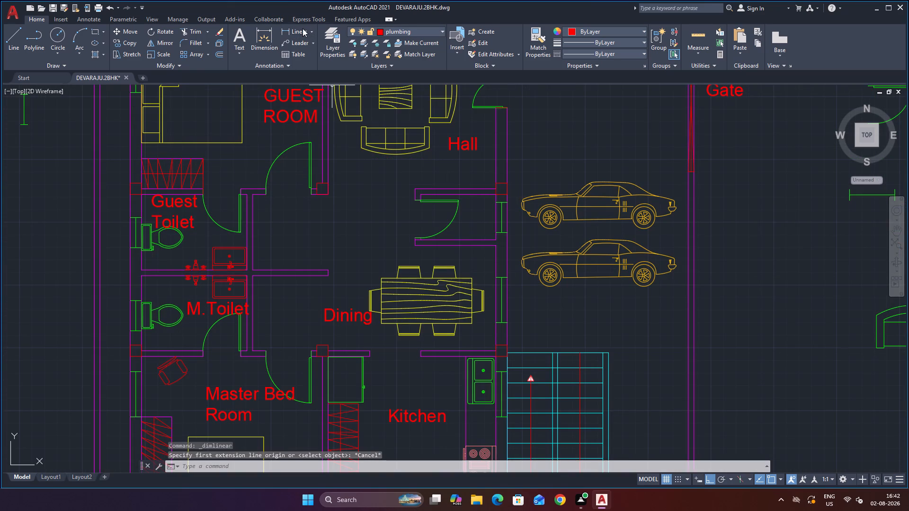
# Add a vertical linear dimension inside the ground floor guest room, from the wall on the Guest Toilet side to the outer wall opposite.
pyautogui.click(303, 29)
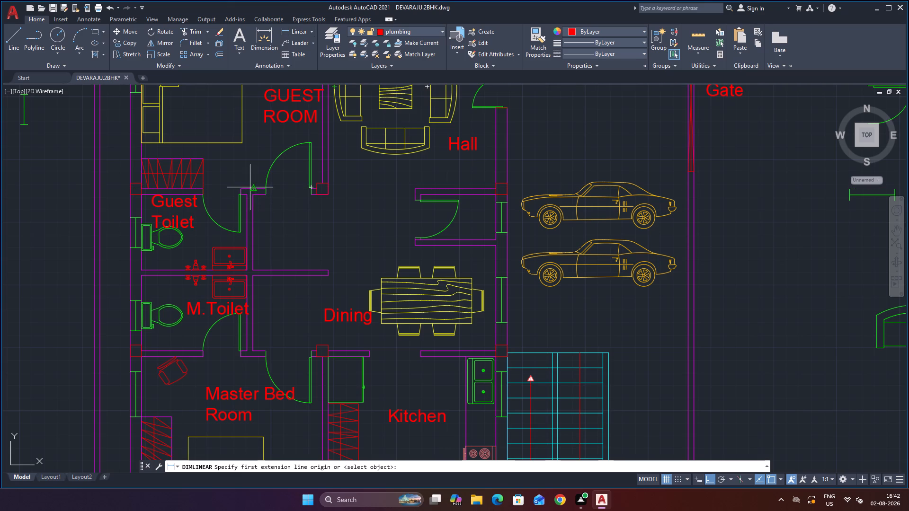
pyautogui.click(254, 190)
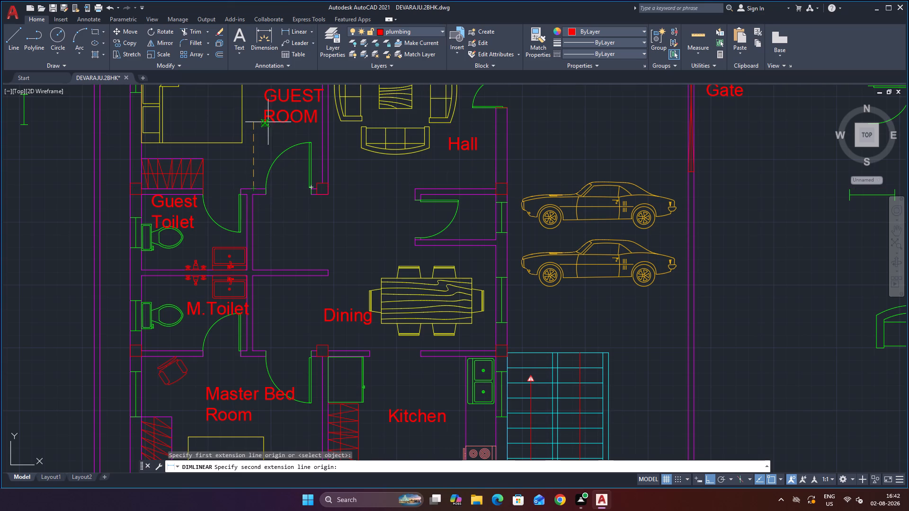
pyautogui.scroll(-6, 259, 94)
pyautogui.scroll(2, 260, 101)
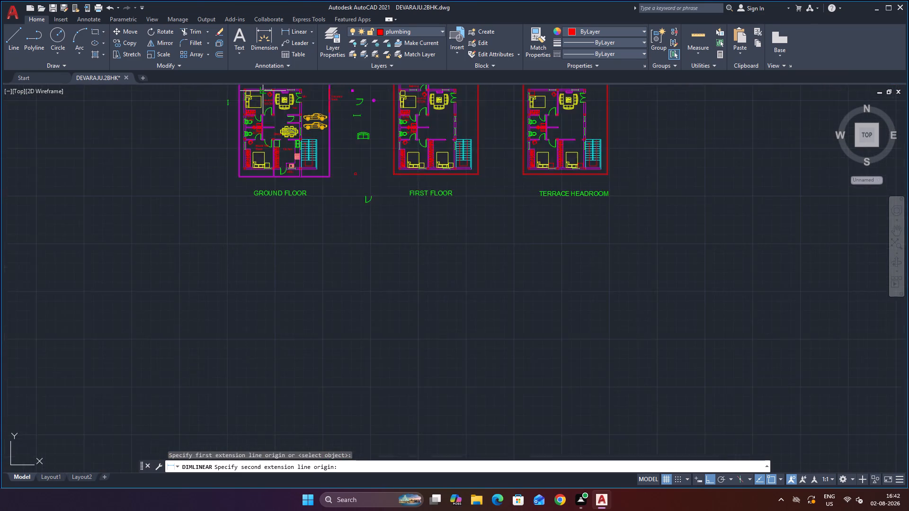
pyautogui.scroll(1, 261, 93)
pyautogui.scroll(-4, 267, 98)
pyautogui.scroll(4, 268, 88)
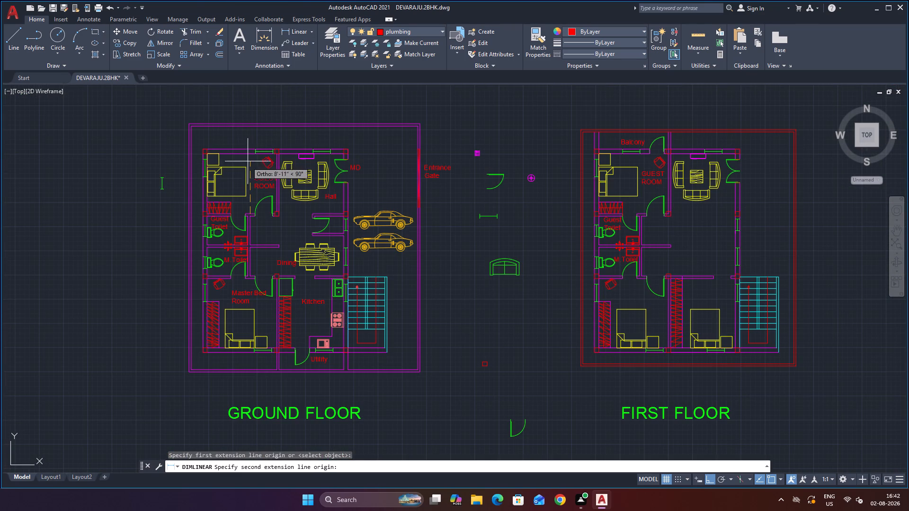
pyautogui.click(251, 156)
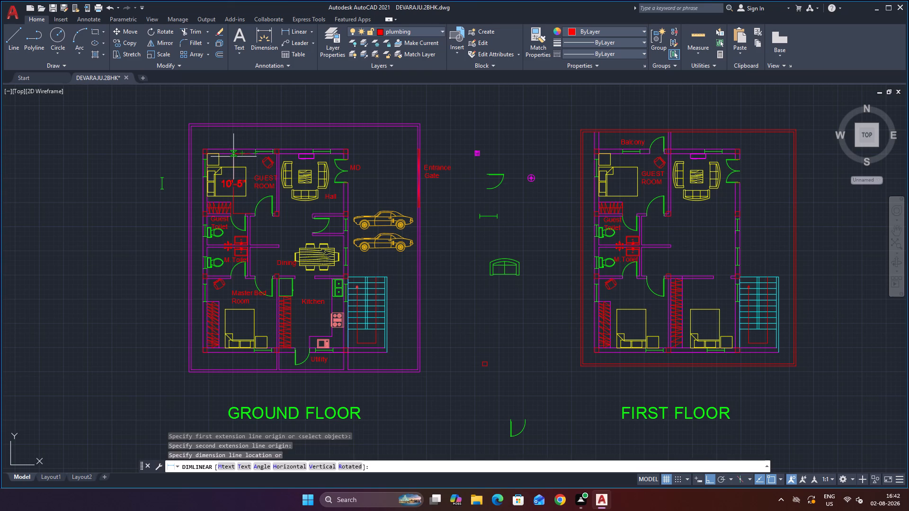
pyautogui.click(233, 157)
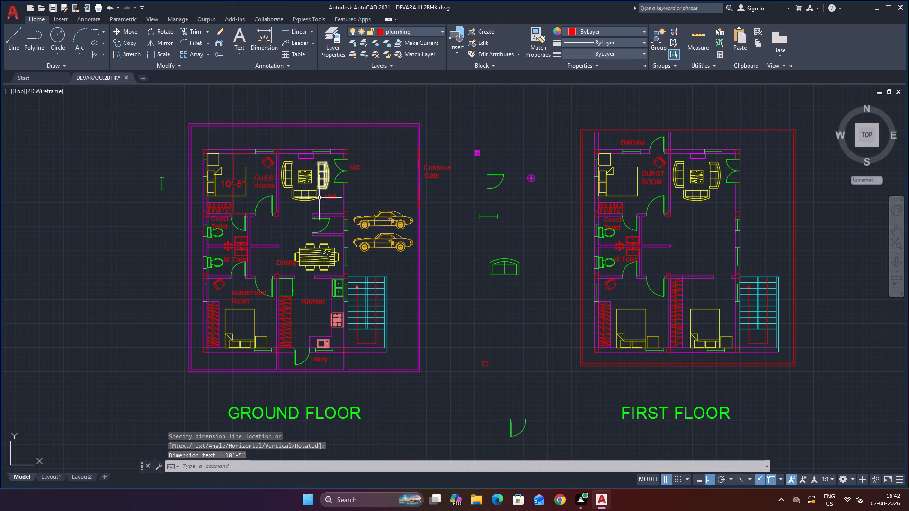
# Move the guest room's vertical dimension to the text layer, keeping that layer's colour white.
pyautogui.click(237, 184)
pyautogui.click(413, 29)
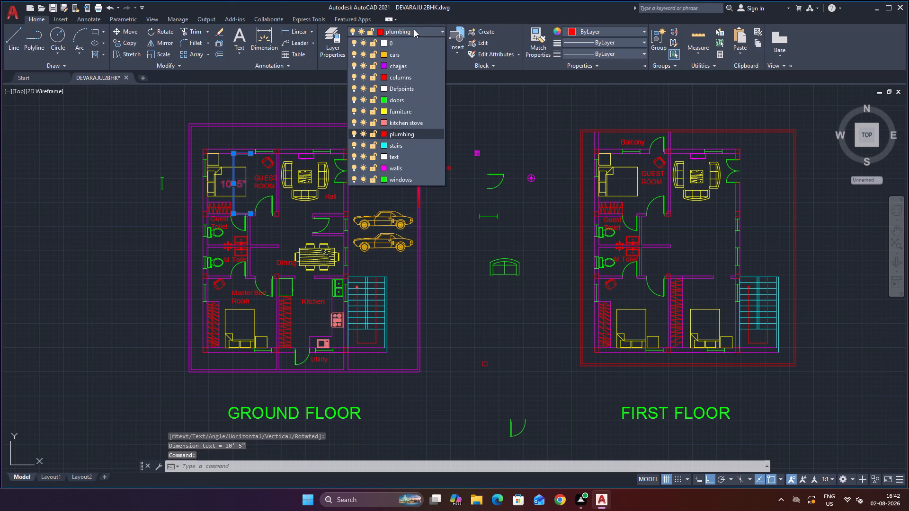
pyautogui.click(387, 156)
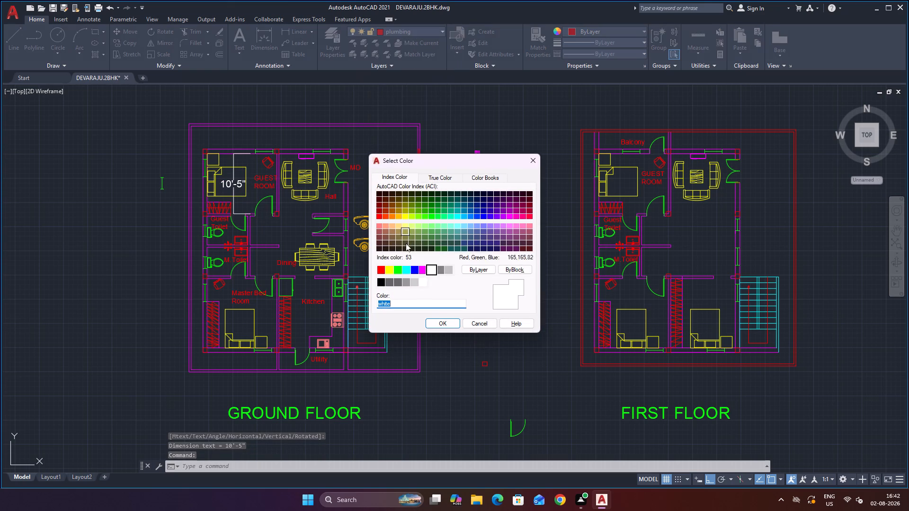
pyautogui.click(447, 325)
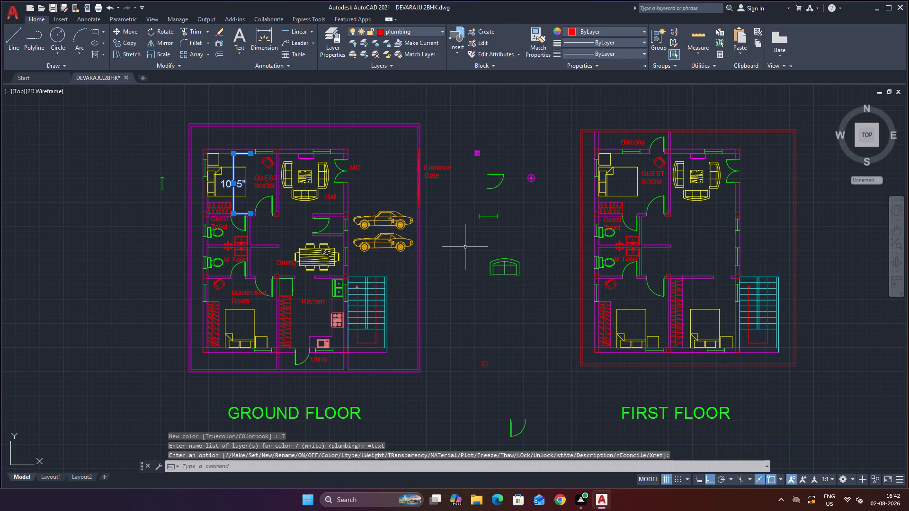
pyautogui.press('Escape')
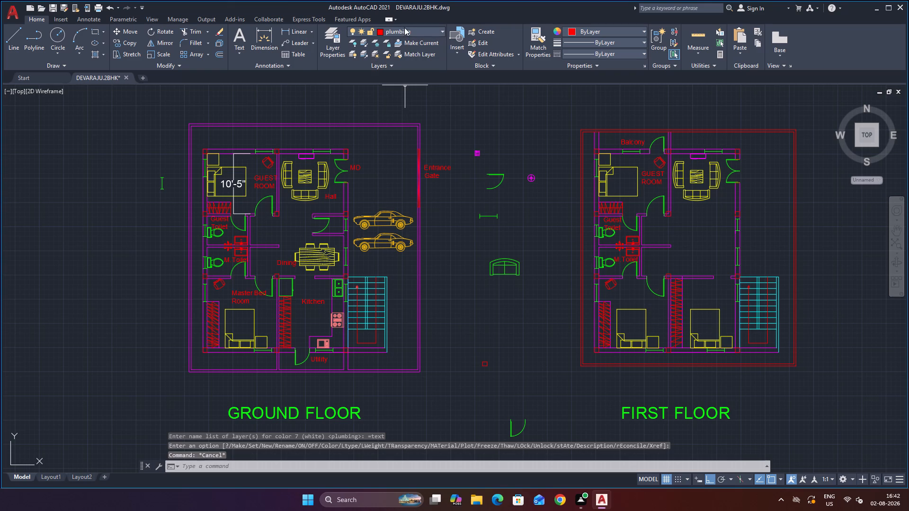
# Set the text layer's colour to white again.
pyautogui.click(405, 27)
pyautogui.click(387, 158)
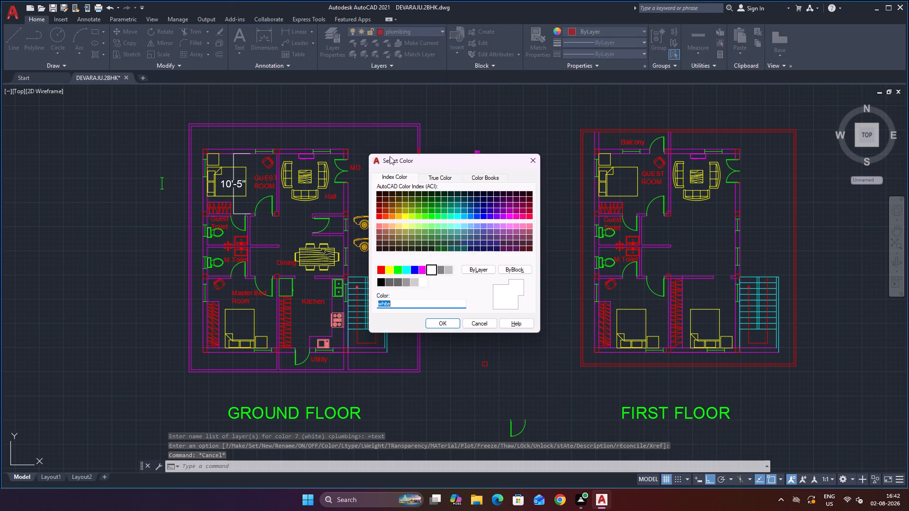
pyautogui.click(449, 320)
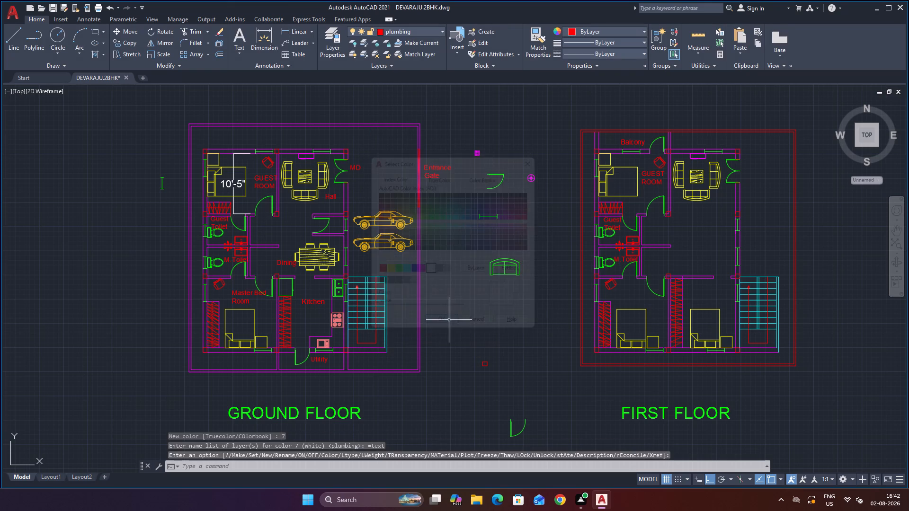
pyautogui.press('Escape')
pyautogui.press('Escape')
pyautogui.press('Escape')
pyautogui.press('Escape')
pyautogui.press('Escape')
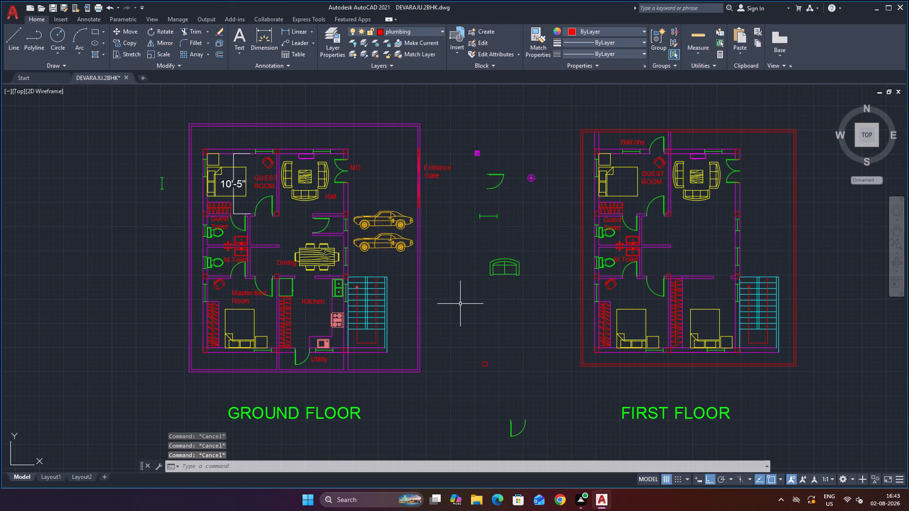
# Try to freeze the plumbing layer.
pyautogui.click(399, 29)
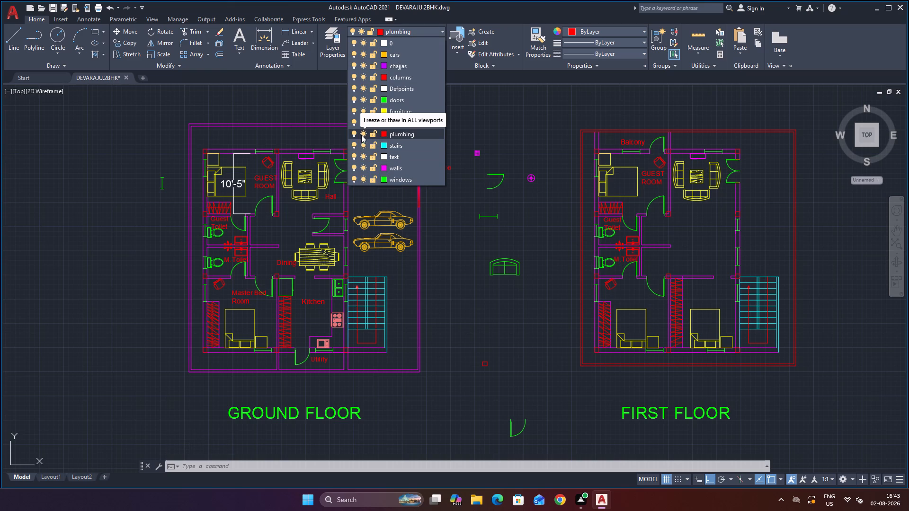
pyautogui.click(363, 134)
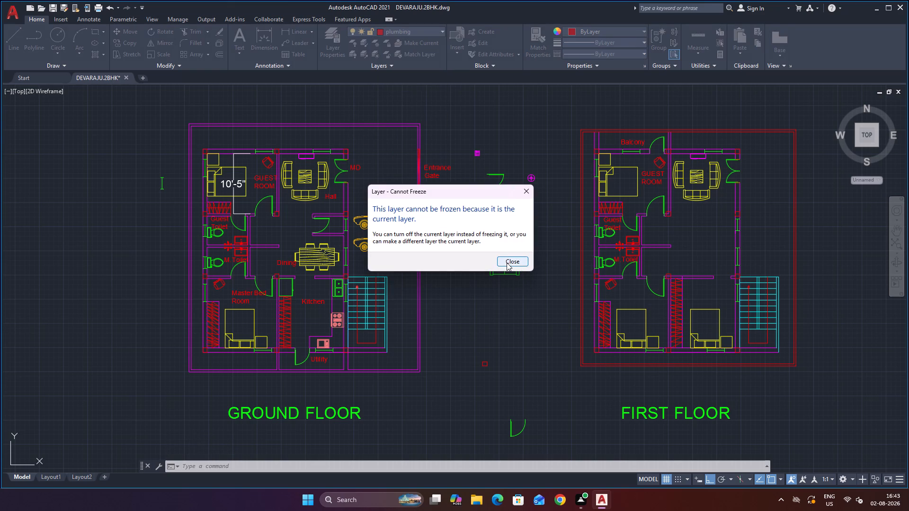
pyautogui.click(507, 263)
# Turn off the plumbing layer, although it is the current layer.
pyautogui.click(401, 31)
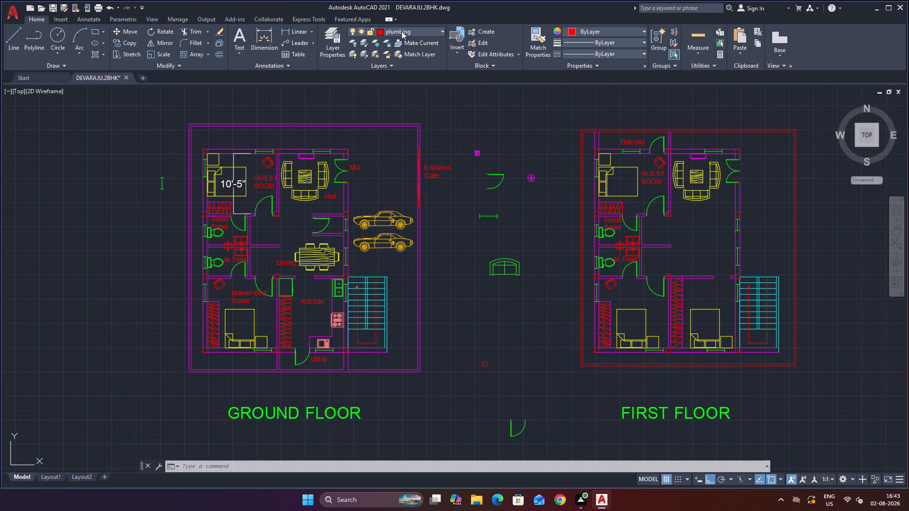
pyautogui.click(355, 134)
pyautogui.click(458, 223)
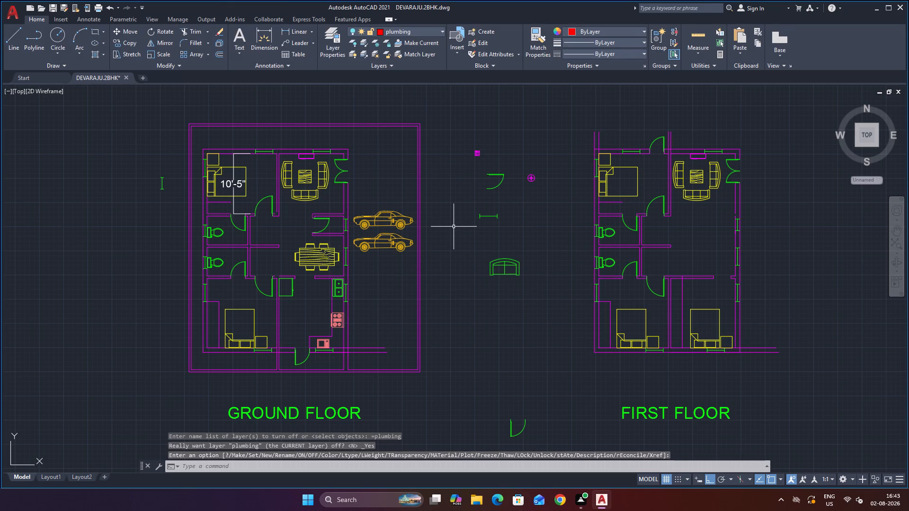
# Turn the plumbing layer back on.
pyautogui.click(399, 33)
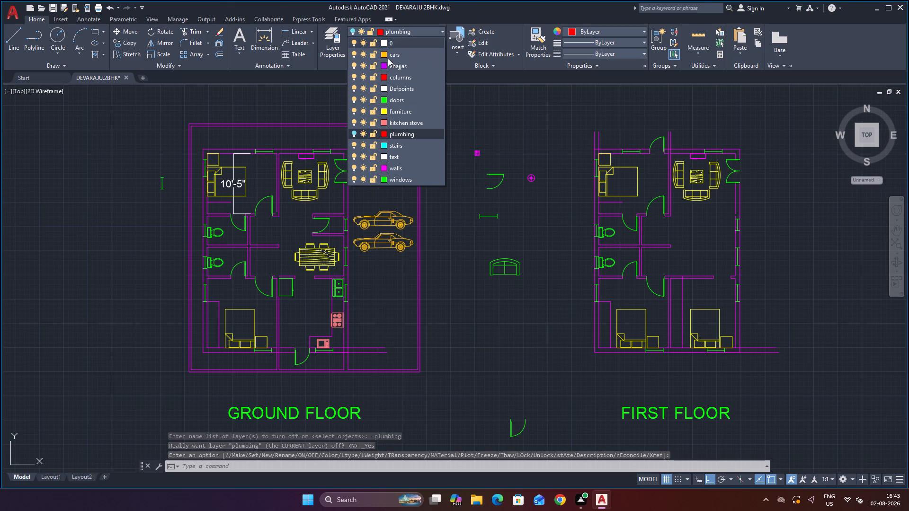
pyautogui.click(353, 132)
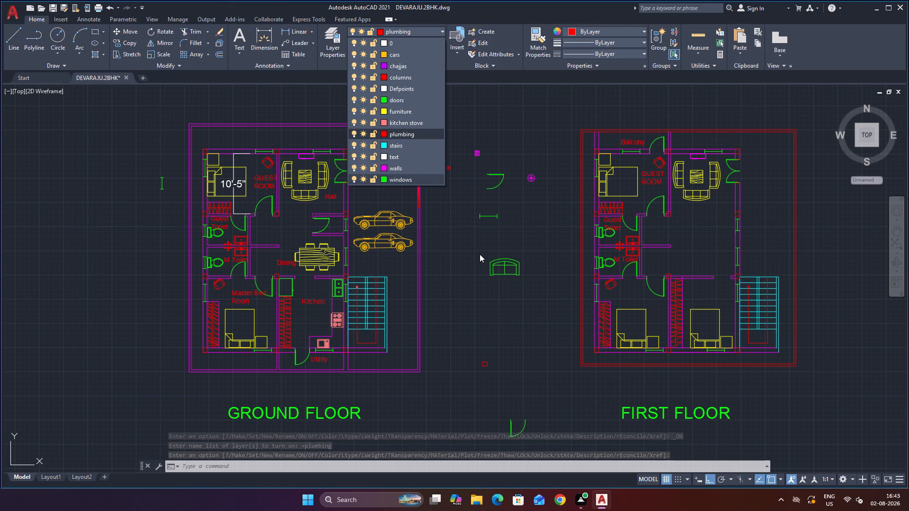
pyautogui.press('Escape')
pyautogui.press('Escape')
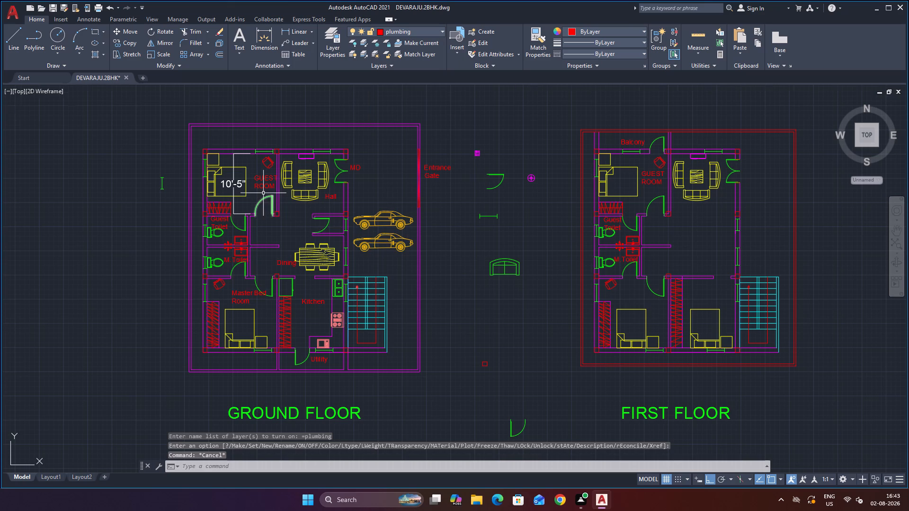
# Add a horizontal linear dimension across the ground floor guest room's inner width, just below its upper wall.
pyautogui.scroll(2, 263, 193)
pyautogui.scroll(2, 183, 271)
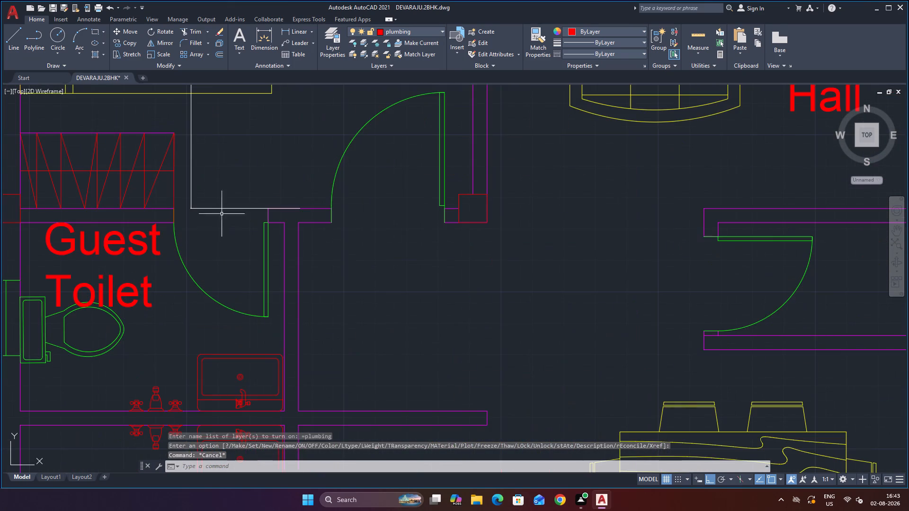
pyautogui.scroll(-2, 240, 176)
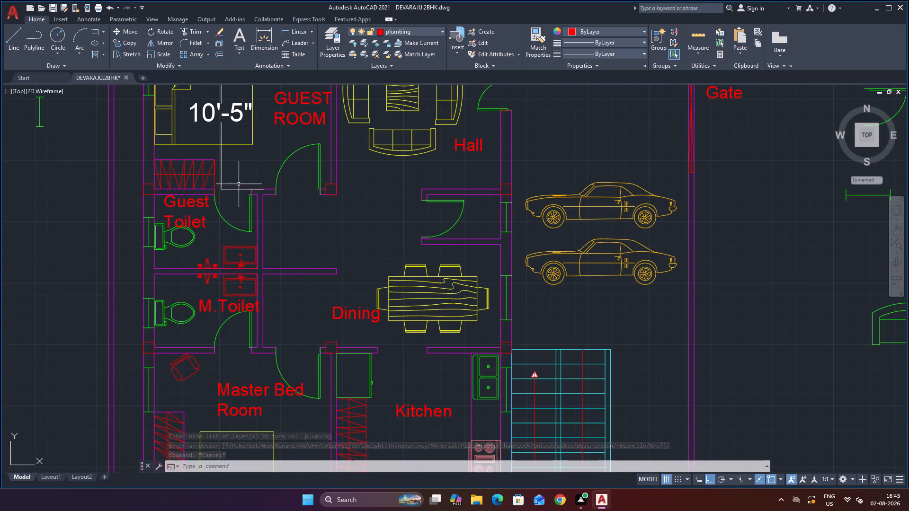
pyautogui.scroll(-1, 239, 184)
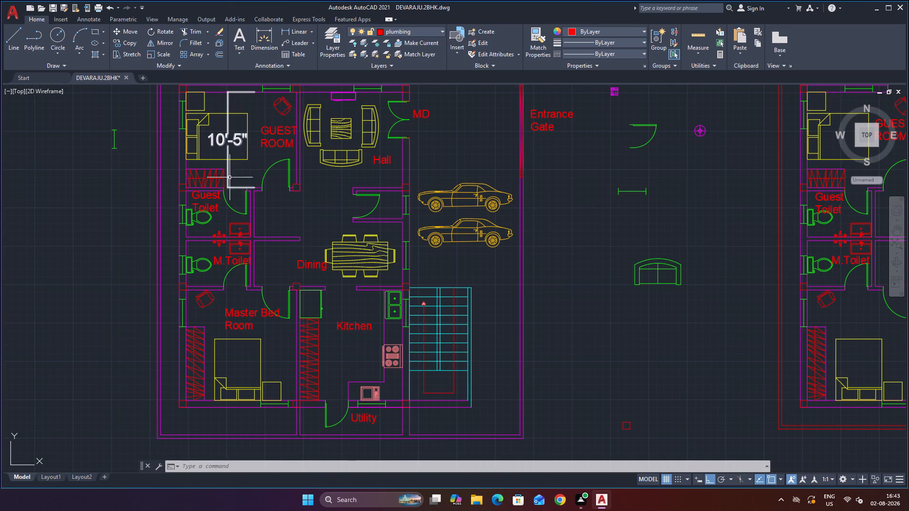
pyautogui.scroll(-1, 243, 177)
pyautogui.scroll(1, 248, 111)
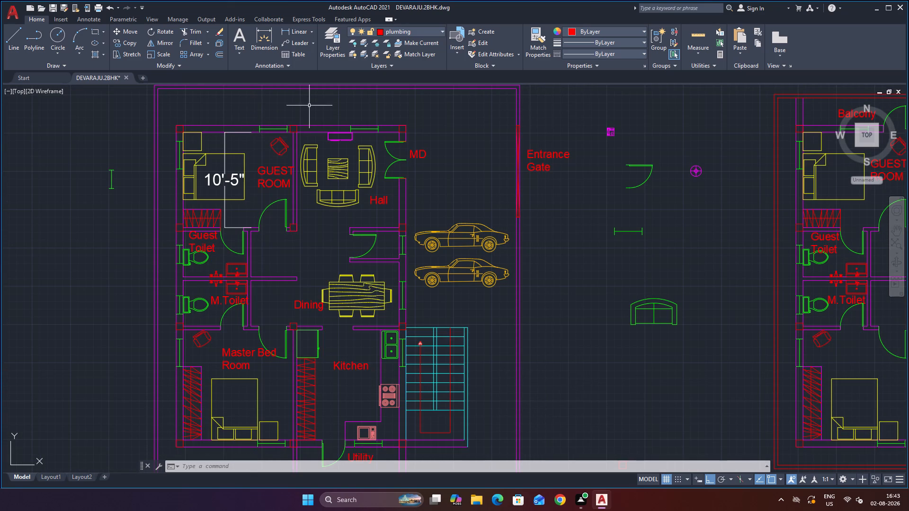
pyautogui.click(295, 30)
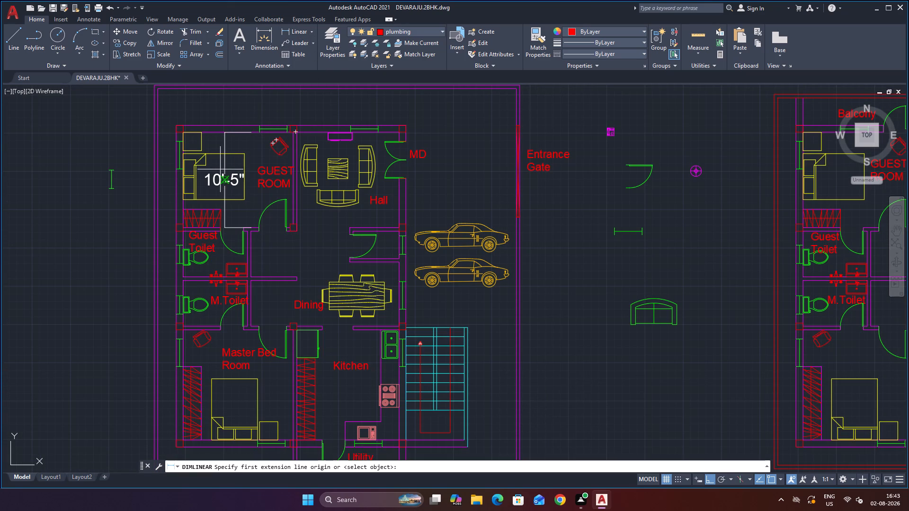
pyautogui.click(181, 142)
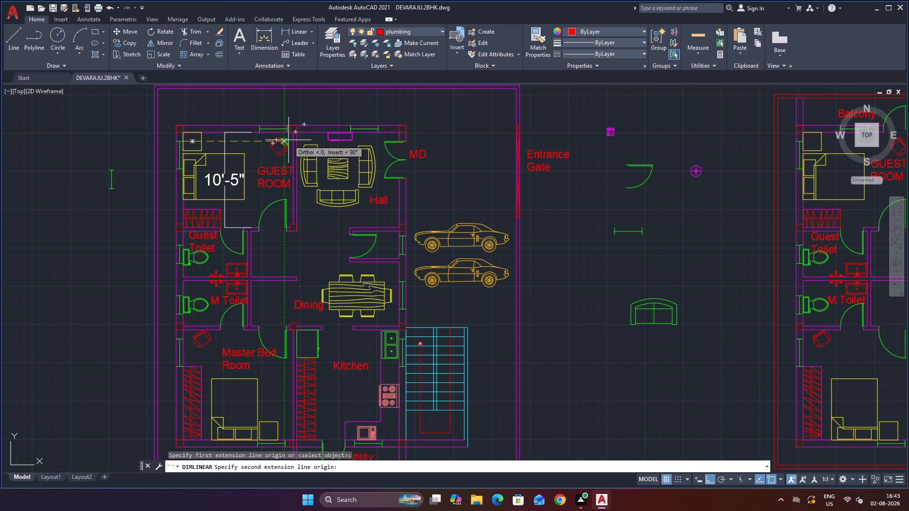
pyautogui.scroll(2, 294, 142)
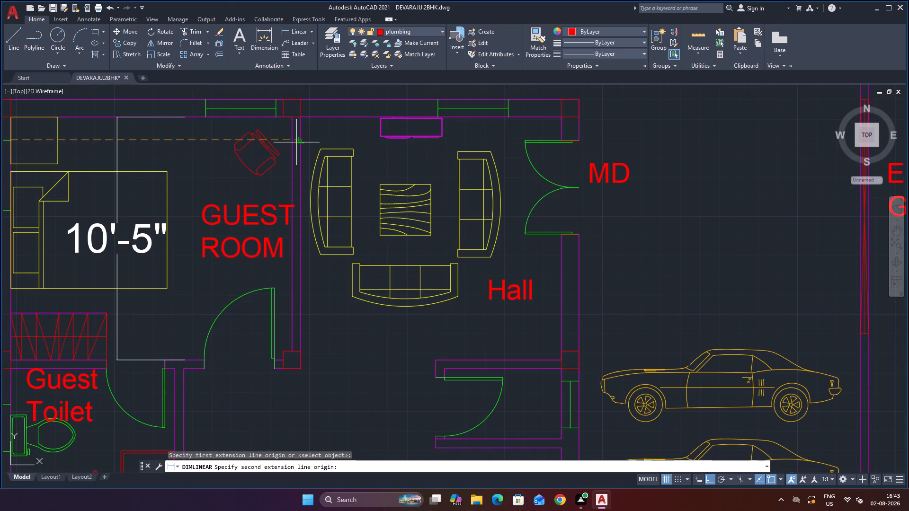
pyautogui.click(291, 143)
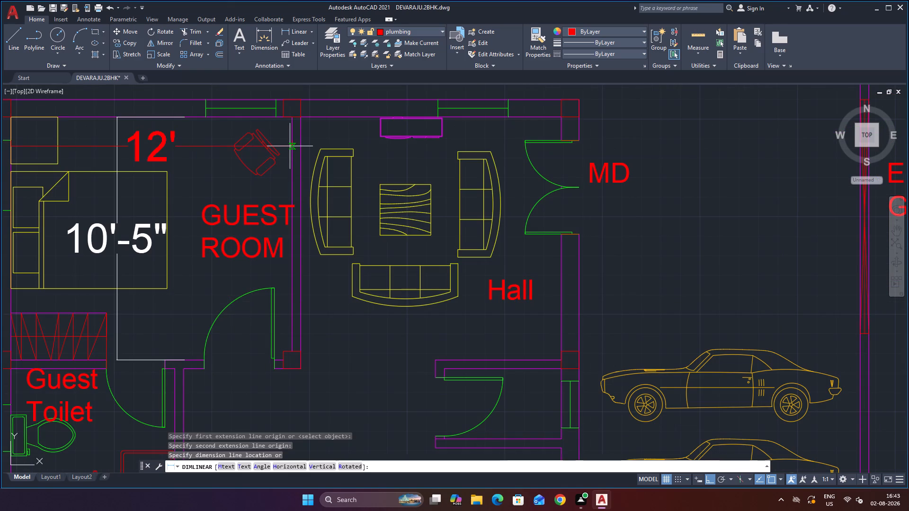
pyautogui.click(290, 146)
# Move the guest room's new horizontal dimension to the text layer, keeping that layer's colour white.
pyautogui.scroll(-2, 290, 148)
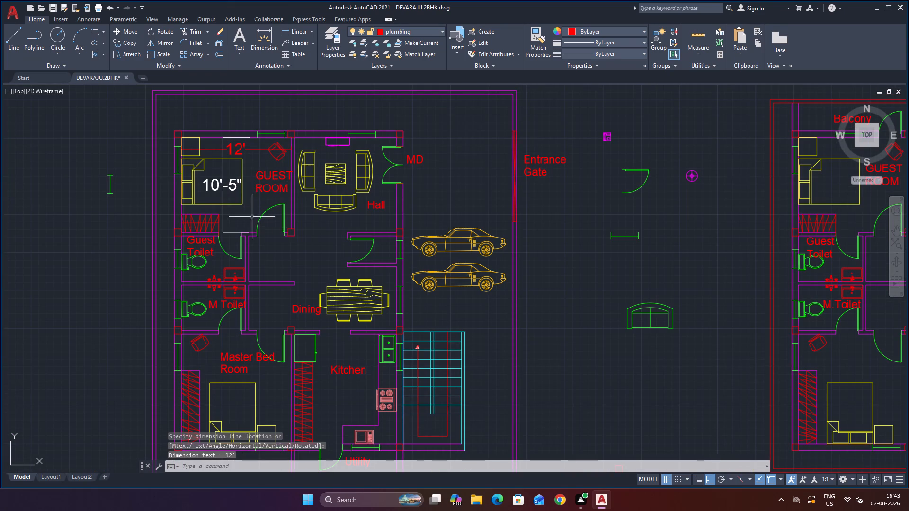
pyautogui.click(250, 149)
pyautogui.click(403, 28)
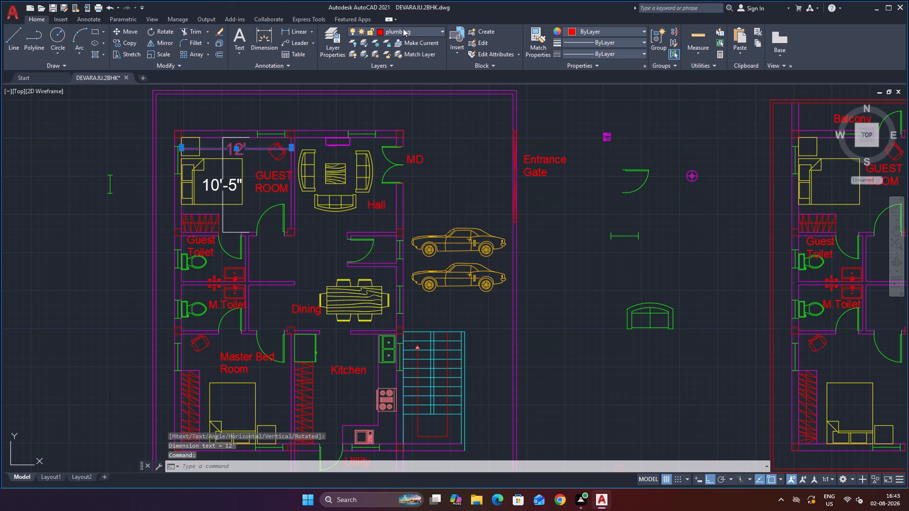
pyautogui.click(384, 158)
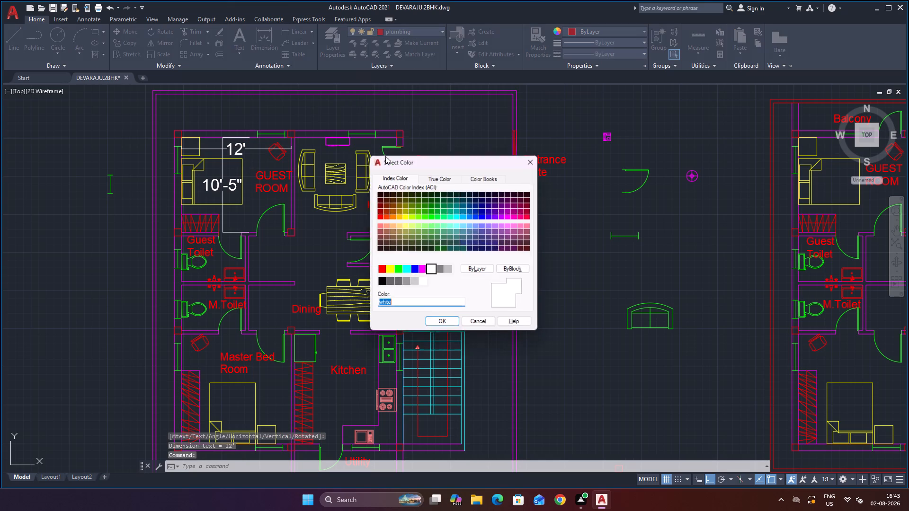
pyautogui.click(432, 324)
pyautogui.scroll(-2, 481, 241)
pyautogui.press('Escape')
# Delete the vertical dimension in the ground floor guest room.
pyautogui.scroll(1, 480, 240)
pyautogui.scroll(1, 392, 202)
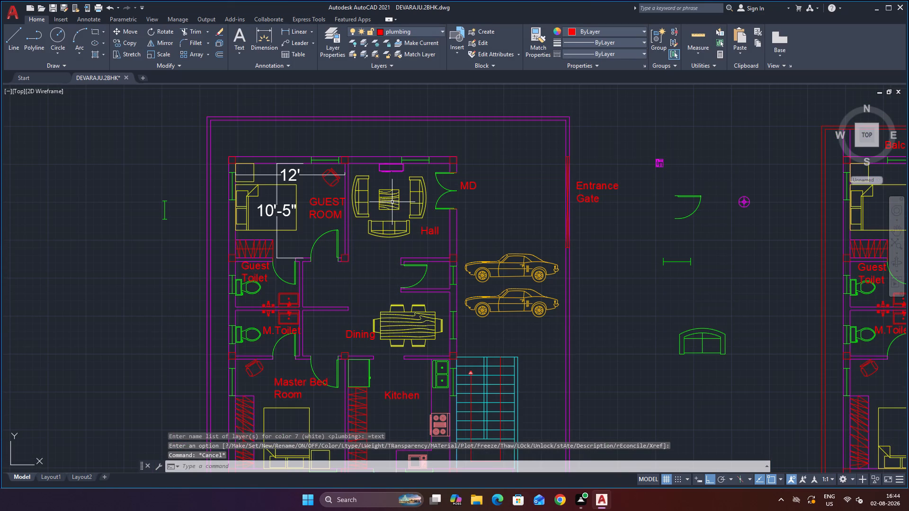
pyautogui.scroll(1, 322, 262)
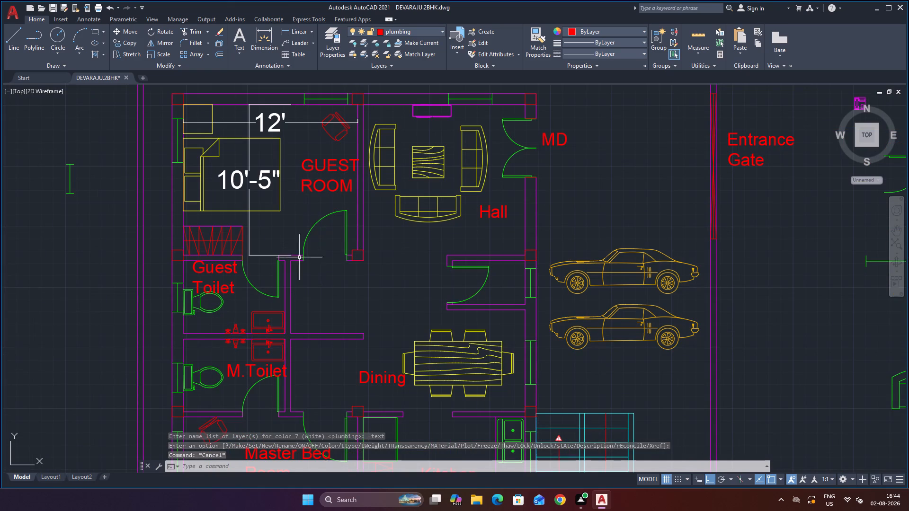
pyautogui.click(267, 257)
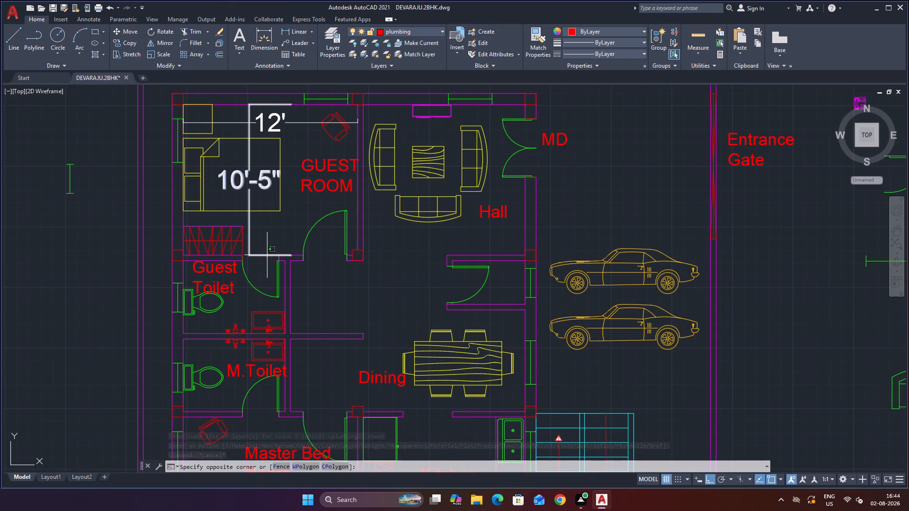
pyautogui.click(267, 255)
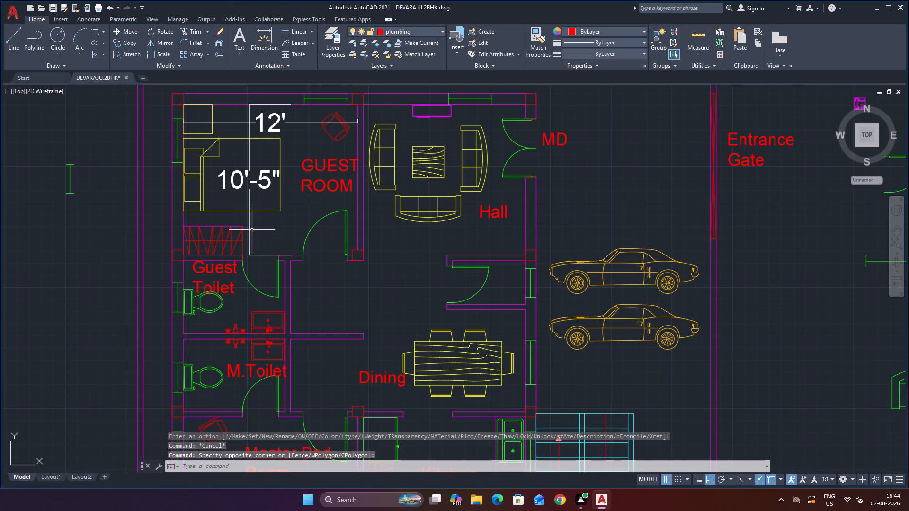
pyautogui.click(250, 233)
pyautogui.press('Delete')
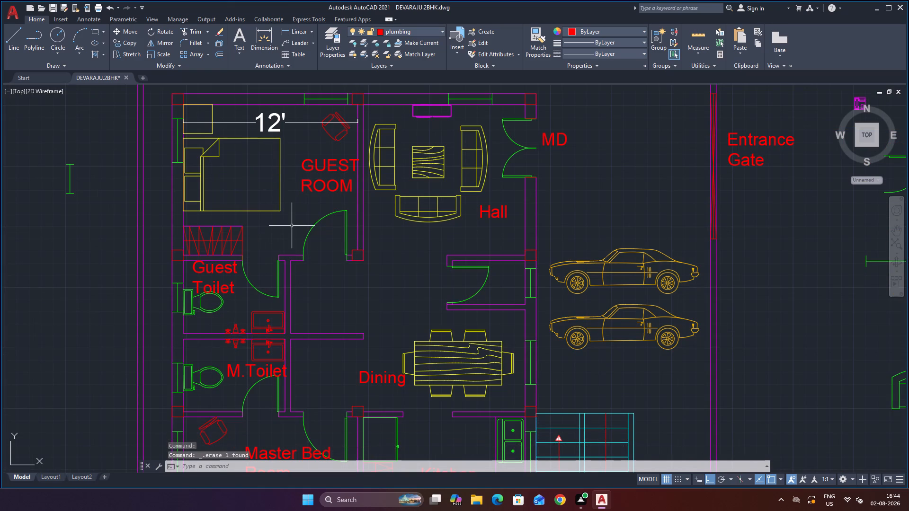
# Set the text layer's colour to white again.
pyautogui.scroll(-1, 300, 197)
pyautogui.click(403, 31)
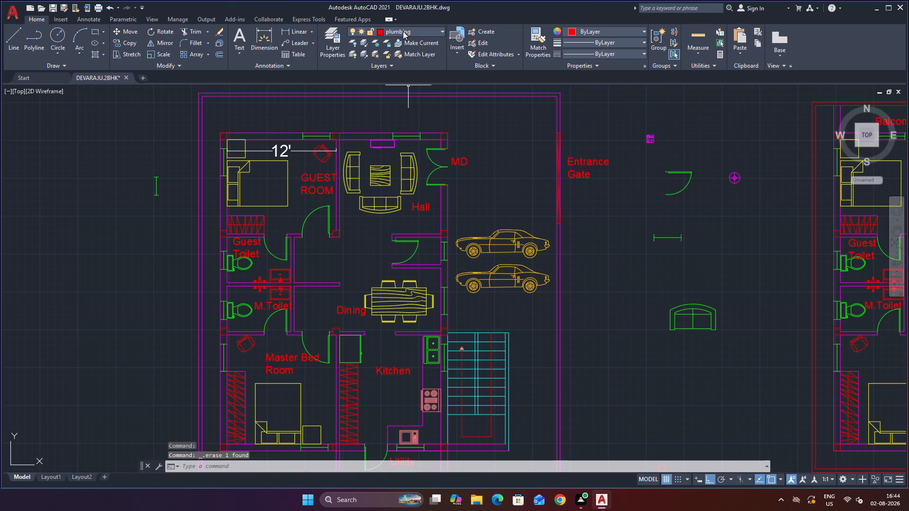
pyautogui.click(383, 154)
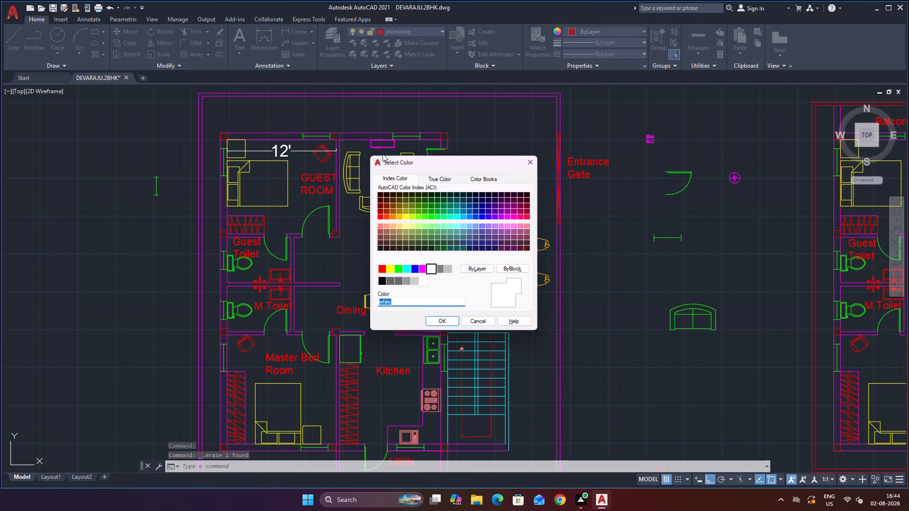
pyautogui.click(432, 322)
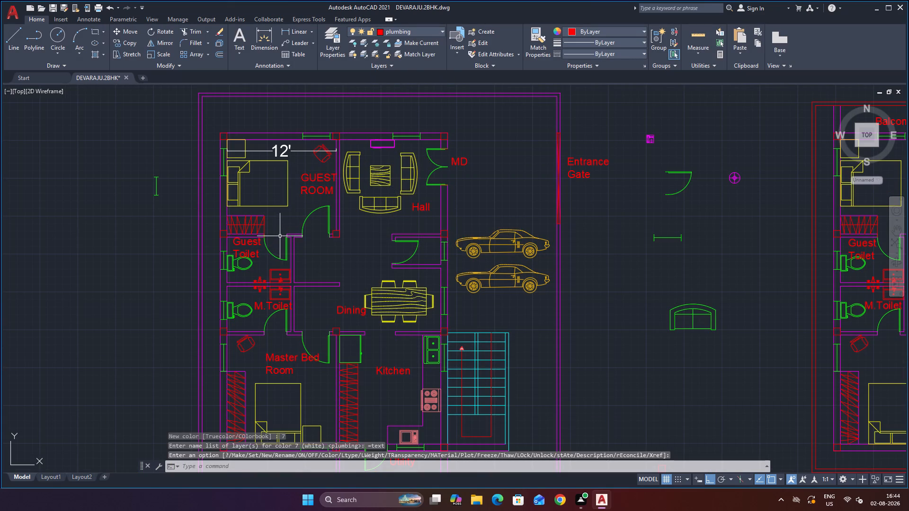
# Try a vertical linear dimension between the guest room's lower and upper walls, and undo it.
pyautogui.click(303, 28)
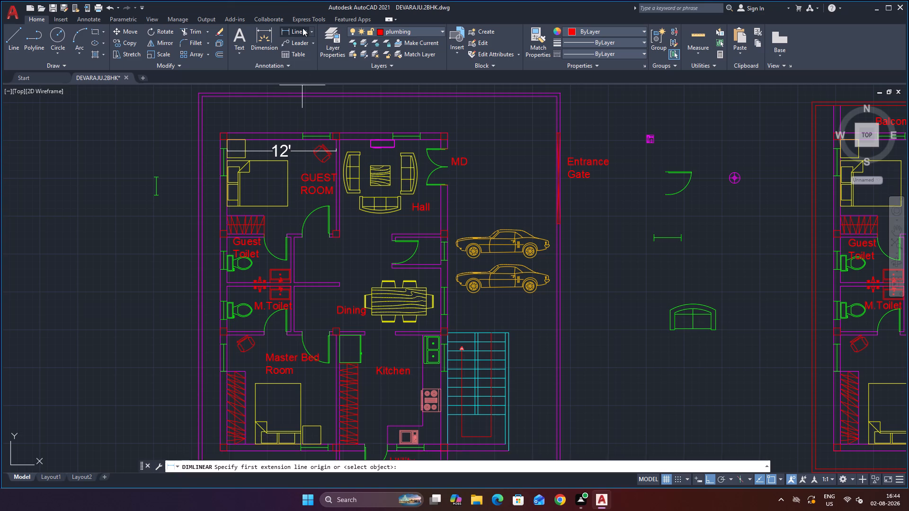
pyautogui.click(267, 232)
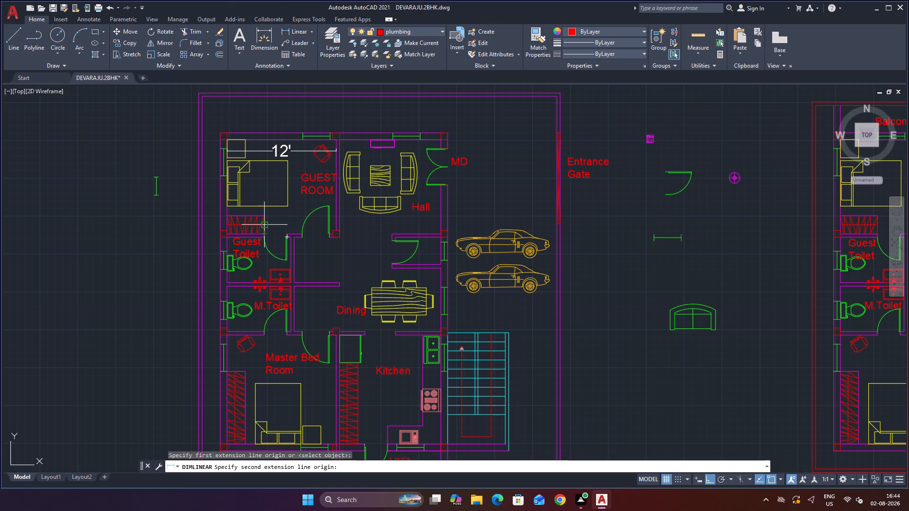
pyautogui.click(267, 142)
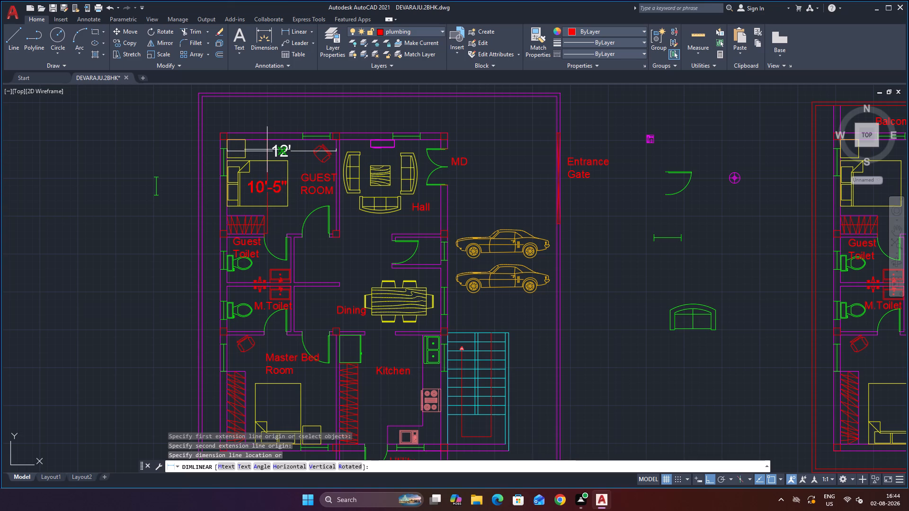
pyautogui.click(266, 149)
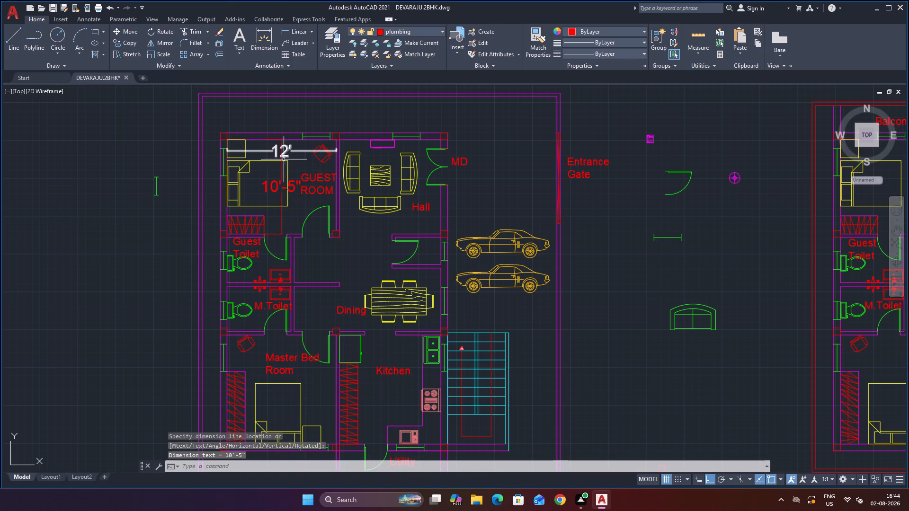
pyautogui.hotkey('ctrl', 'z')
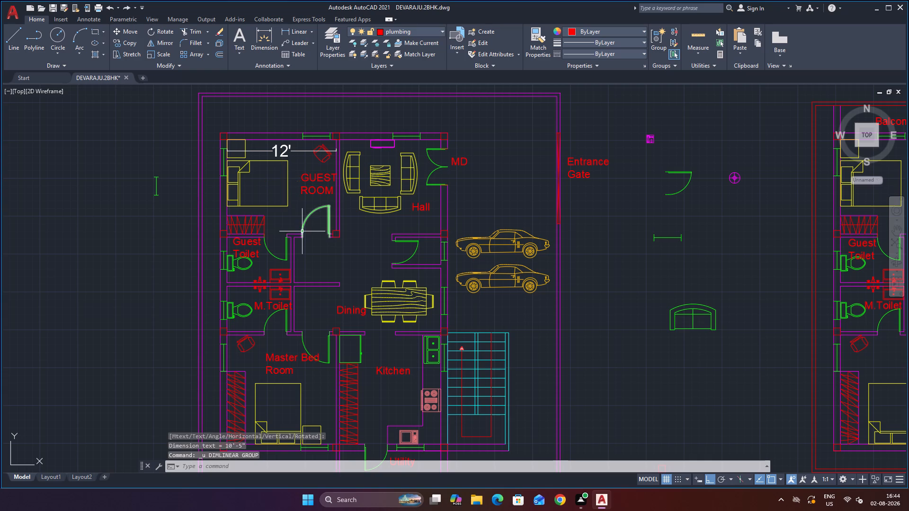
# Add a vertical linear dimension in the ground floor guest room, from the wall corner beside the wardrobe to the upper wall.
pyautogui.click(383, 31)
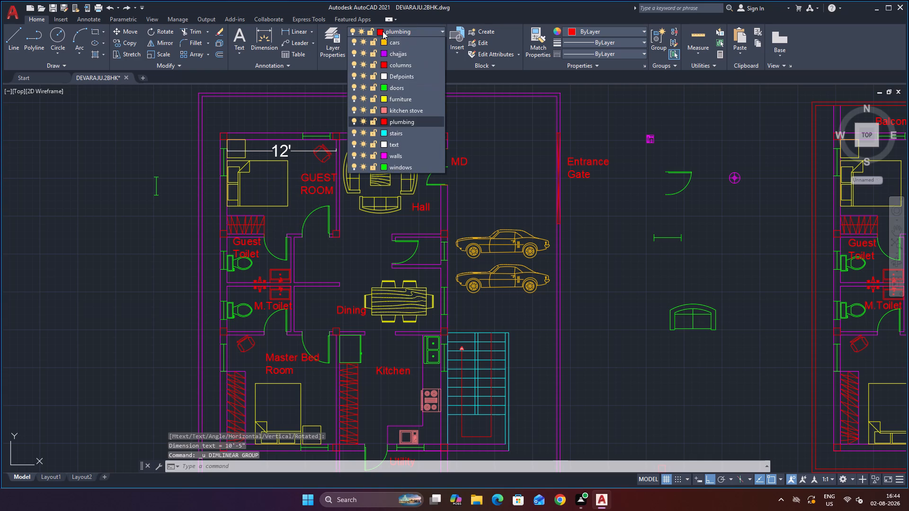
pyautogui.click(383, 31)
pyautogui.click(301, 31)
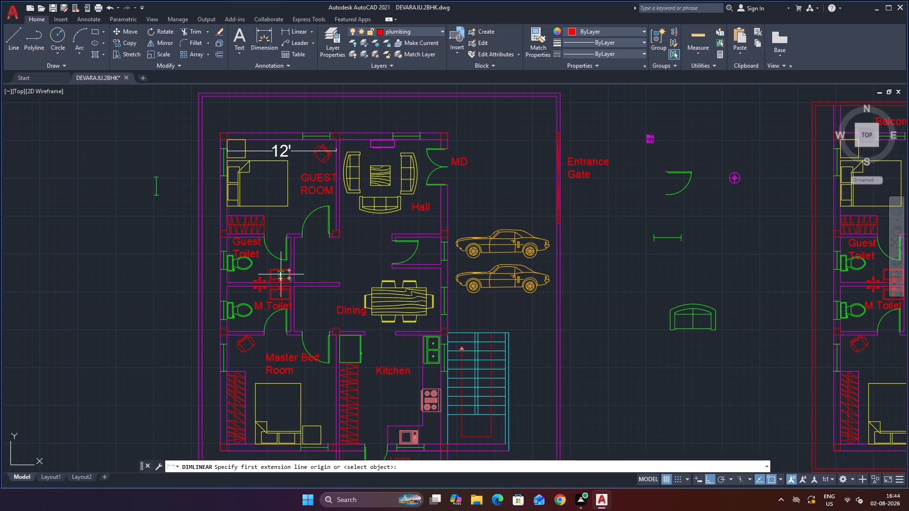
pyautogui.click(266, 235)
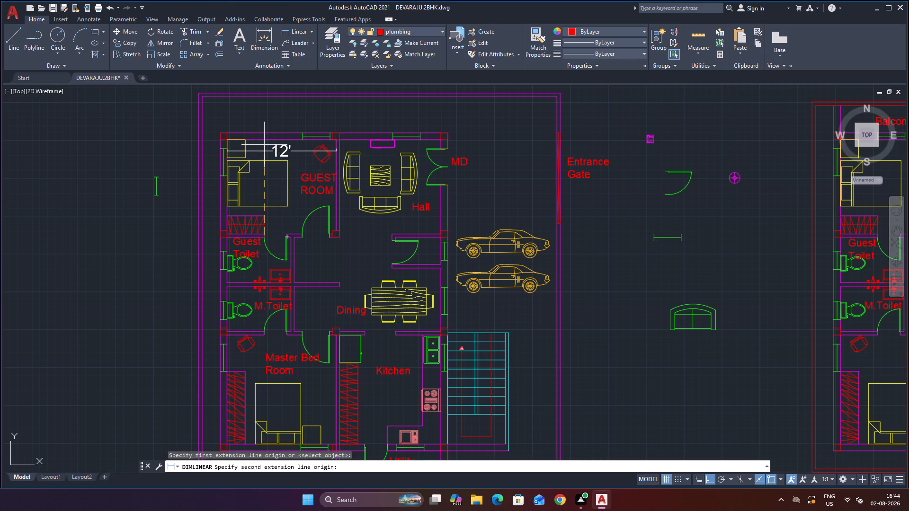
pyautogui.click(264, 144)
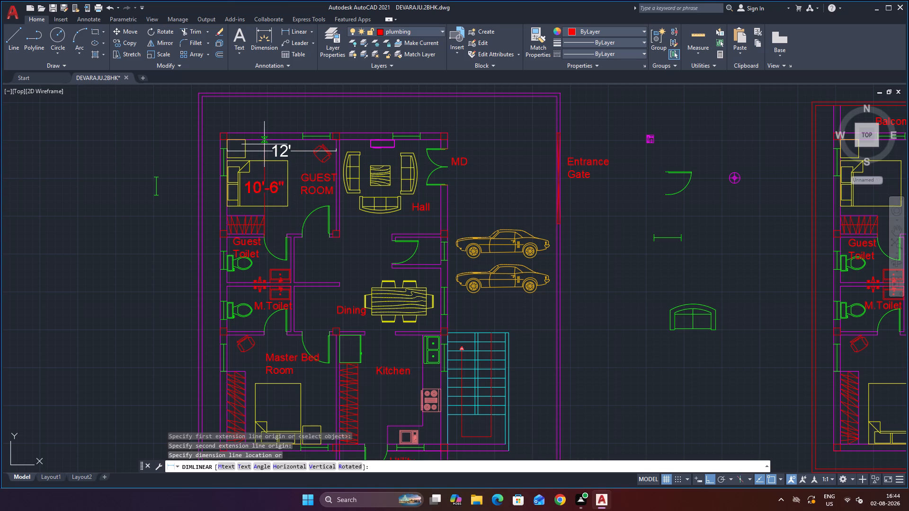
pyautogui.click(264, 144)
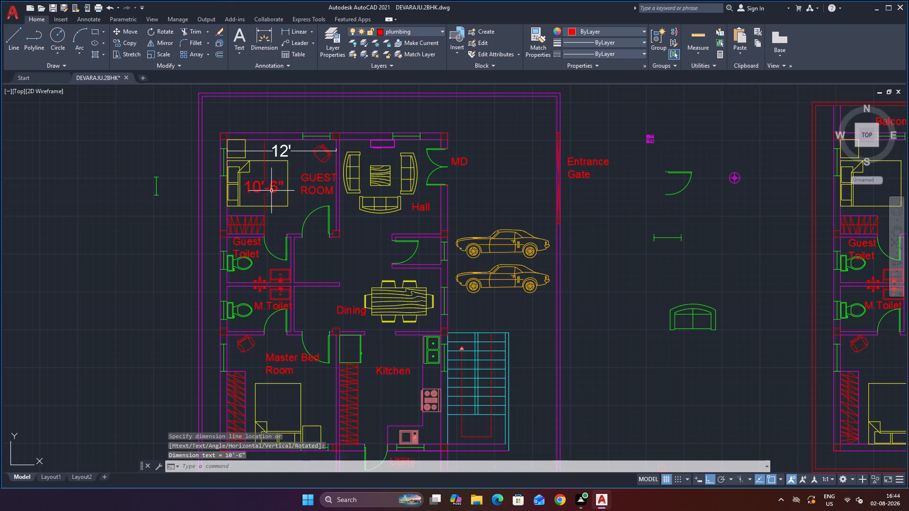
# Move the guest room's new vertical dimension to the text layer, keeping that layer's colour white.
pyautogui.click(271, 188)
pyautogui.click(401, 33)
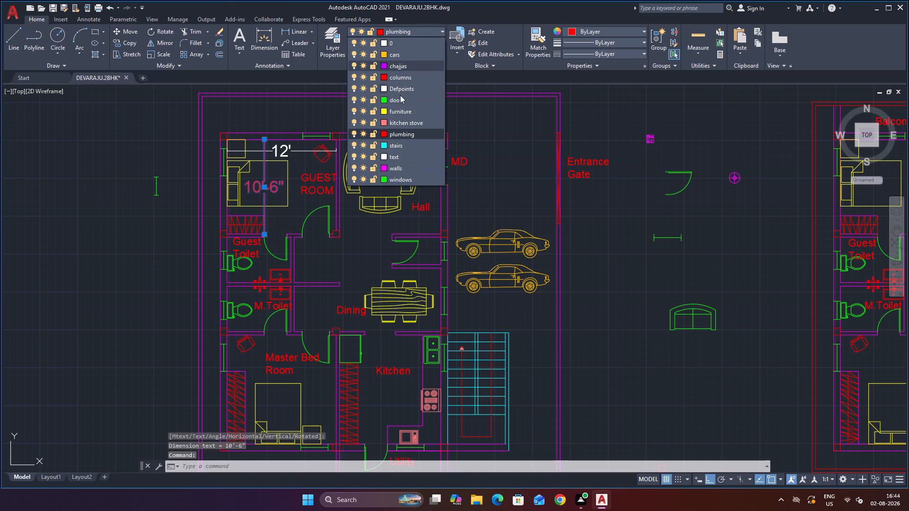
pyautogui.click(384, 154)
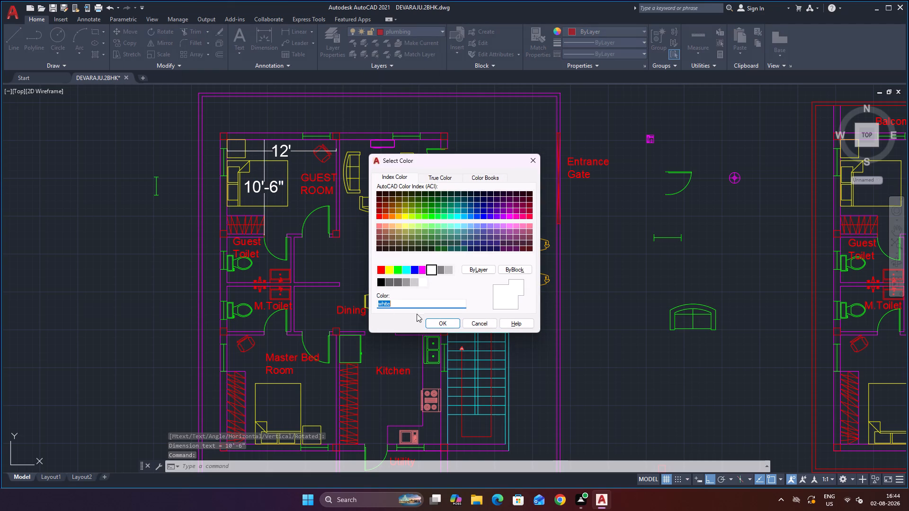
pyautogui.click(448, 323)
pyautogui.scroll(-3, 466, 299)
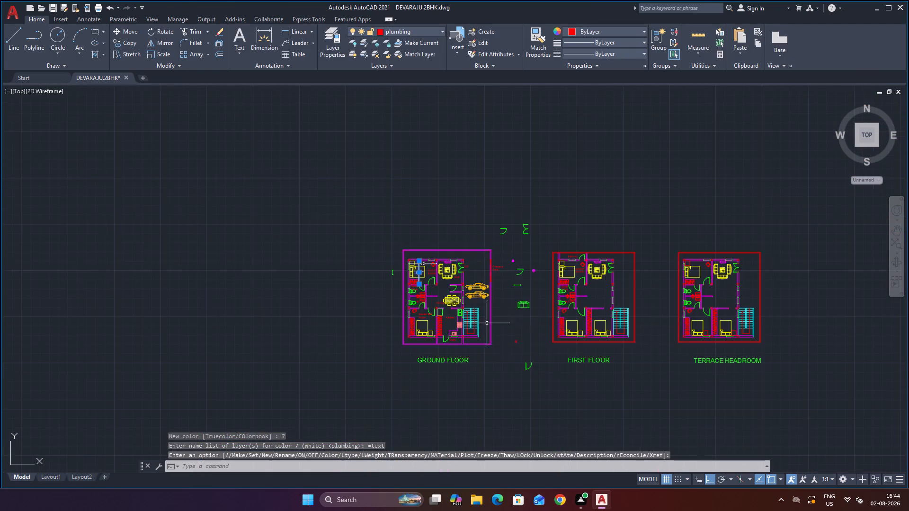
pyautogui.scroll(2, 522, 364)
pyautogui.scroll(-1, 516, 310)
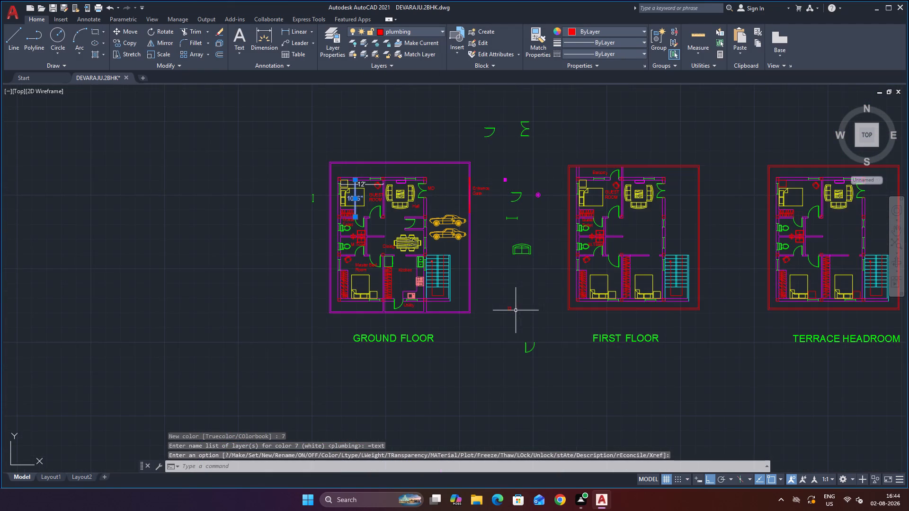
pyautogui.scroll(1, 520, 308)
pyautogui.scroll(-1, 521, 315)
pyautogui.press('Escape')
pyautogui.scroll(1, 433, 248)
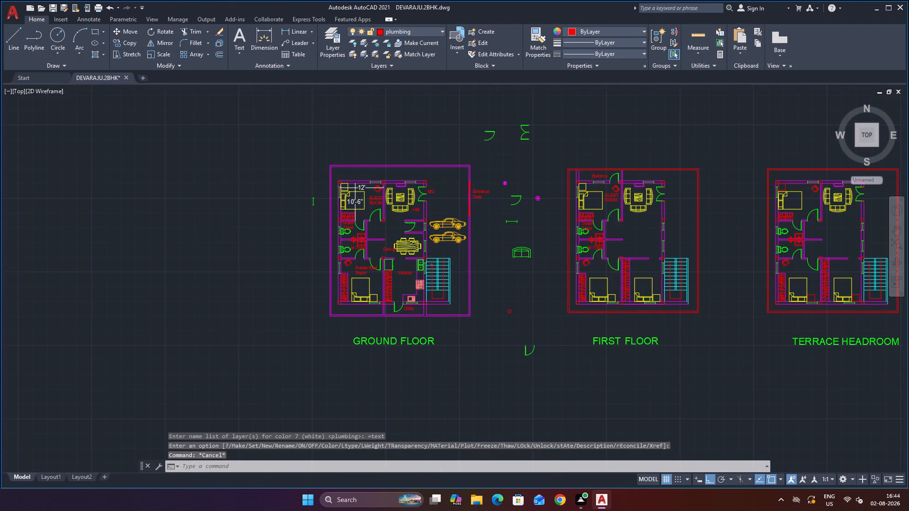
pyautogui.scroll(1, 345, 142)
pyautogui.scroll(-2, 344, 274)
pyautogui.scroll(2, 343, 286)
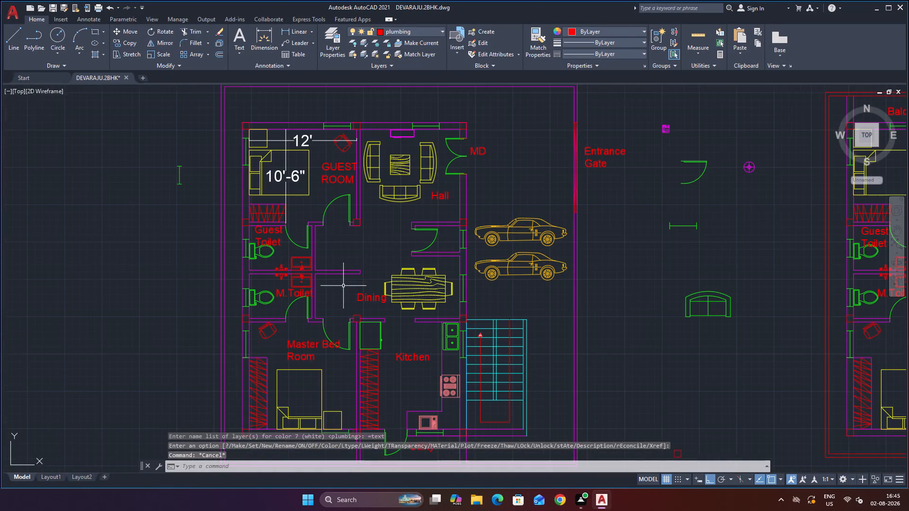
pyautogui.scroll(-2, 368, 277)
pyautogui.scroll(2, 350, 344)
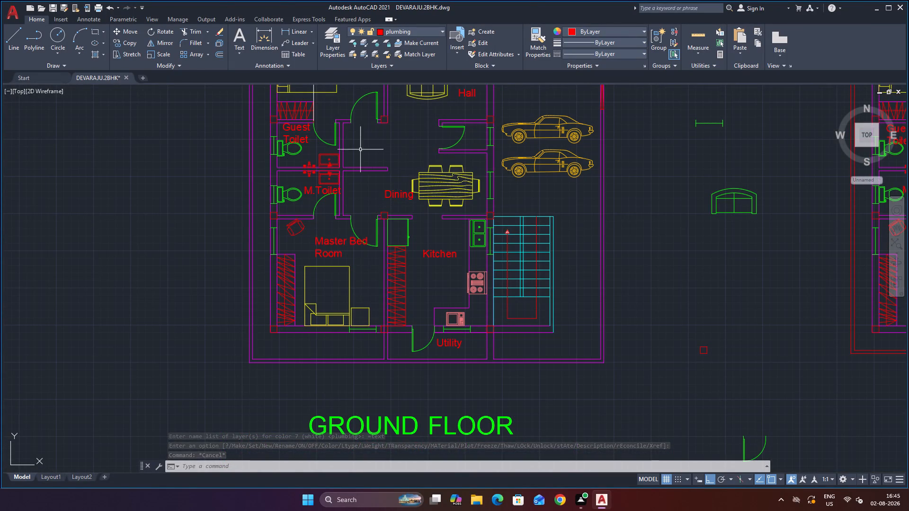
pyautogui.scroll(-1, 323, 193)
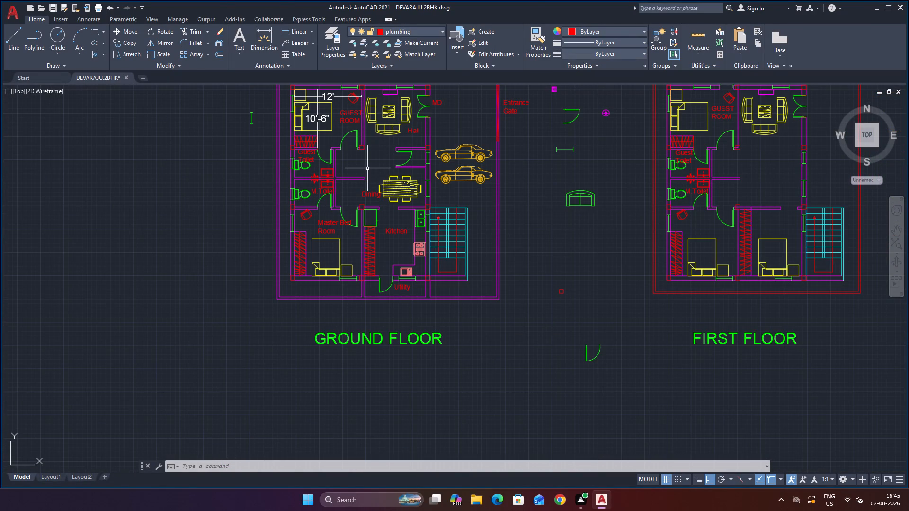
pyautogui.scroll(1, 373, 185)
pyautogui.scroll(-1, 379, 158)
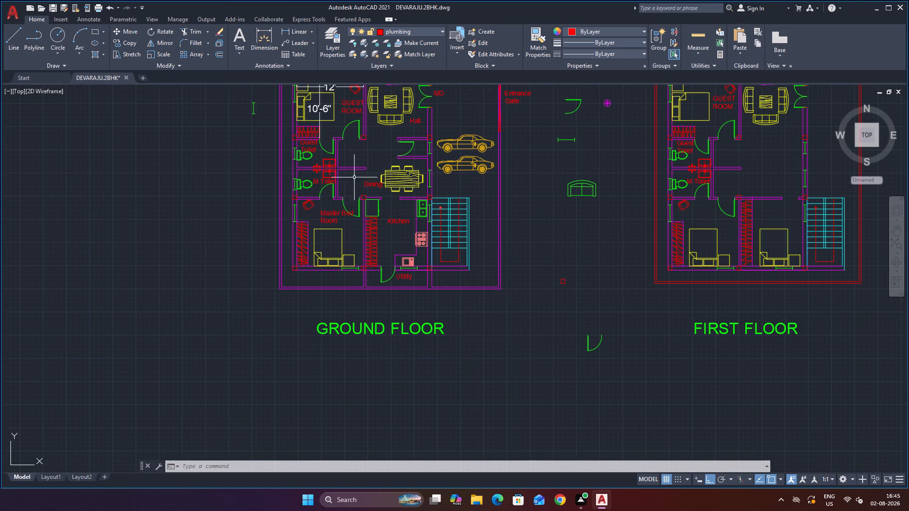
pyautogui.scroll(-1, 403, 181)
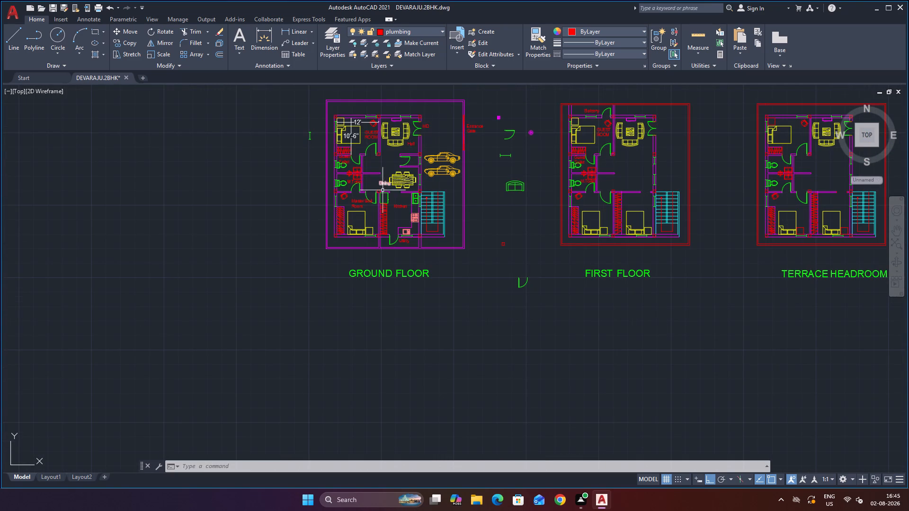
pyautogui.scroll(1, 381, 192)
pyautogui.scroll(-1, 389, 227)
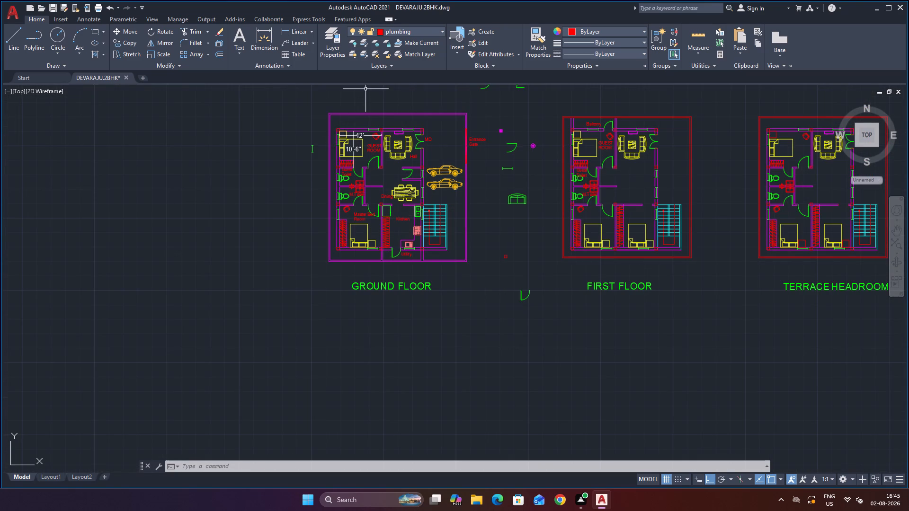
# Add a horizontal linear dimension across the ground floor's full upper outer wall, corner to corner, placed just outside above the wall.
pyautogui.scroll(1, 365, 89)
pyautogui.click(297, 32)
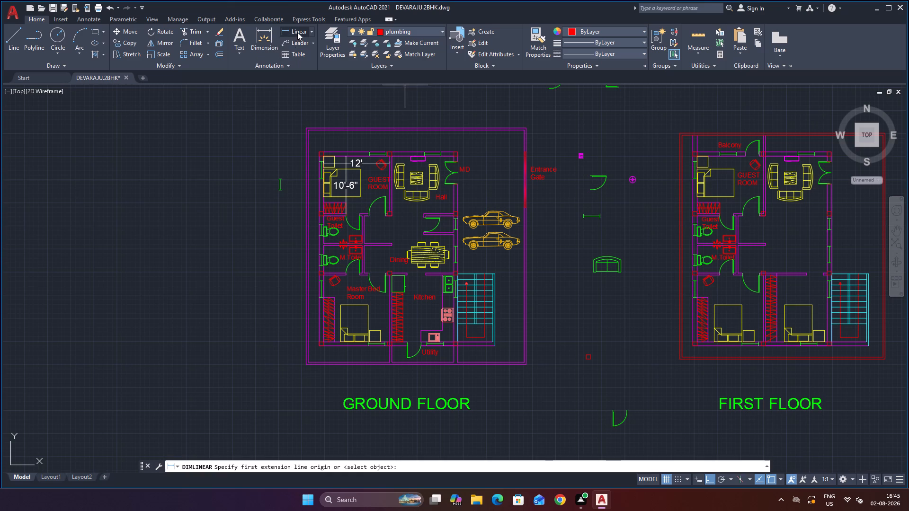
pyautogui.scroll(1, 321, 158)
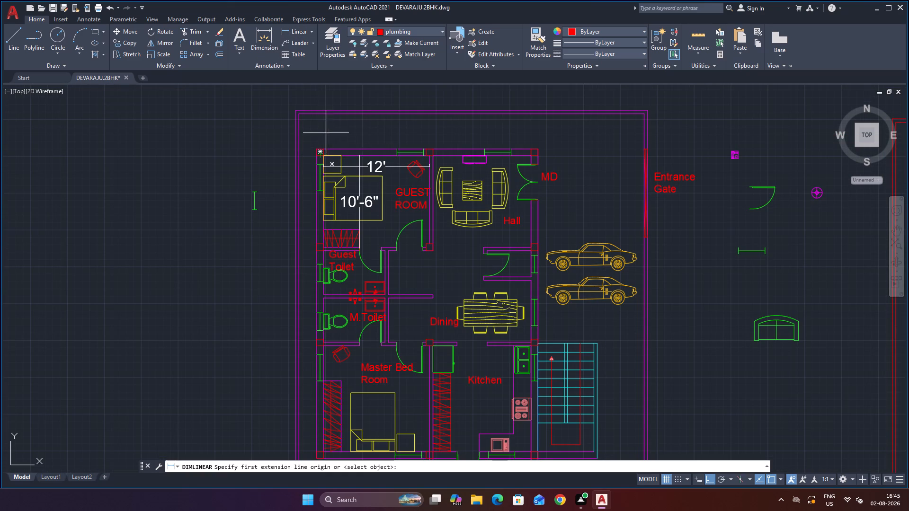
pyautogui.click(315, 149)
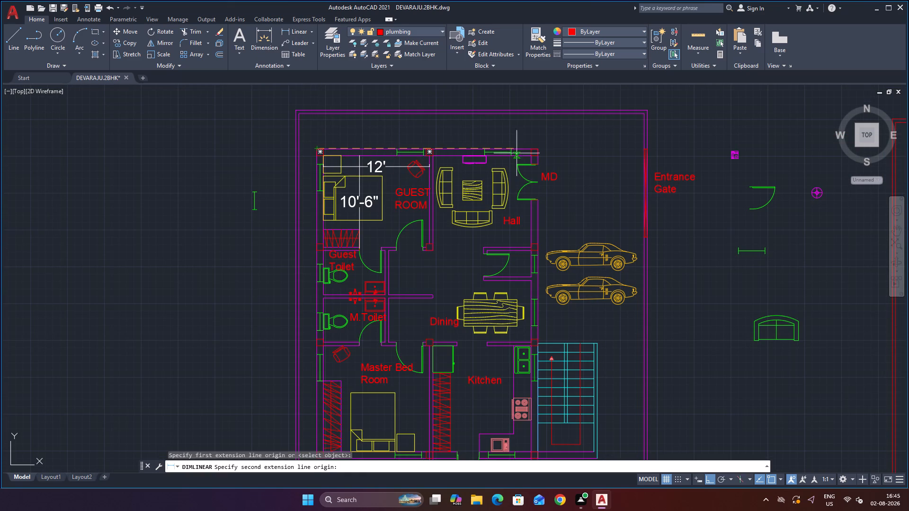
pyautogui.click(539, 146)
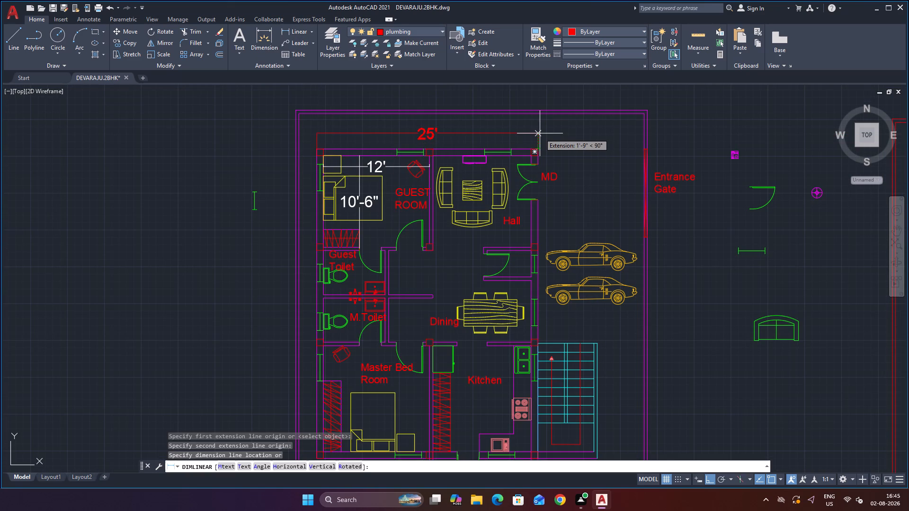
pyautogui.click(540, 133)
# Add a vertical linear dimension along the ground floor's full left outer wall, from lower to upper corner, placed just outside the wall.
pyautogui.scroll(-2, 427, 191)
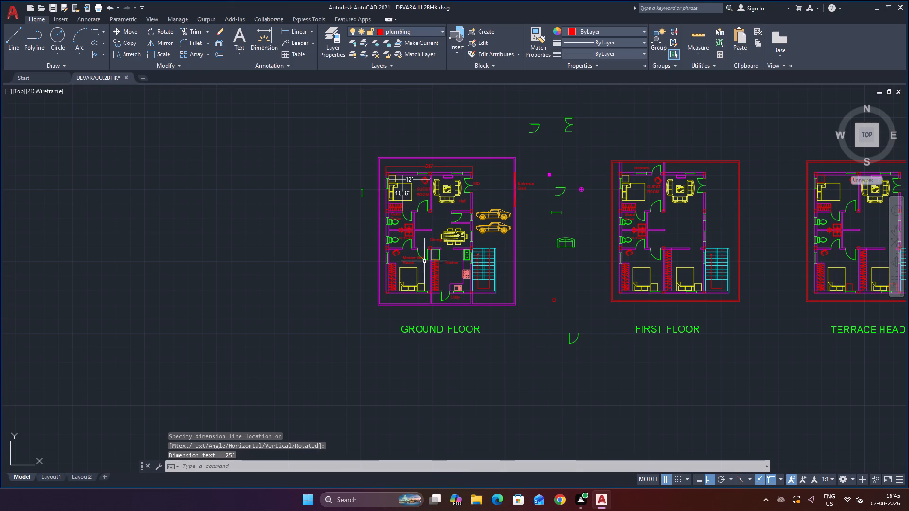
pyautogui.press('space')
pyautogui.scroll(2, 399, 319)
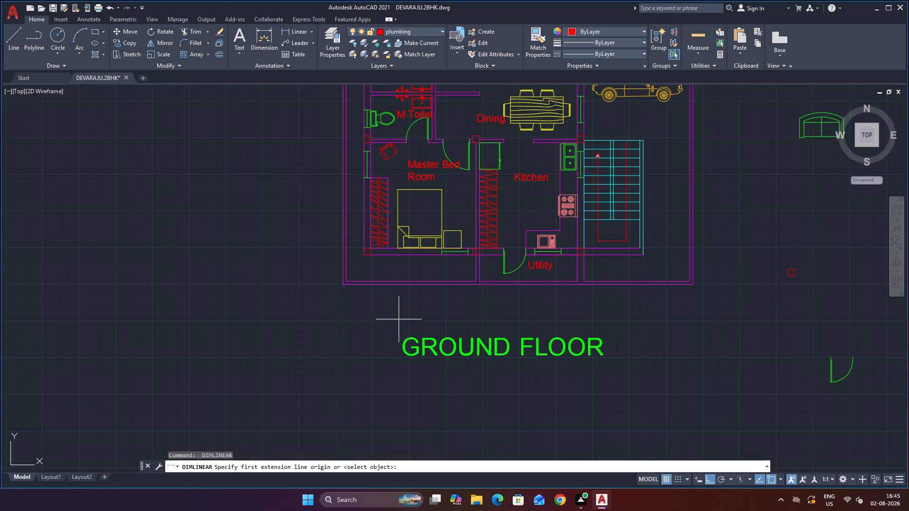
pyautogui.click(361, 256)
pyautogui.scroll(-4, 344, 210)
pyautogui.scroll(3, 342, 173)
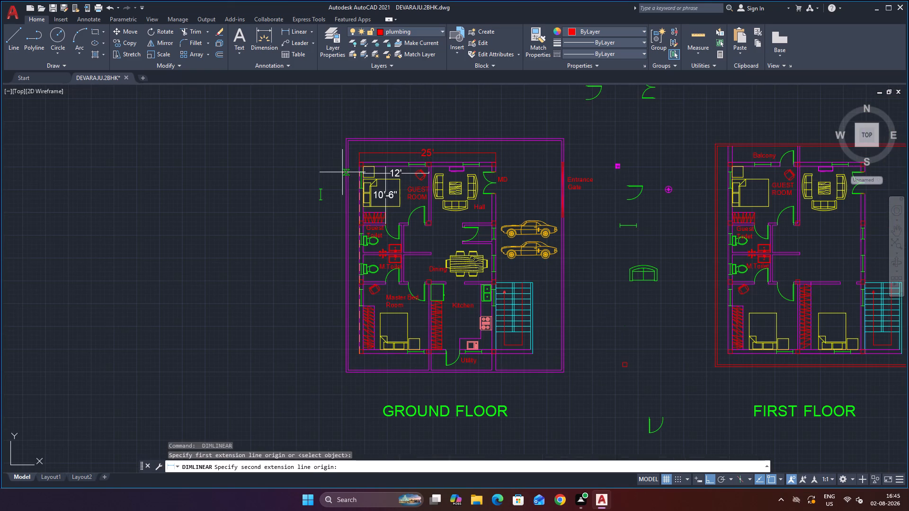
pyautogui.scroll(3, 361, 162)
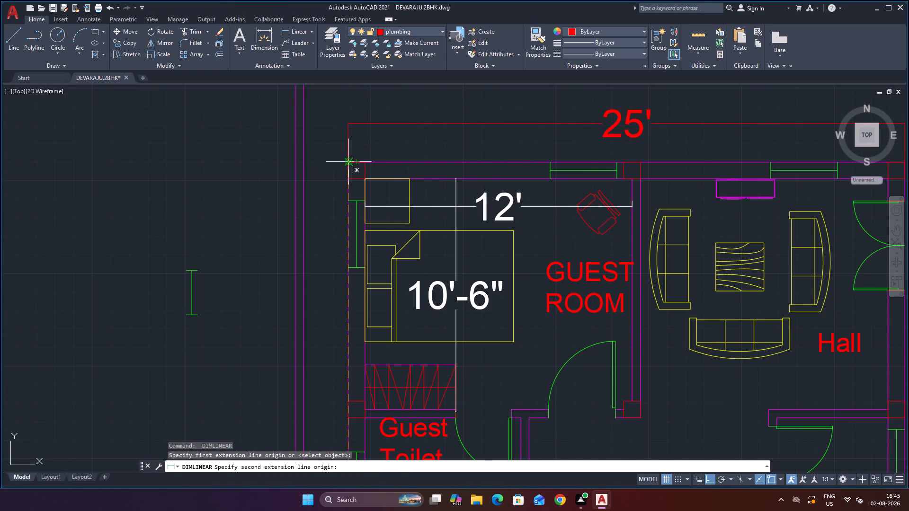
pyautogui.click(348, 162)
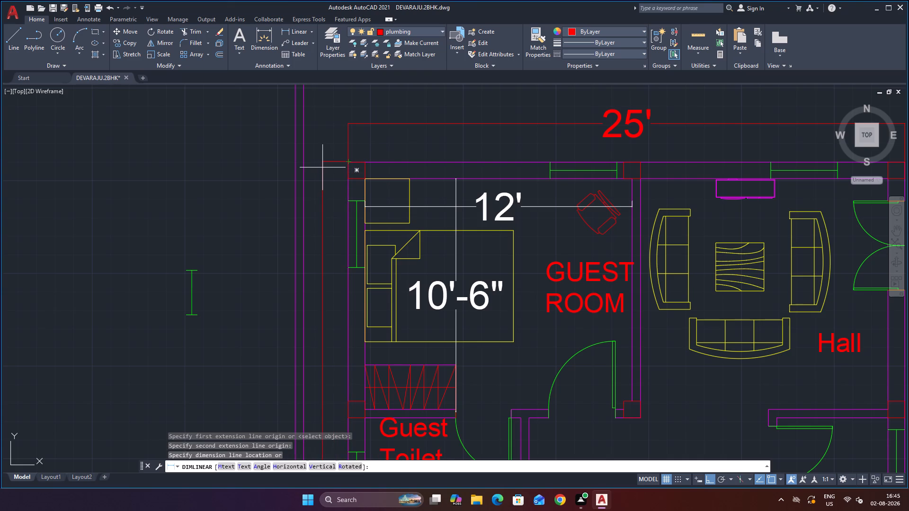
pyautogui.click(322, 167)
# Move the ground floor's two overall outer-wall dimensions to the text layer, keeping that layer's colour white.
pyautogui.scroll(-3, 323, 167)
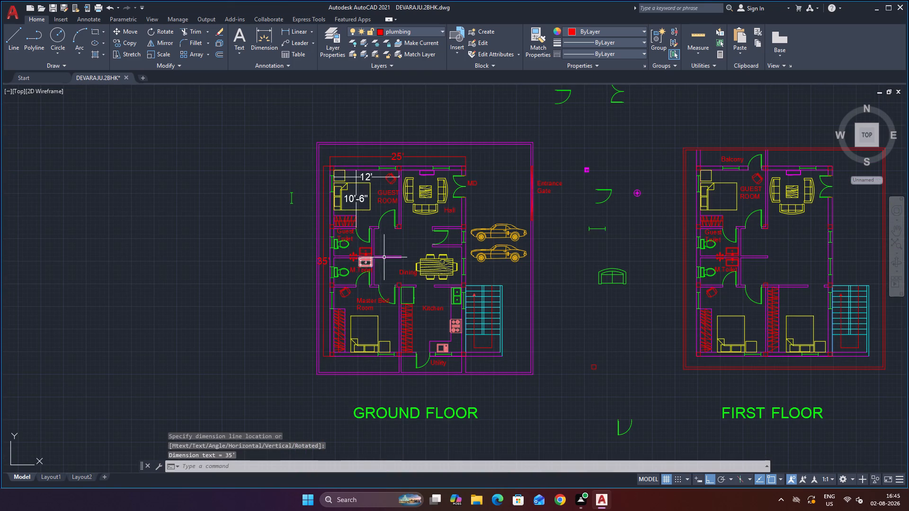
pyautogui.scroll(2, 386, 255)
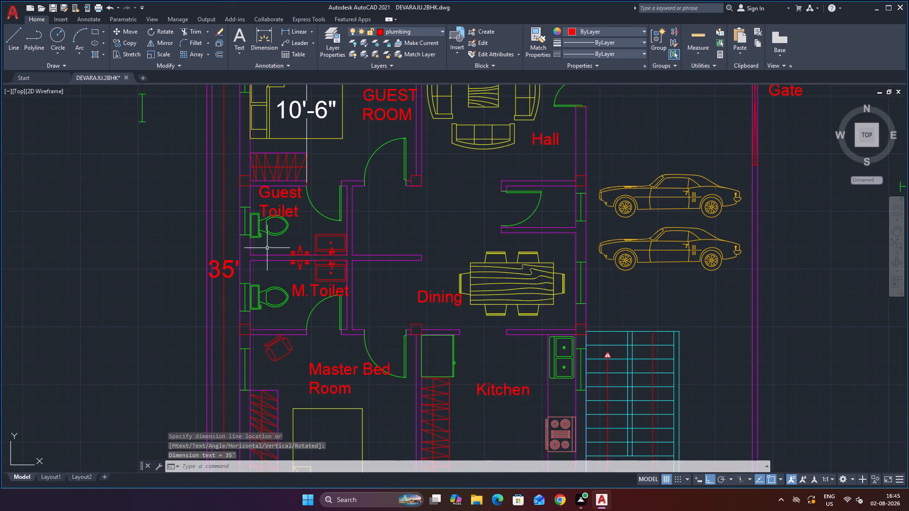
pyautogui.scroll(-1, 276, 241)
pyautogui.click(360, 90)
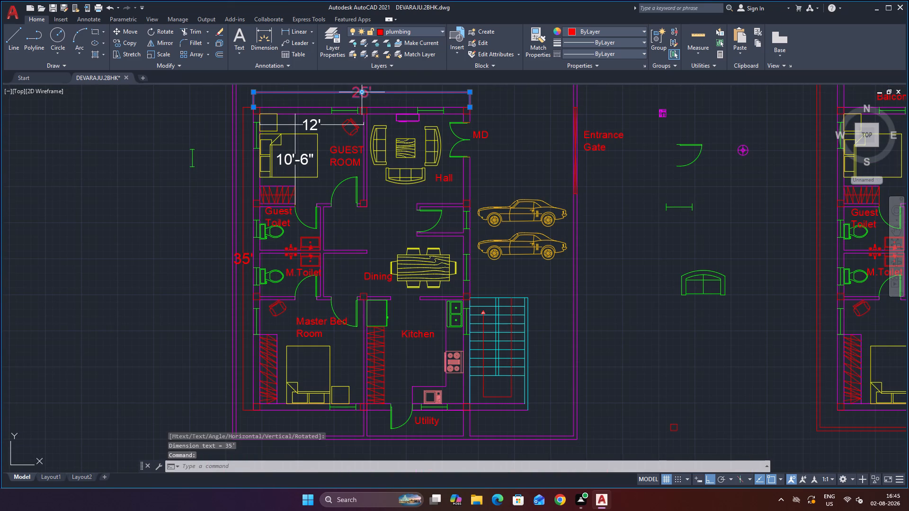
pyautogui.click(243, 255)
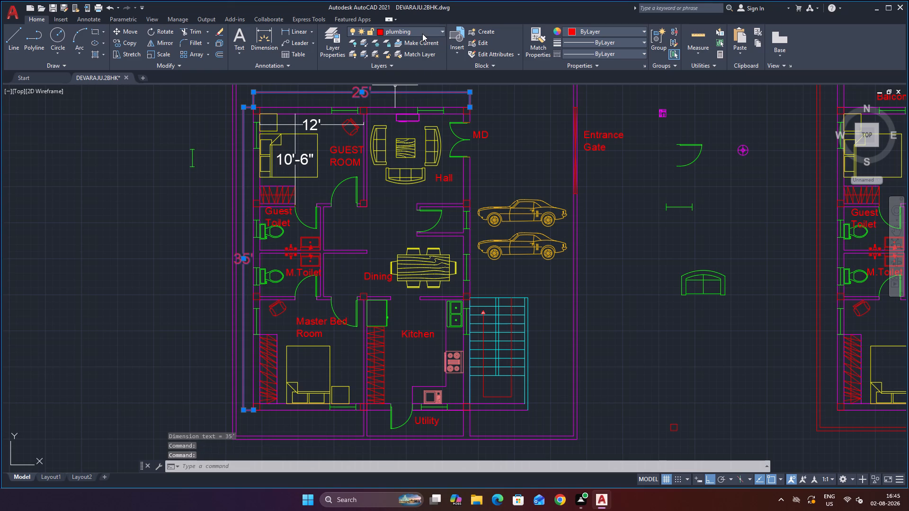
pyautogui.click(422, 34)
pyautogui.click(385, 156)
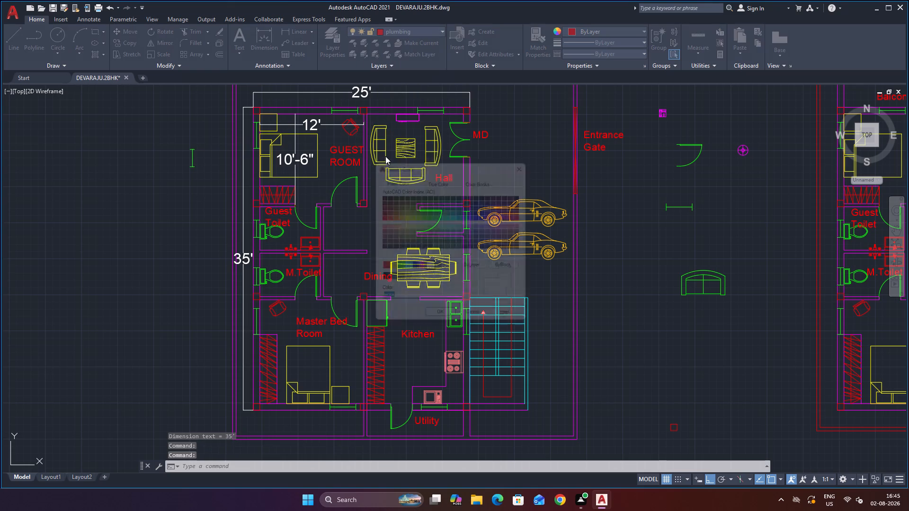
pyautogui.click(437, 320)
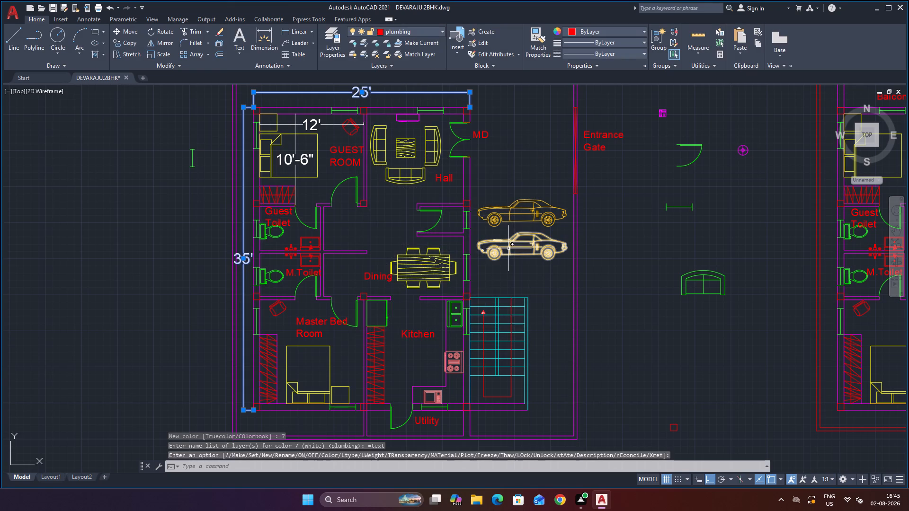
pyautogui.press('Escape')
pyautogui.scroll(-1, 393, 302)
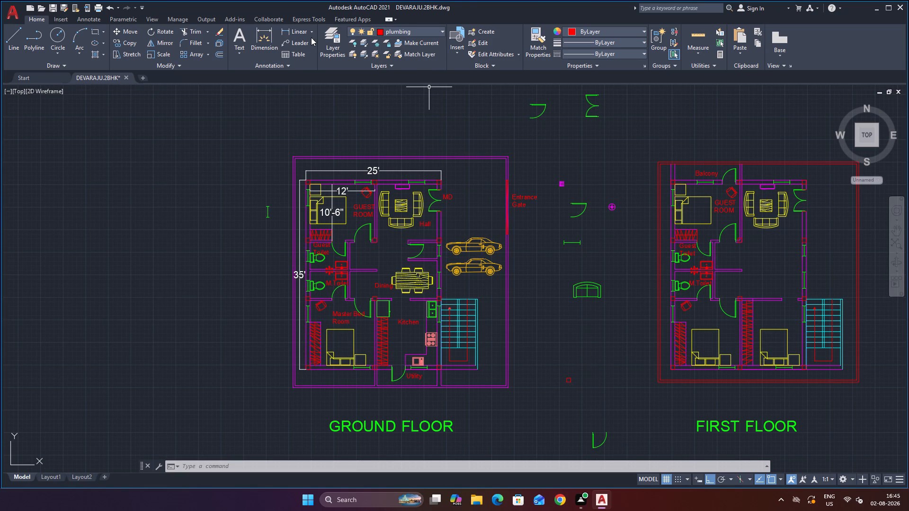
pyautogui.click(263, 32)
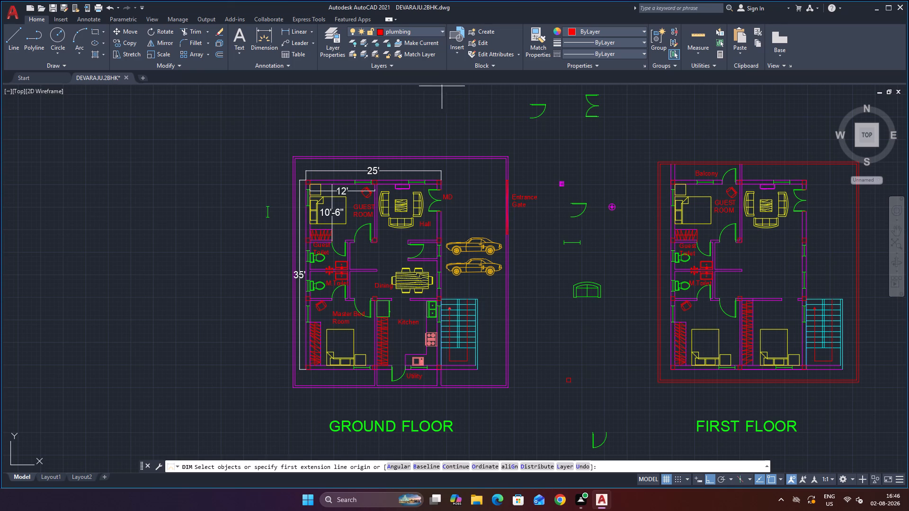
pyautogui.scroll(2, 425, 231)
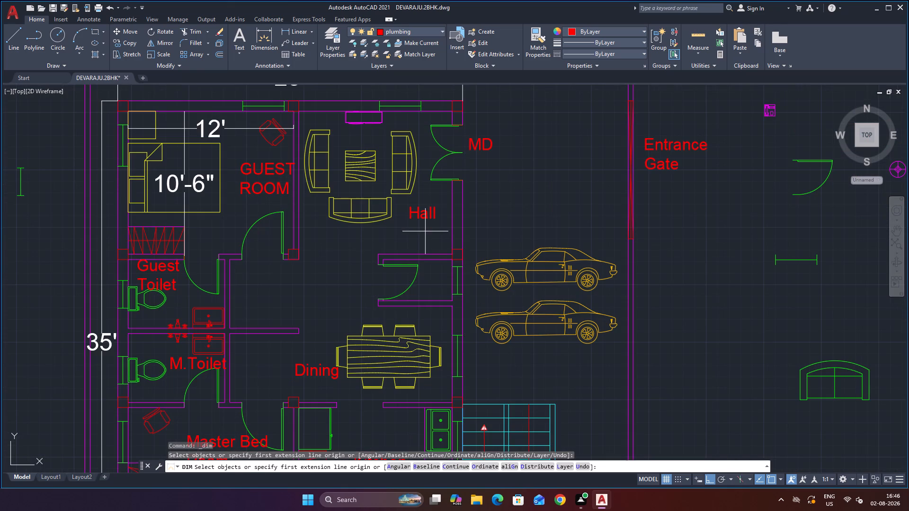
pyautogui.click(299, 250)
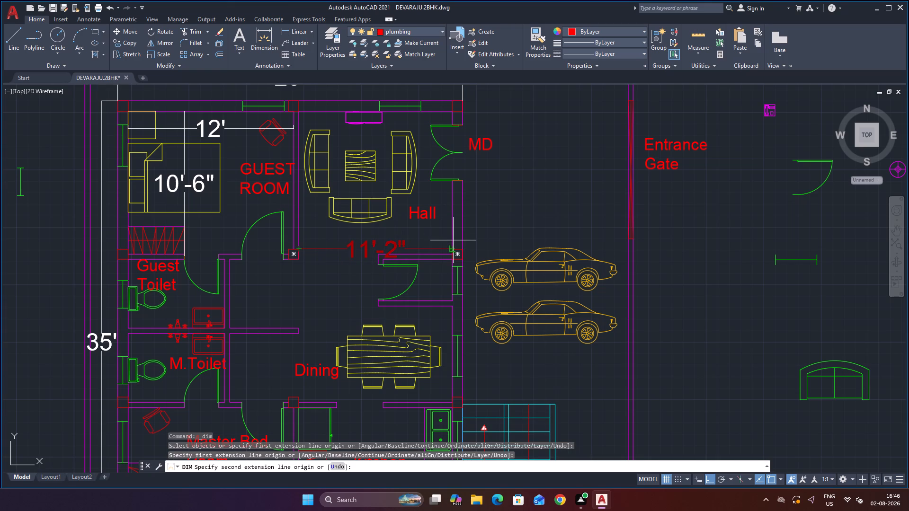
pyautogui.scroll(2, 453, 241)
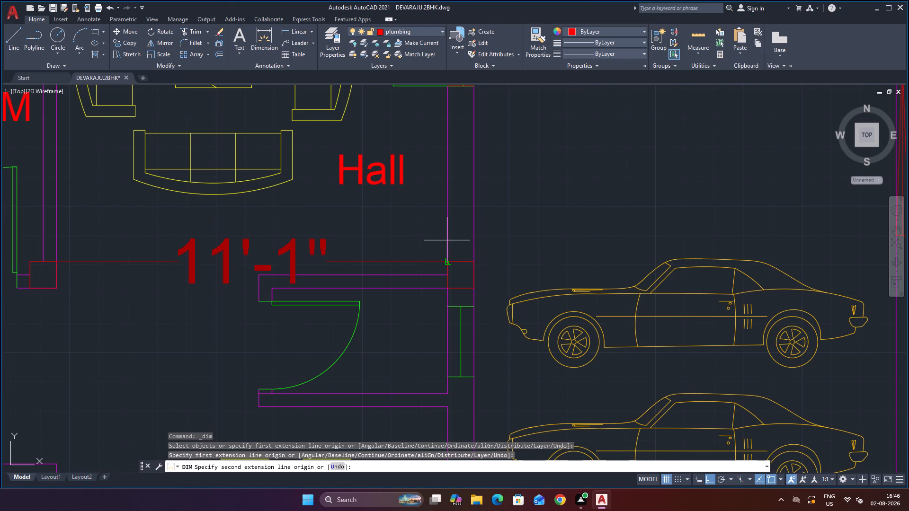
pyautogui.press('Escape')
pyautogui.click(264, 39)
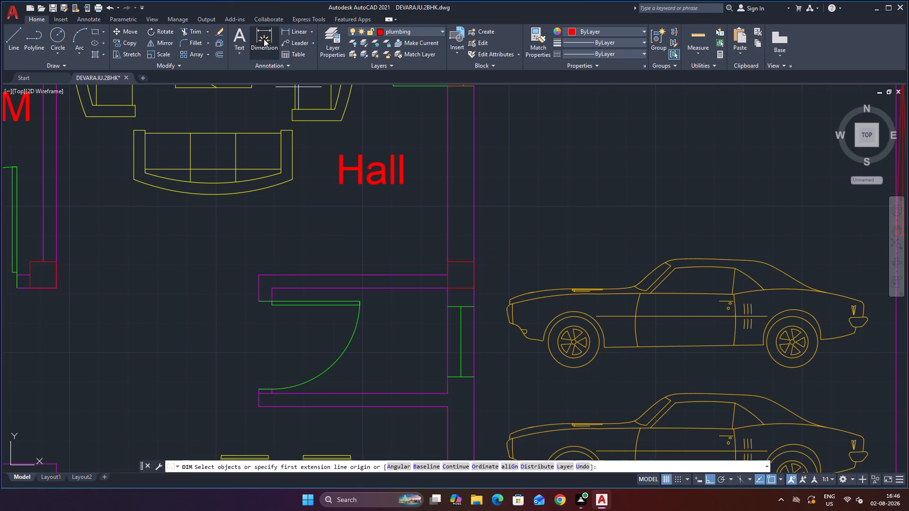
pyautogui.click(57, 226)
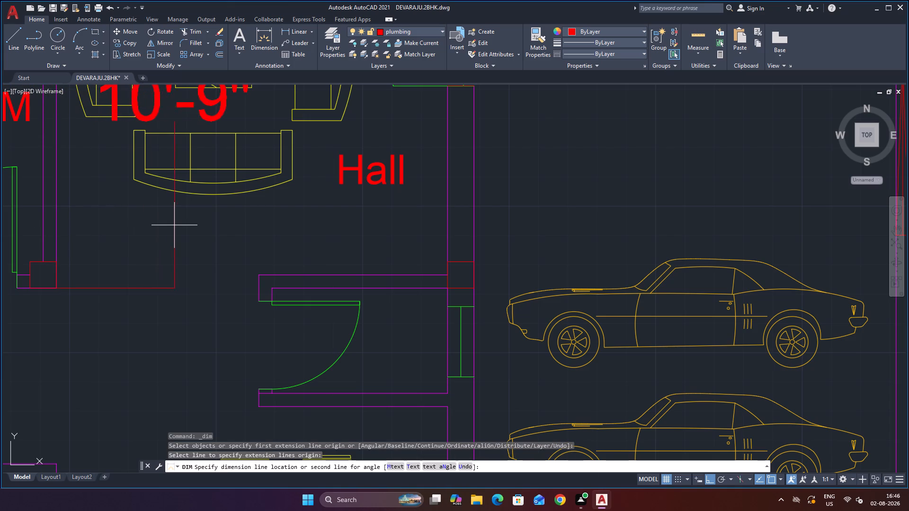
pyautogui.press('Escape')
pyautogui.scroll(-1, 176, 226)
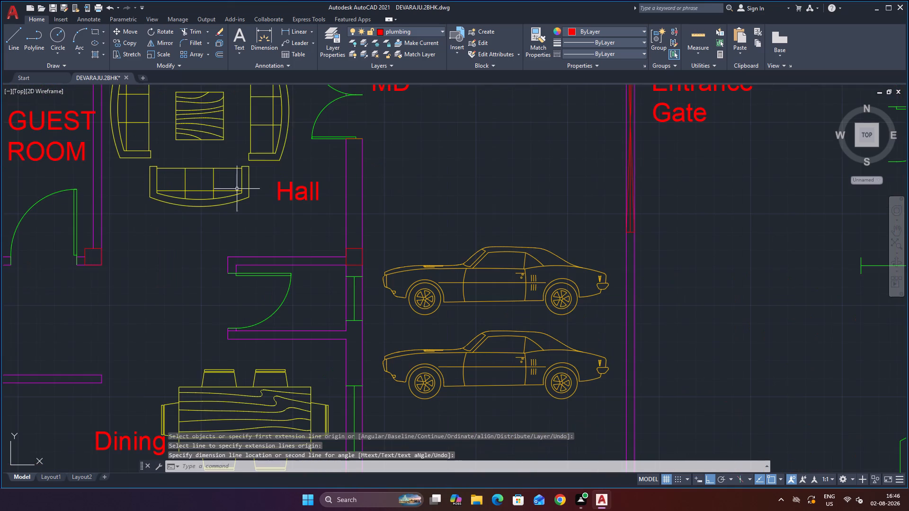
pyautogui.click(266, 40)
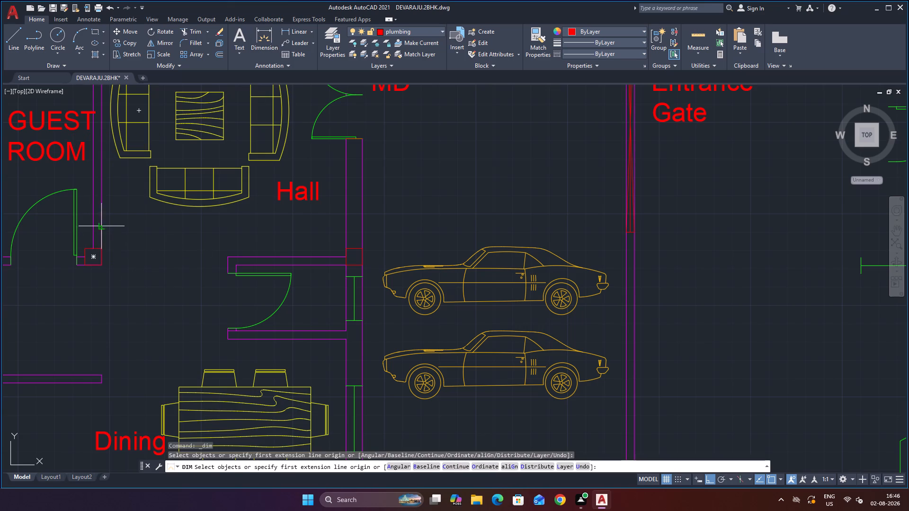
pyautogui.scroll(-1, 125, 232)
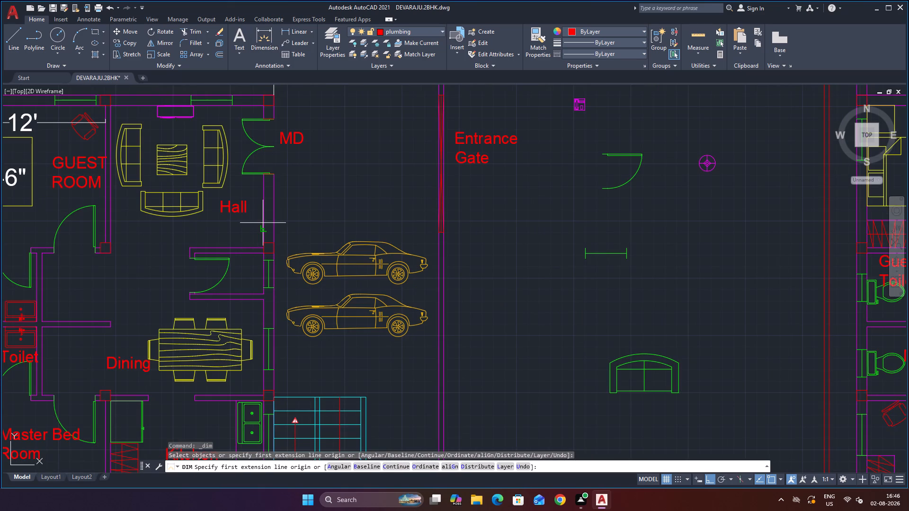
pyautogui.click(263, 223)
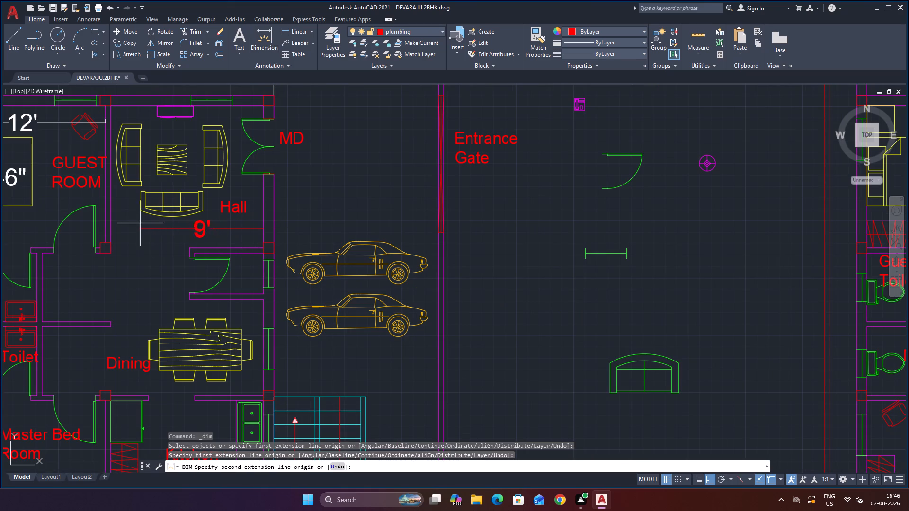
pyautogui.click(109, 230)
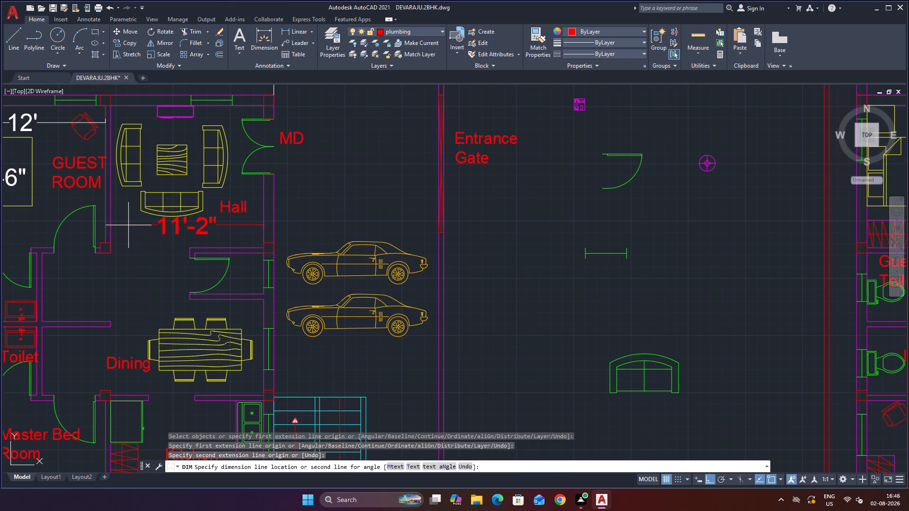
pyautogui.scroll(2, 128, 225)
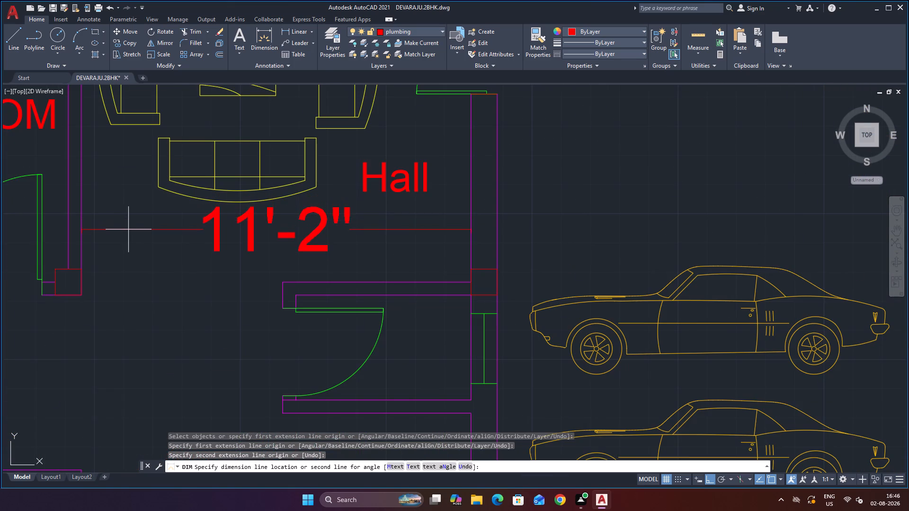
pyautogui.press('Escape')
# Add a horizontal linear dimension across the hall's full width between its inner wall faces, placed just below the lower sofa.
pyautogui.click(296, 33)
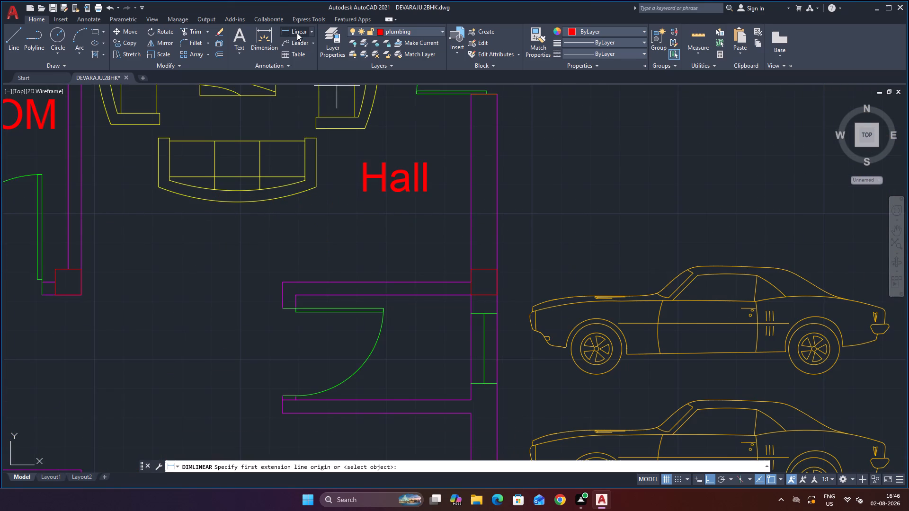
pyautogui.click(82, 231)
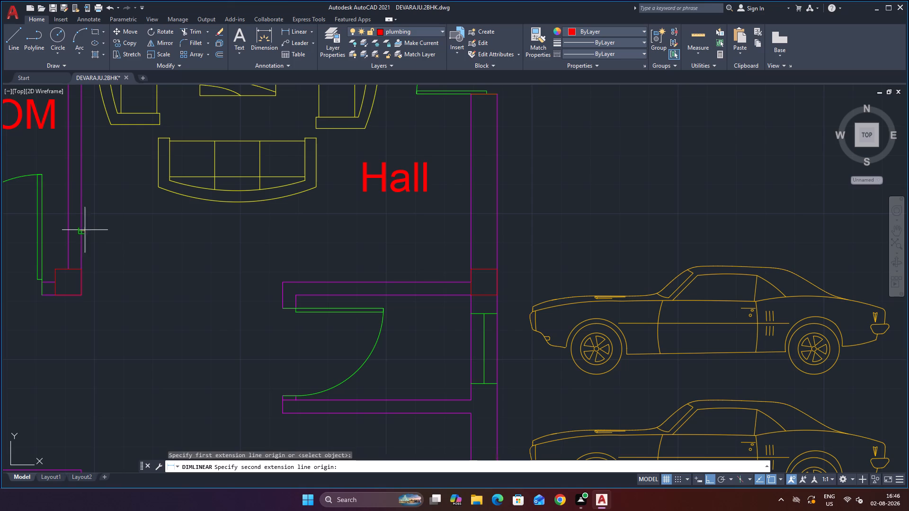
pyautogui.click(471, 230)
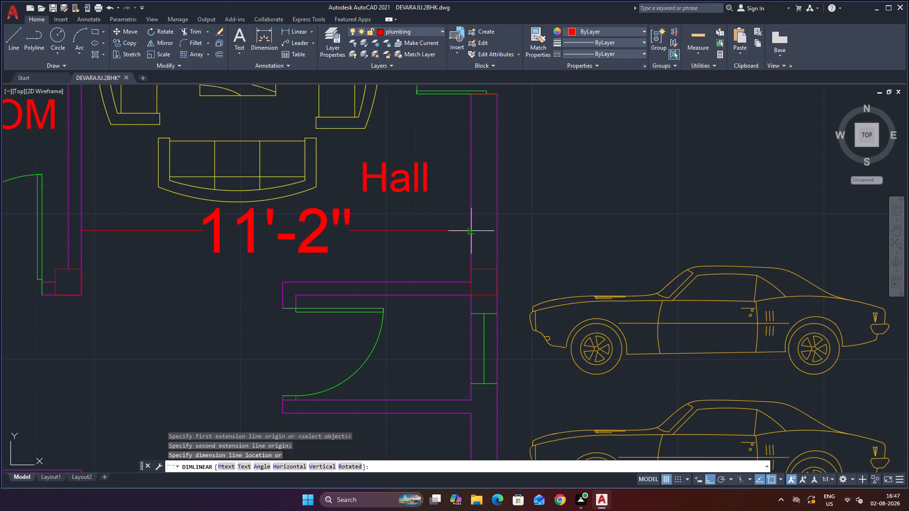
pyautogui.click(468, 229)
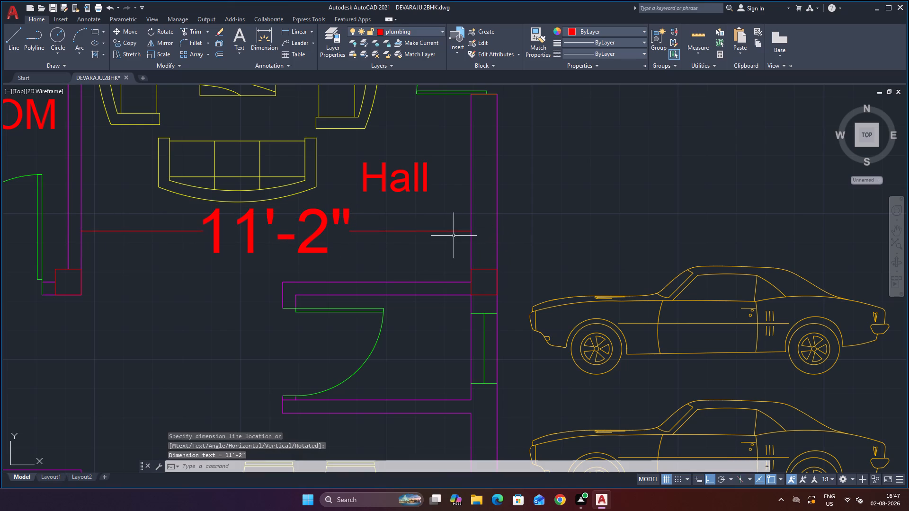
# Move the hall's new width dimension to the text layer, keeping that layer's colour white.
pyautogui.click(316, 220)
pyautogui.click(321, 217)
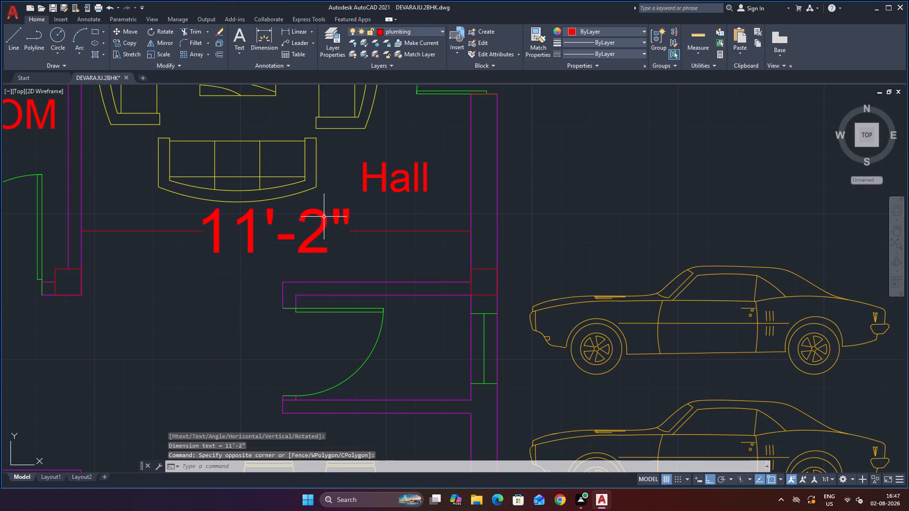
pyautogui.click(324, 216)
pyautogui.click(410, 31)
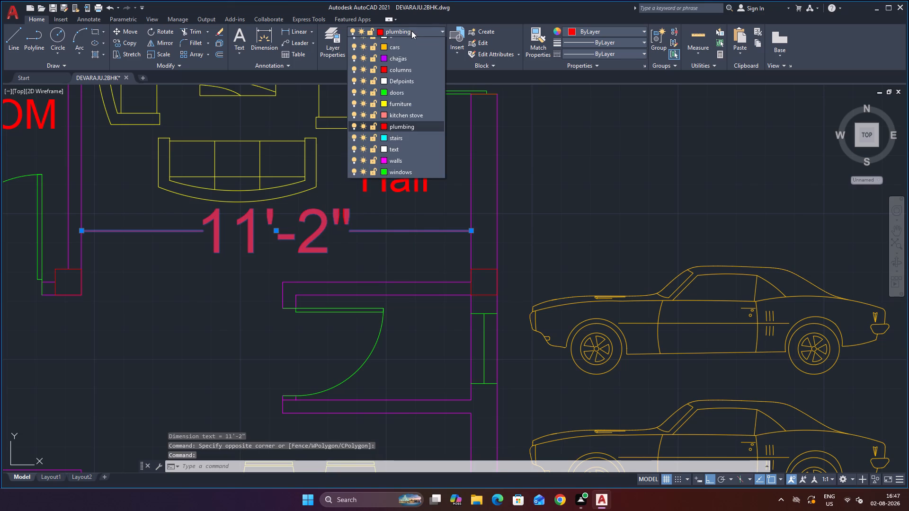
pyautogui.click(387, 158)
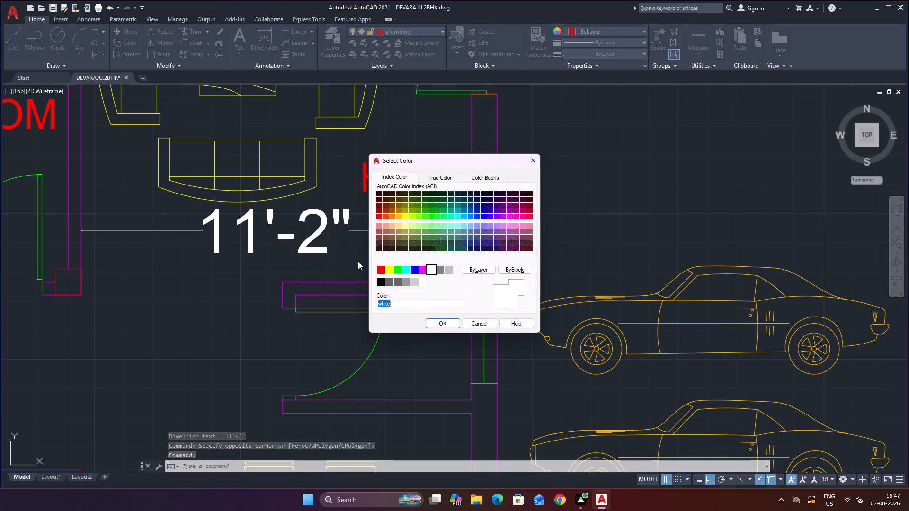
pyautogui.click(434, 323)
pyautogui.scroll(-3, 446, 279)
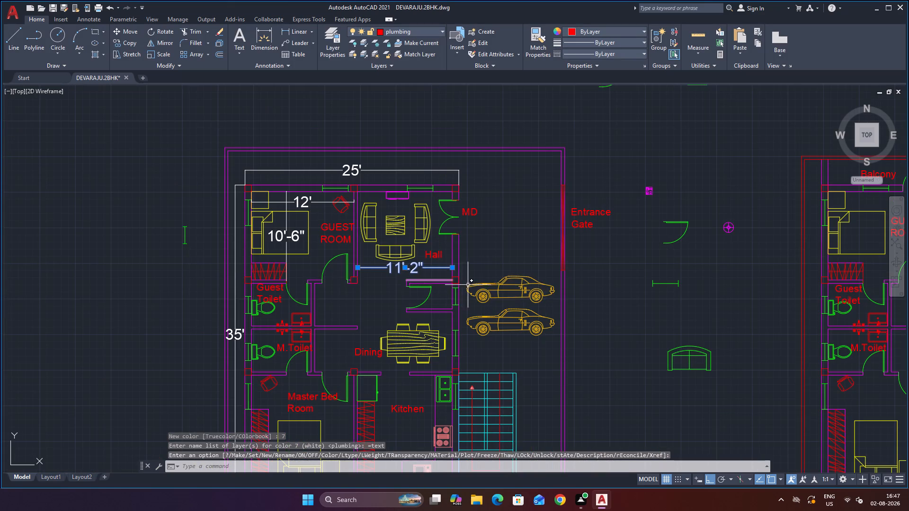
pyautogui.press('Escape')
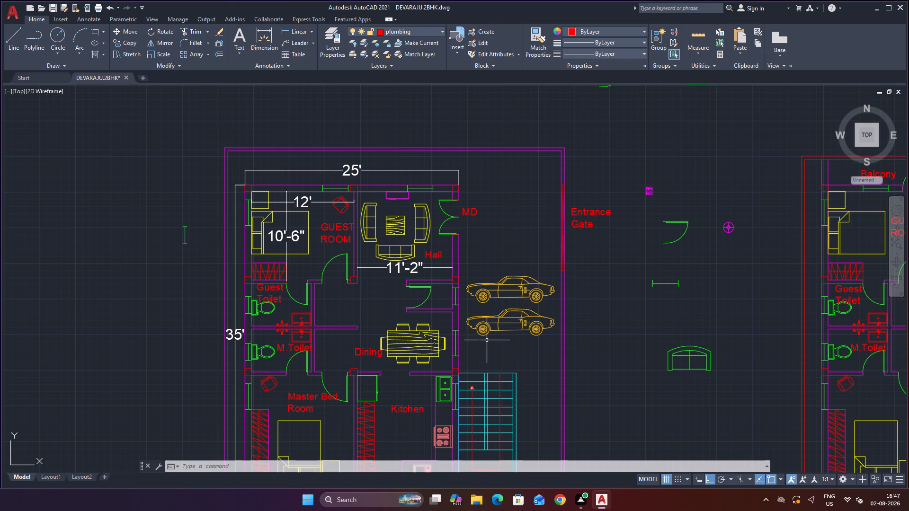
# Copy the Hall label and paste it inside the small room between the hall and dining area, beside its door swing.
pyautogui.scroll(1, 486, 336)
pyautogui.scroll(1, 453, 283)
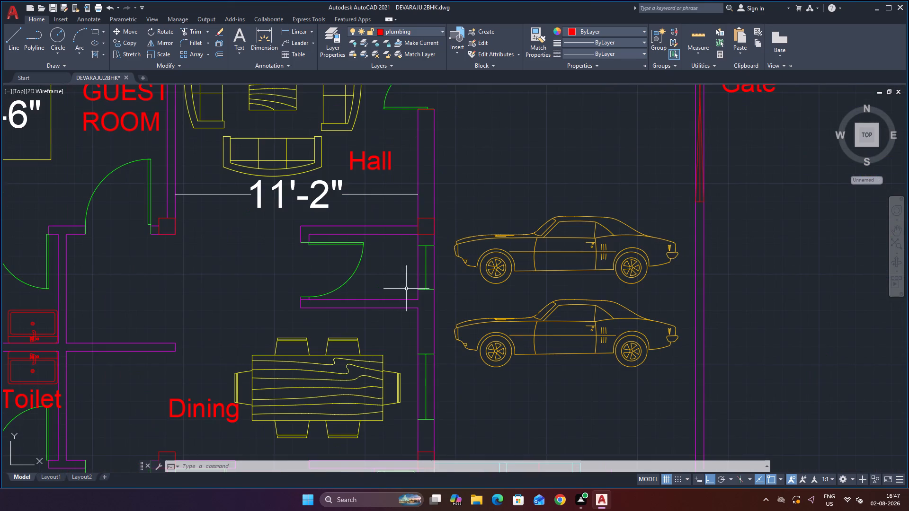
pyautogui.click(379, 165)
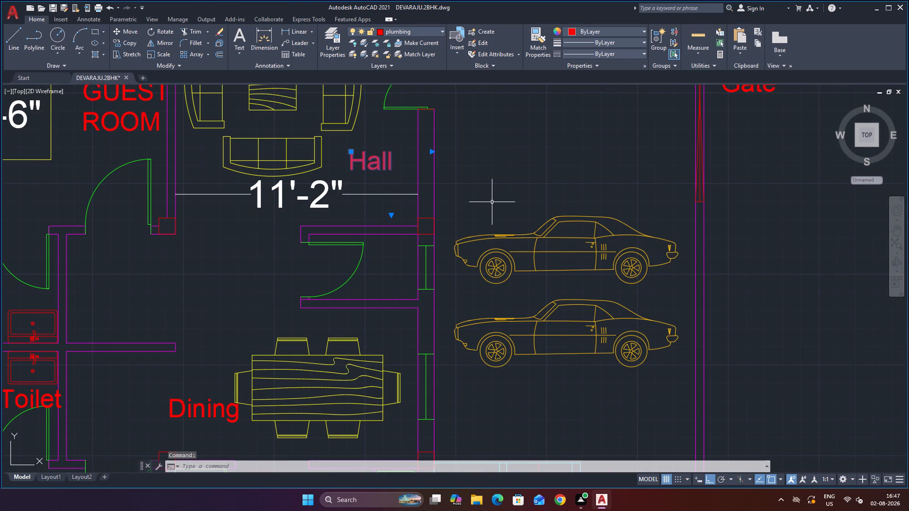
pyautogui.hotkey('ctrl', 'c')
pyautogui.click(374, 266)
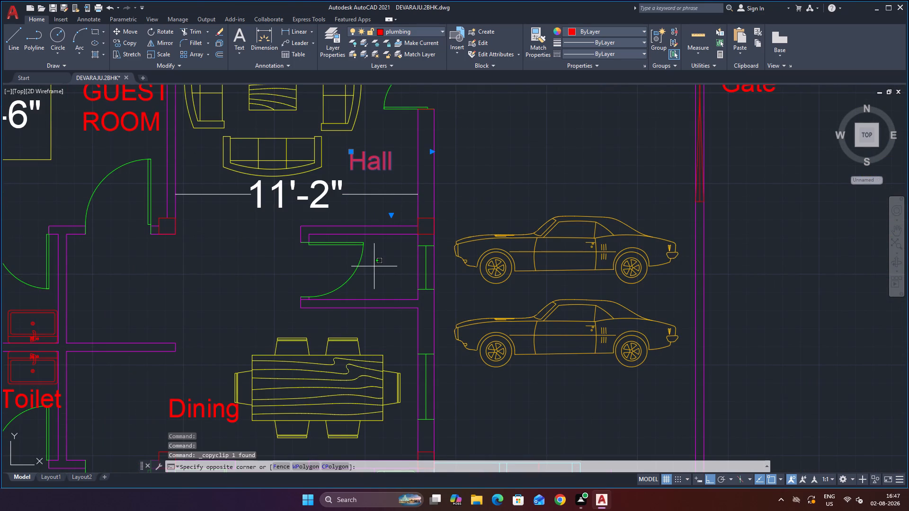
pyautogui.hotkey('ctrl', 'v')
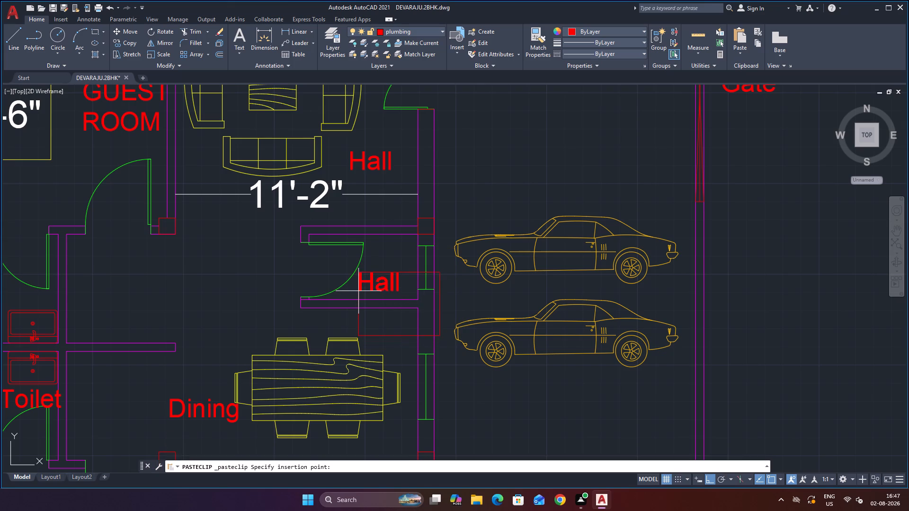
pyautogui.click(369, 258)
# Change the pasted label's text in the small room to Puja.
pyautogui.doubleClick(404, 254)
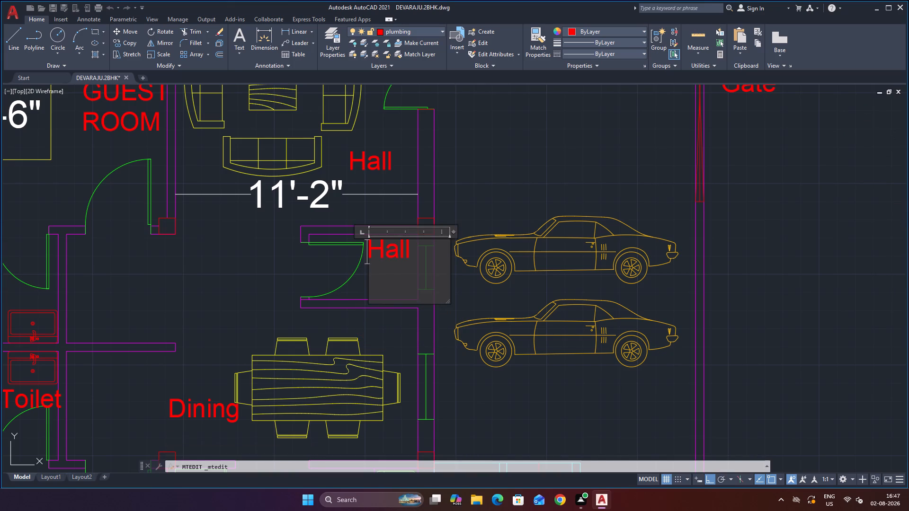
pyautogui.click(415, 251)
pyautogui.press('BackSpace')
pyautogui.press('BackSpace')
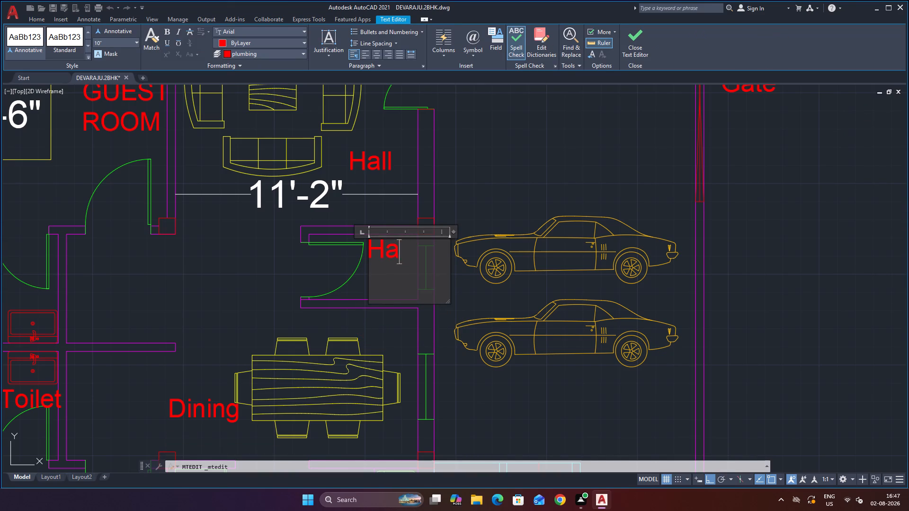
pyautogui.press('BackSpace')
pyautogui.press('BackSpace')
pyautogui.press('BackSpace')
pyautogui.press('p')
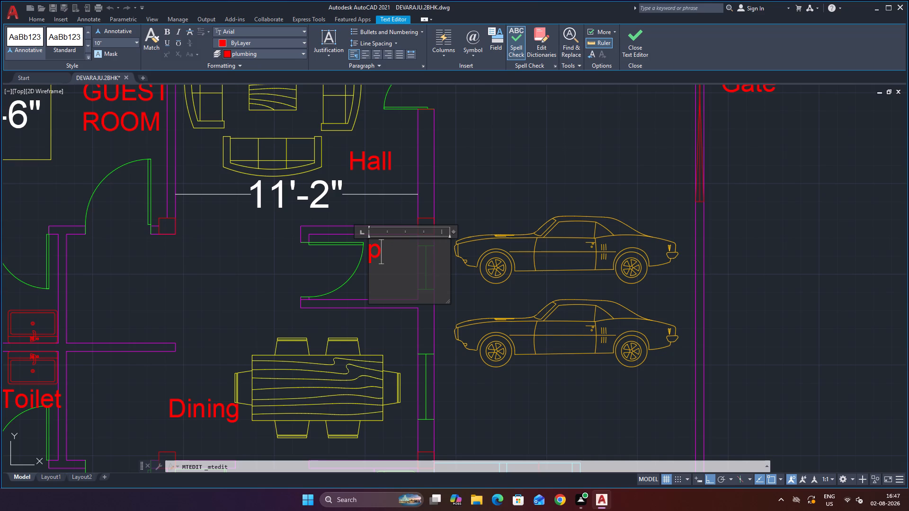
pyautogui.press('BackSpace')
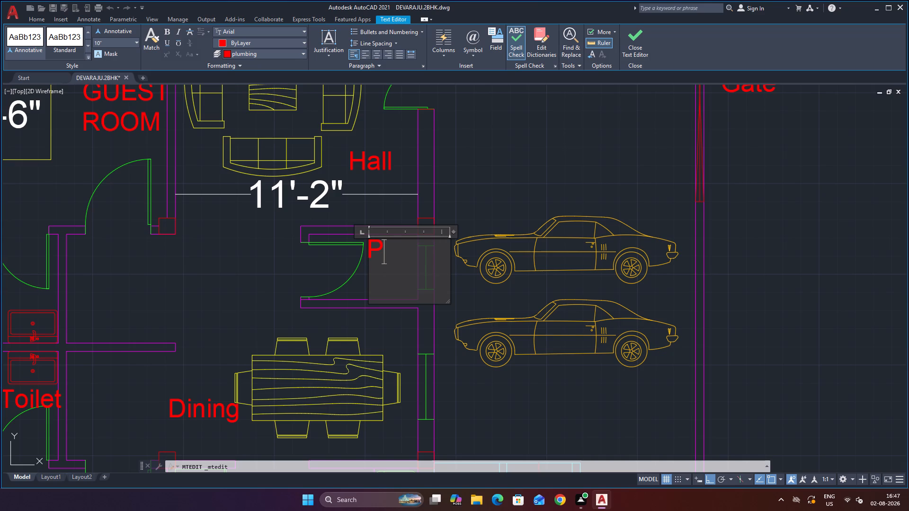
pyautogui.write('uja')
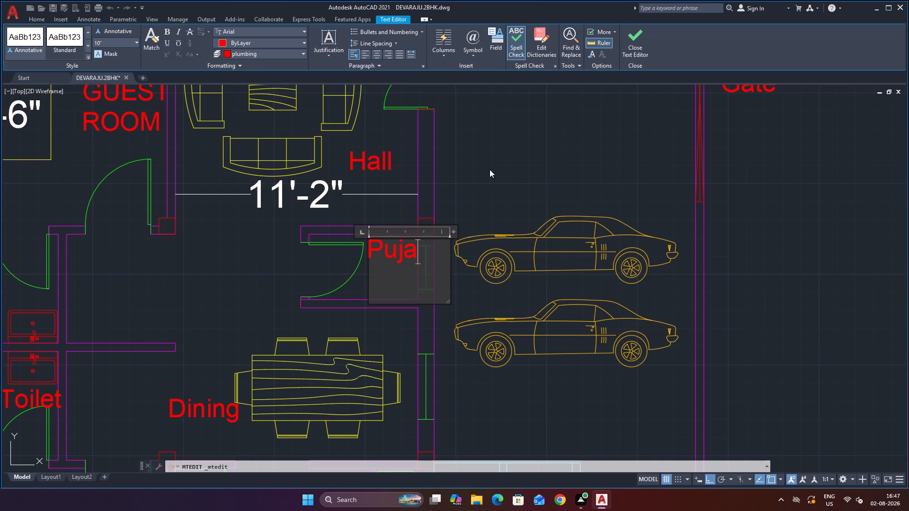
pyautogui.click(490, 169)
# Measure the puja room's inner sides and area with the quick measure tool.
pyautogui.scroll(-1, 432, 230)
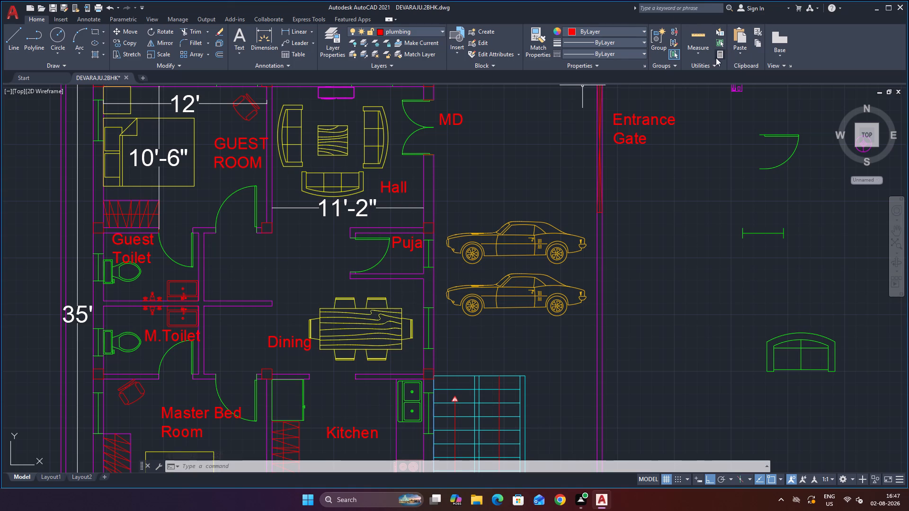
pyautogui.click(704, 58)
pyautogui.click(707, 67)
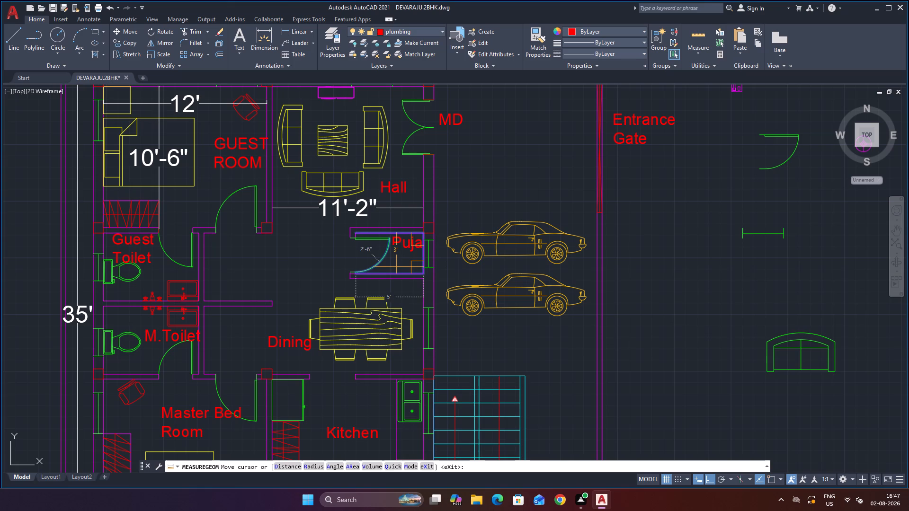
pyautogui.click(402, 238)
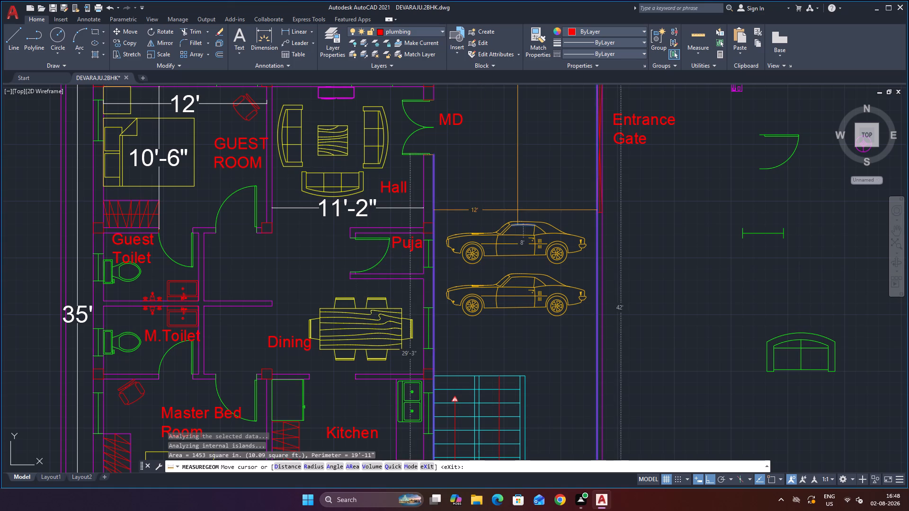
pyautogui.press('Escape')
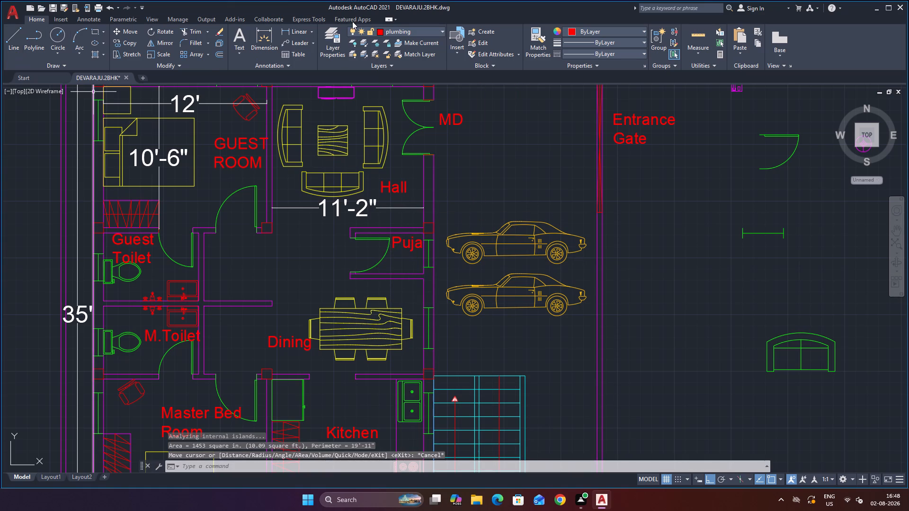
# Add a vertical linear dimension from the puja room's right inner wall line, placed just outside the outer wall beside the cars.
pyautogui.click(286, 31)
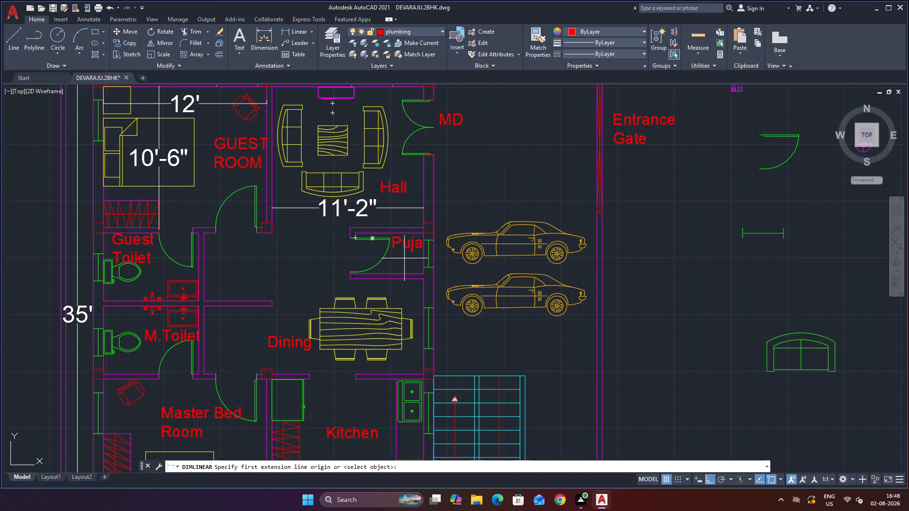
pyautogui.press('space')
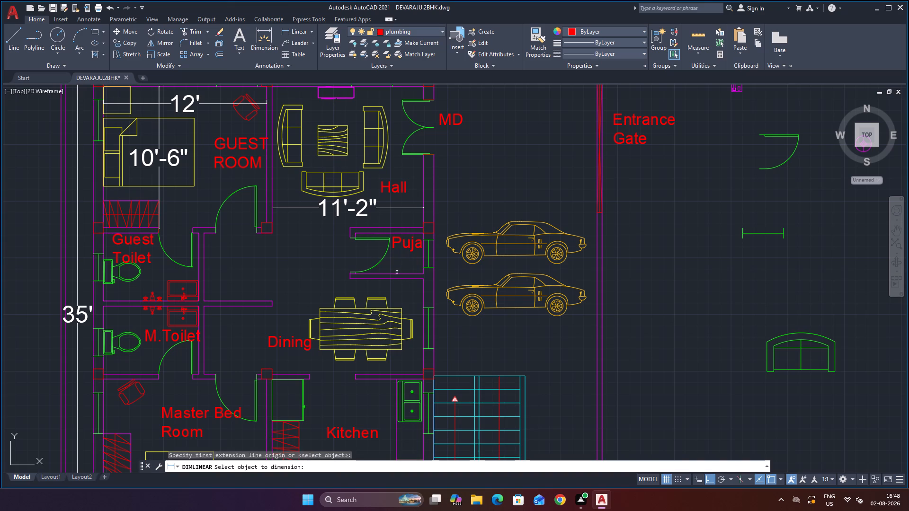
pyautogui.scroll(1, 397, 272)
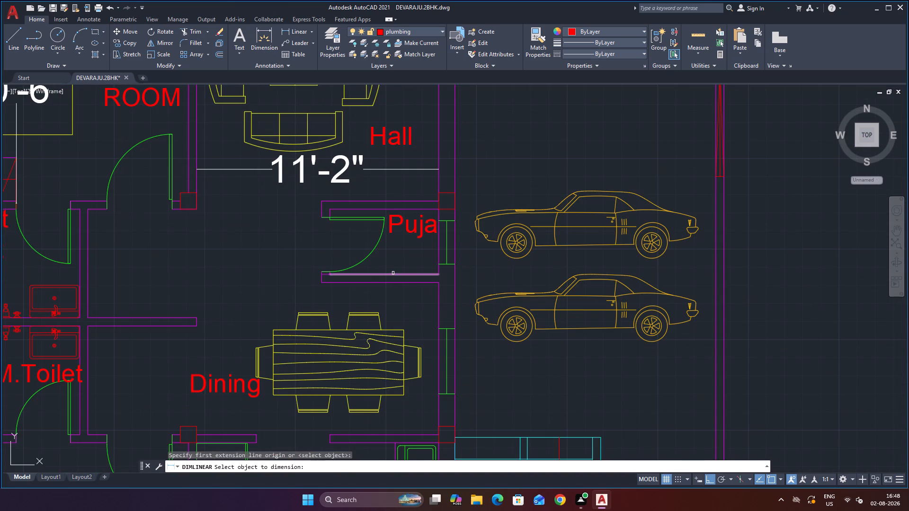
pyautogui.click(438, 242)
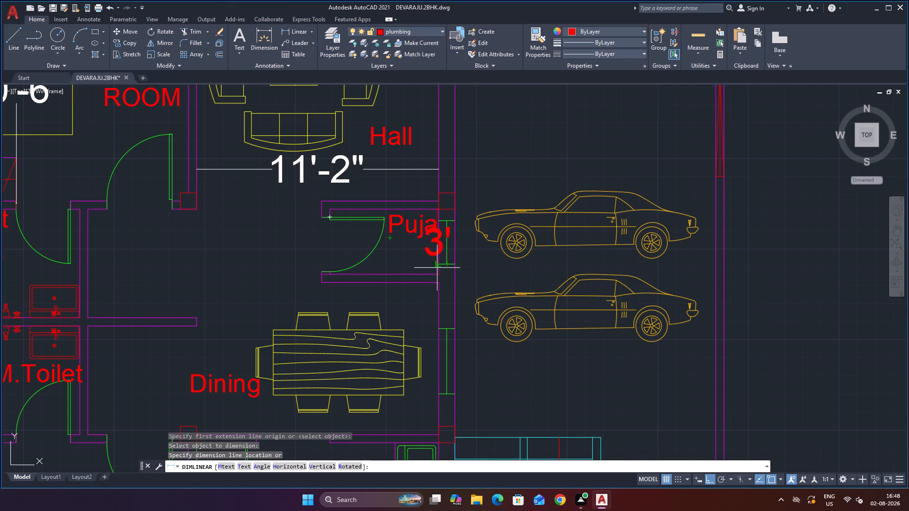
pyautogui.click(469, 264)
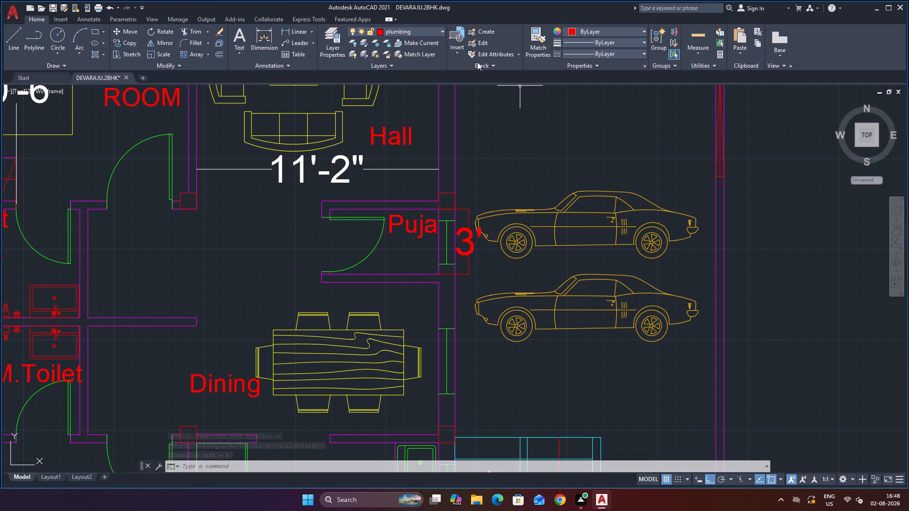
# Add a horizontal linear dimension from the puja room's upper inner wall line, placed inside the room just above its lower wall.
pyautogui.click(305, 32)
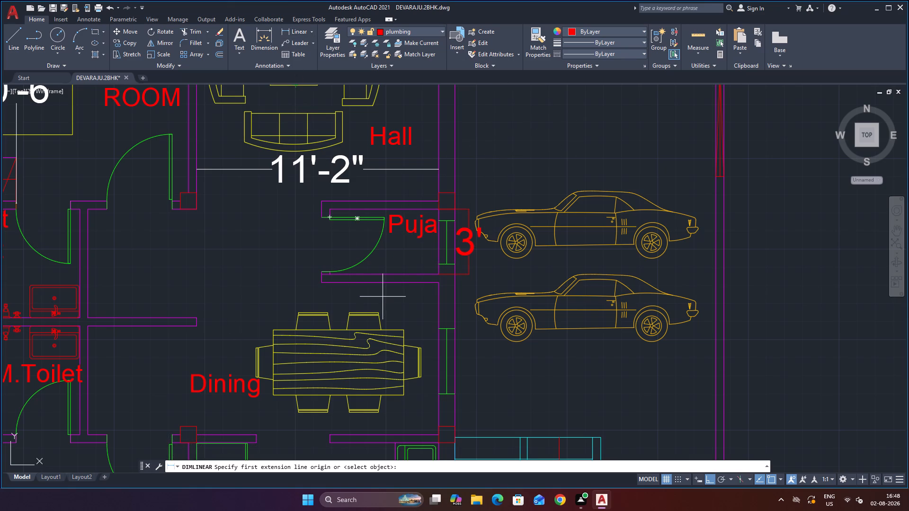
pyautogui.press('space')
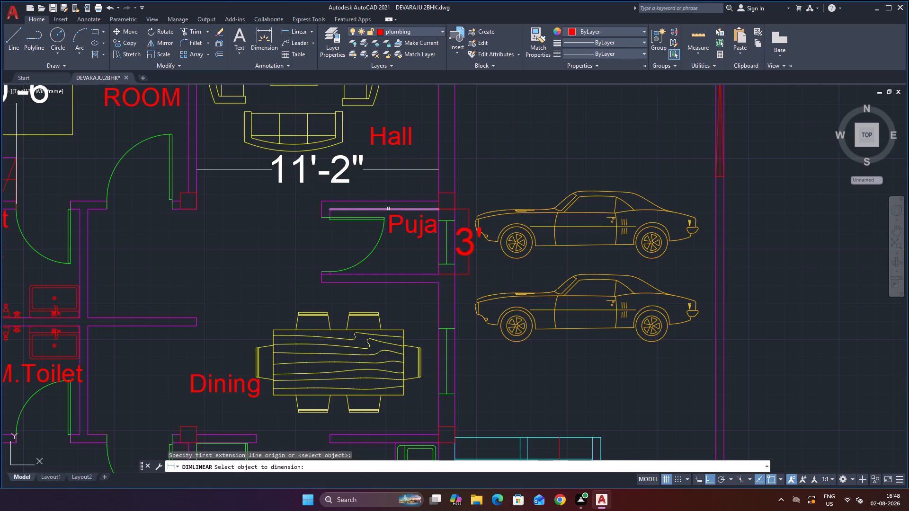
pyautogui.click(388, 209)
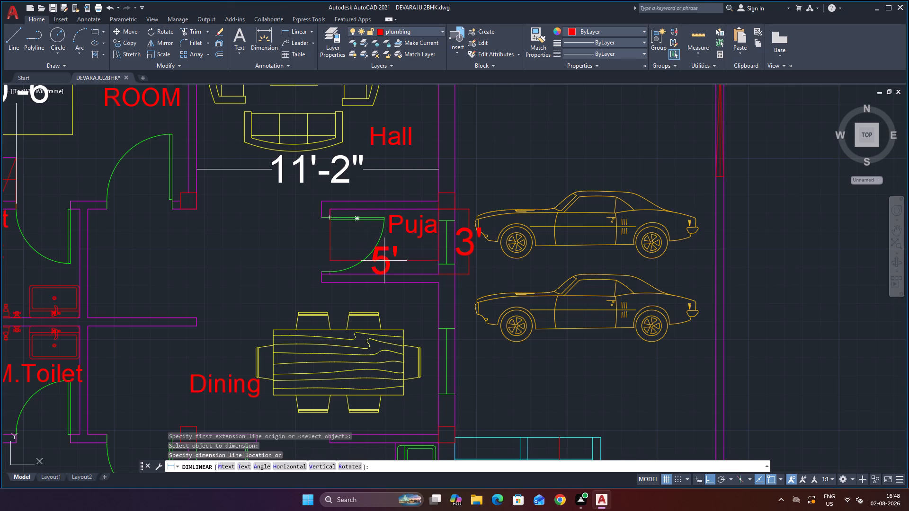
pyautogui.click(384, 261)
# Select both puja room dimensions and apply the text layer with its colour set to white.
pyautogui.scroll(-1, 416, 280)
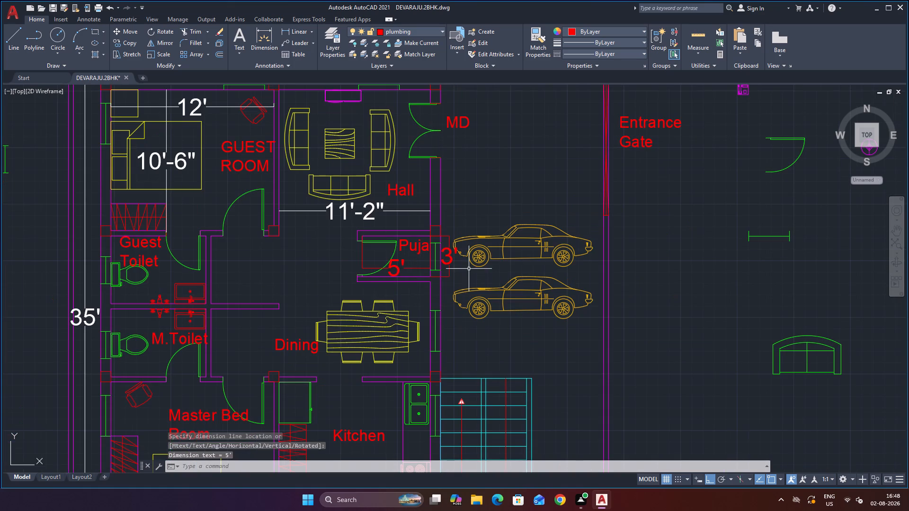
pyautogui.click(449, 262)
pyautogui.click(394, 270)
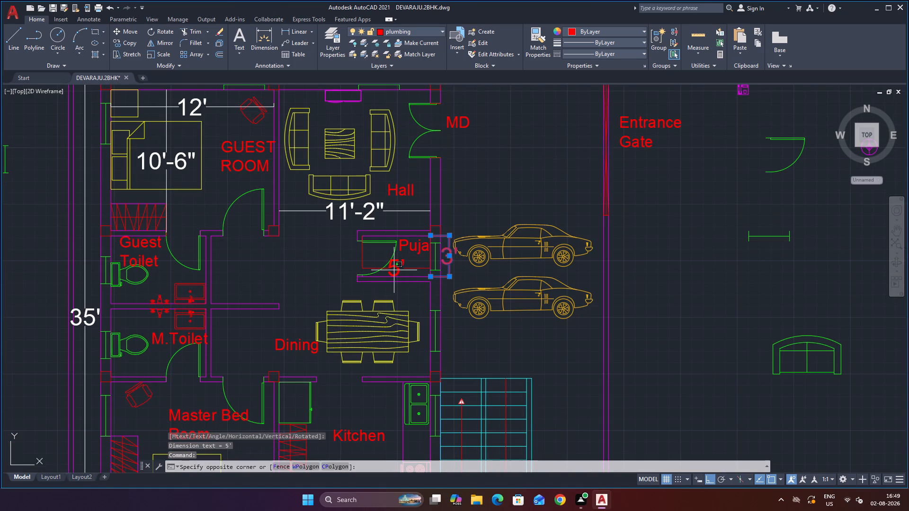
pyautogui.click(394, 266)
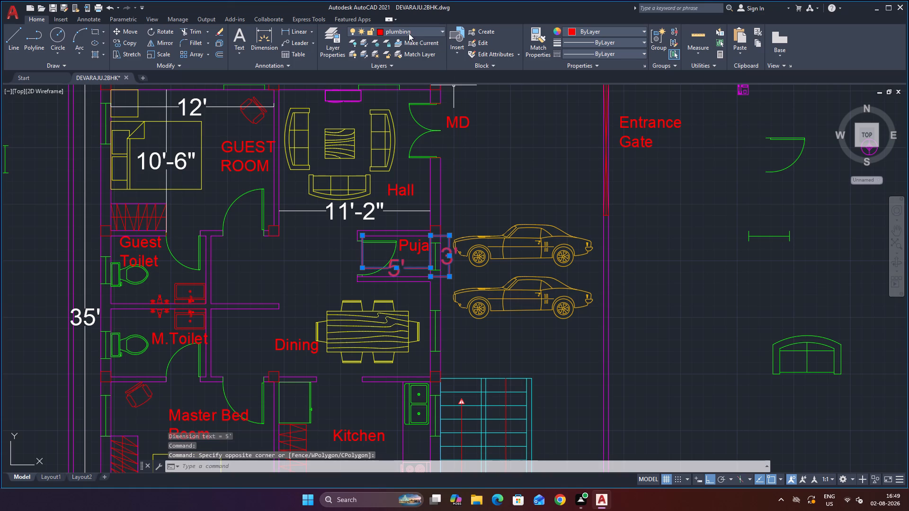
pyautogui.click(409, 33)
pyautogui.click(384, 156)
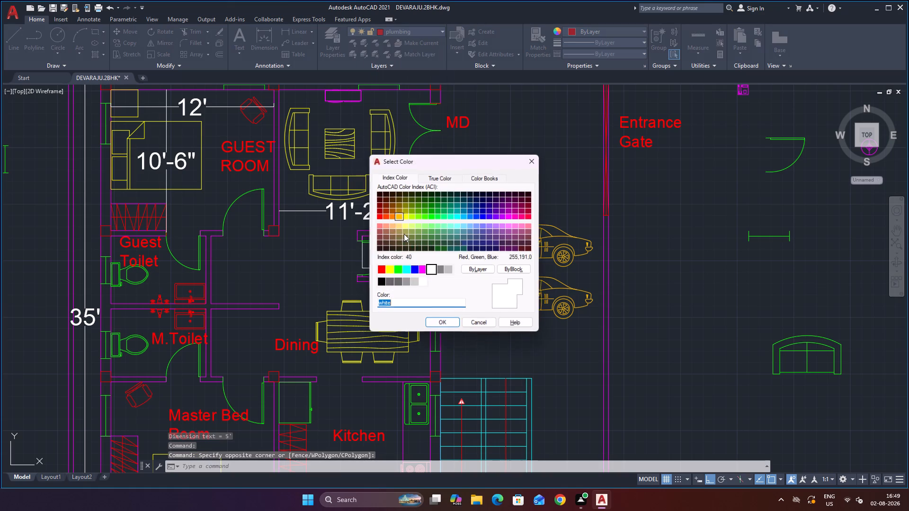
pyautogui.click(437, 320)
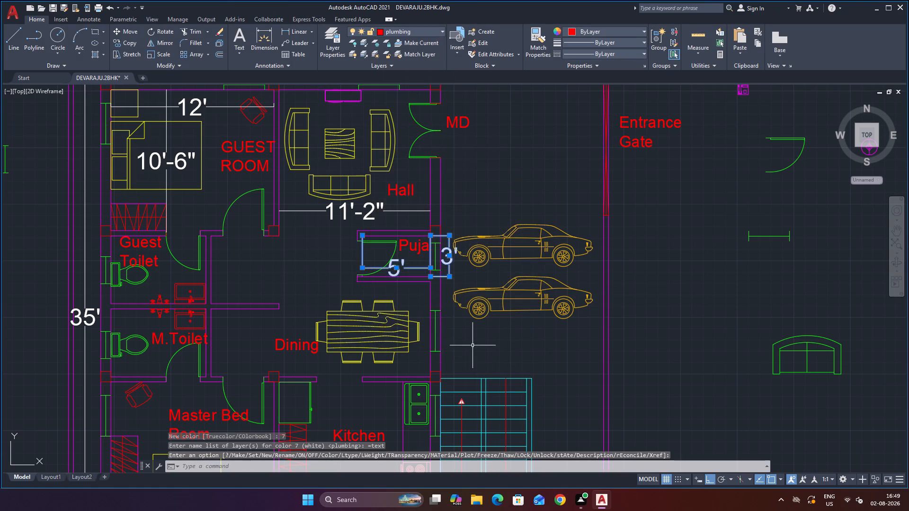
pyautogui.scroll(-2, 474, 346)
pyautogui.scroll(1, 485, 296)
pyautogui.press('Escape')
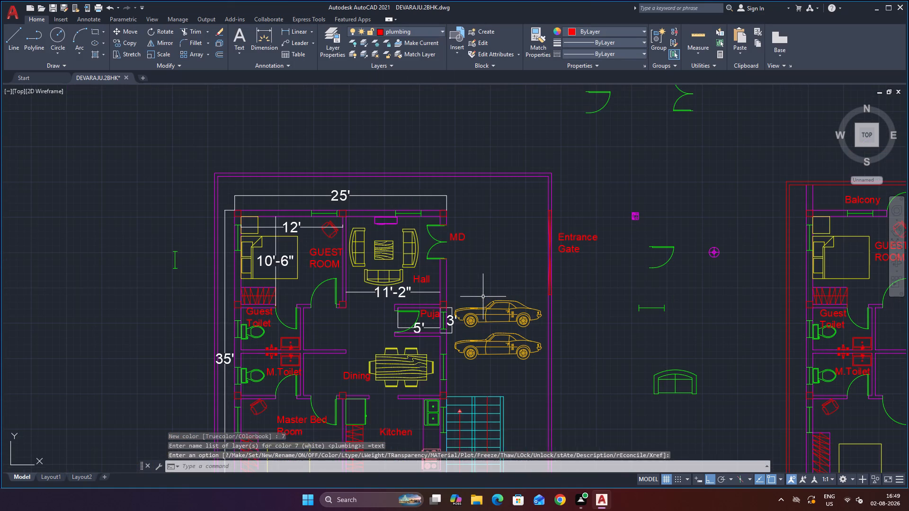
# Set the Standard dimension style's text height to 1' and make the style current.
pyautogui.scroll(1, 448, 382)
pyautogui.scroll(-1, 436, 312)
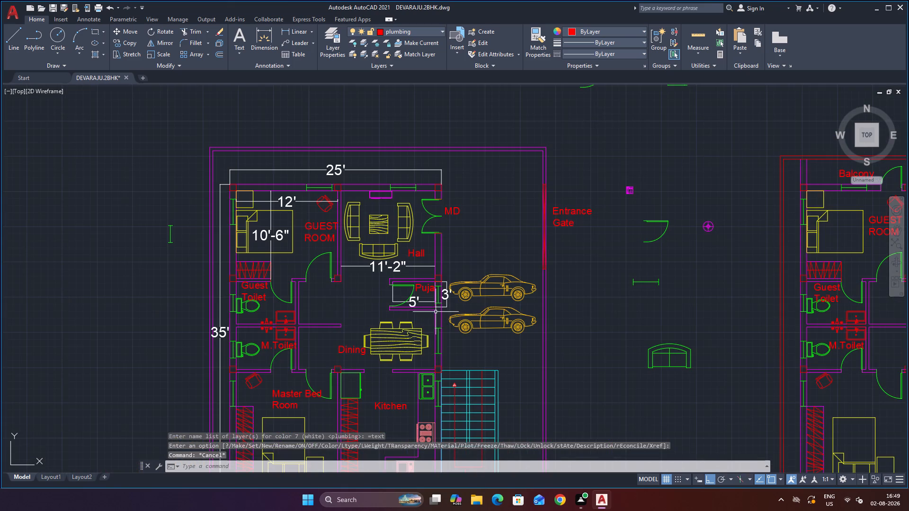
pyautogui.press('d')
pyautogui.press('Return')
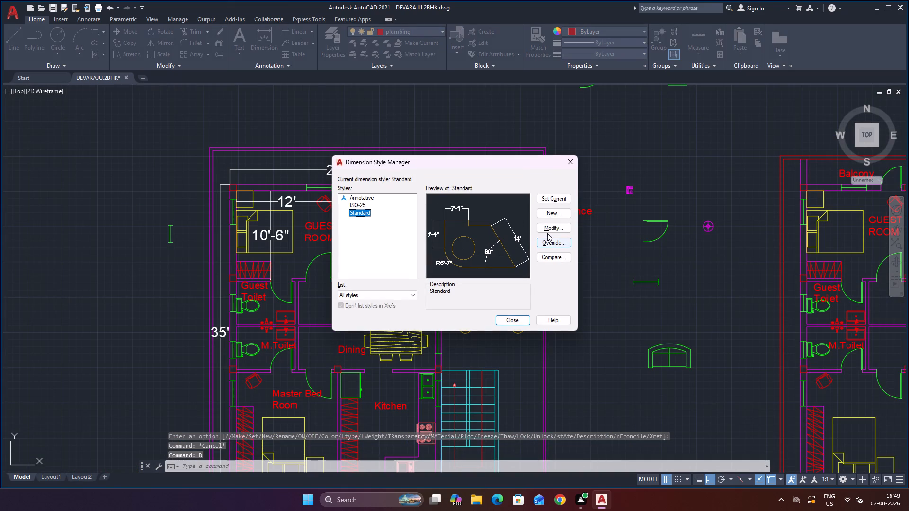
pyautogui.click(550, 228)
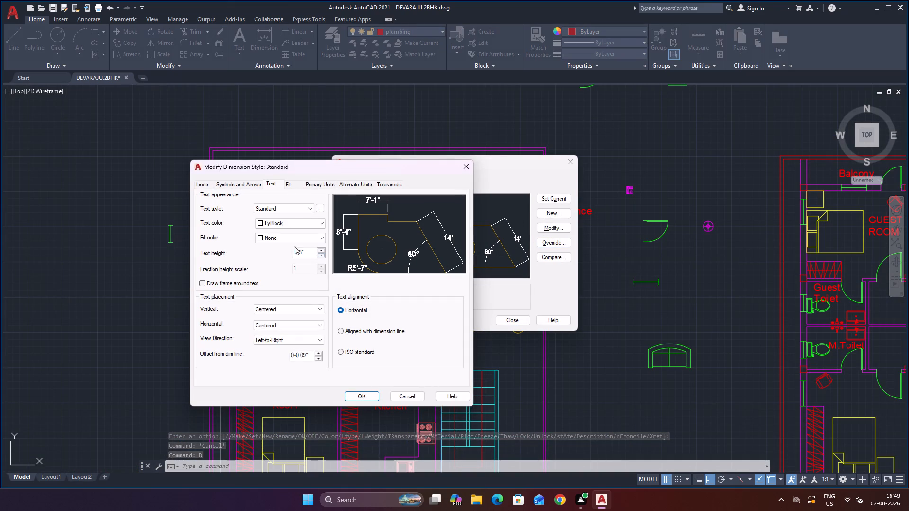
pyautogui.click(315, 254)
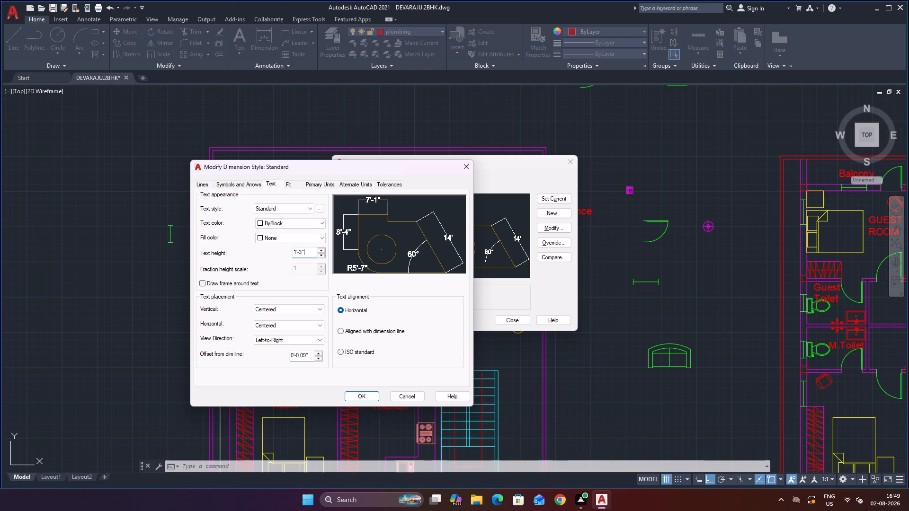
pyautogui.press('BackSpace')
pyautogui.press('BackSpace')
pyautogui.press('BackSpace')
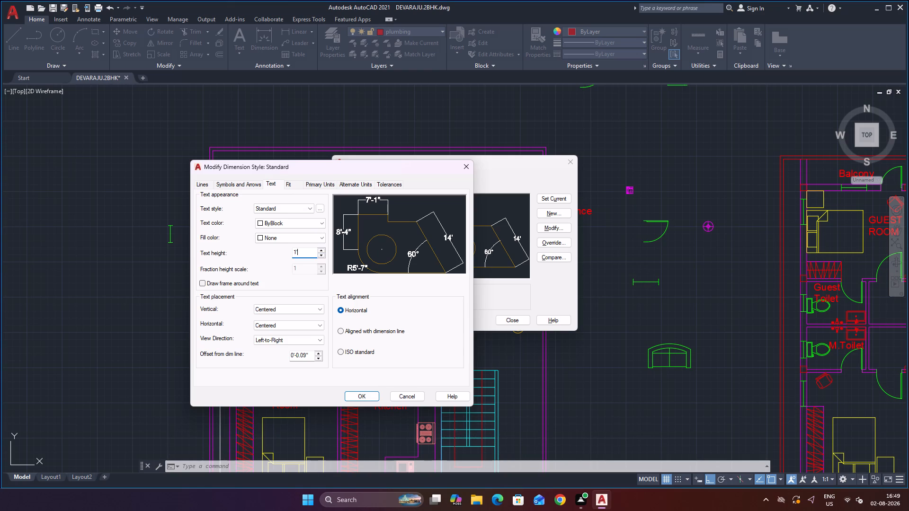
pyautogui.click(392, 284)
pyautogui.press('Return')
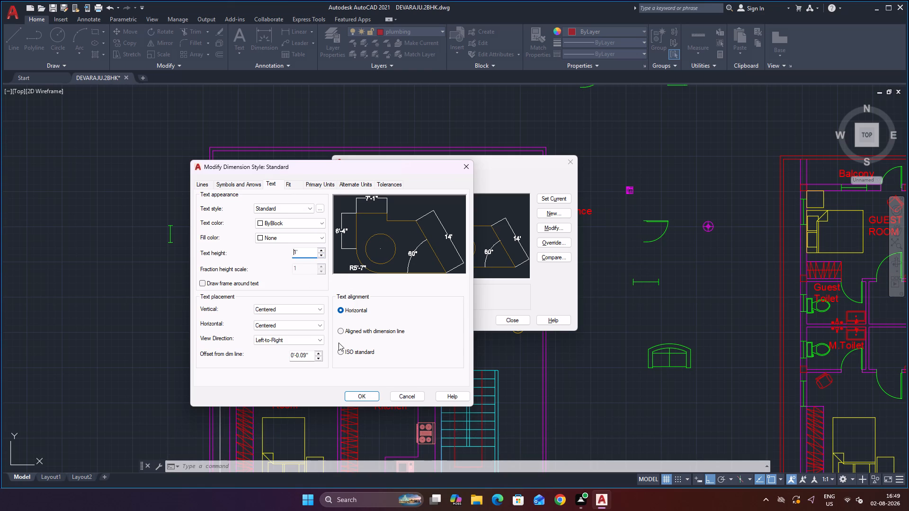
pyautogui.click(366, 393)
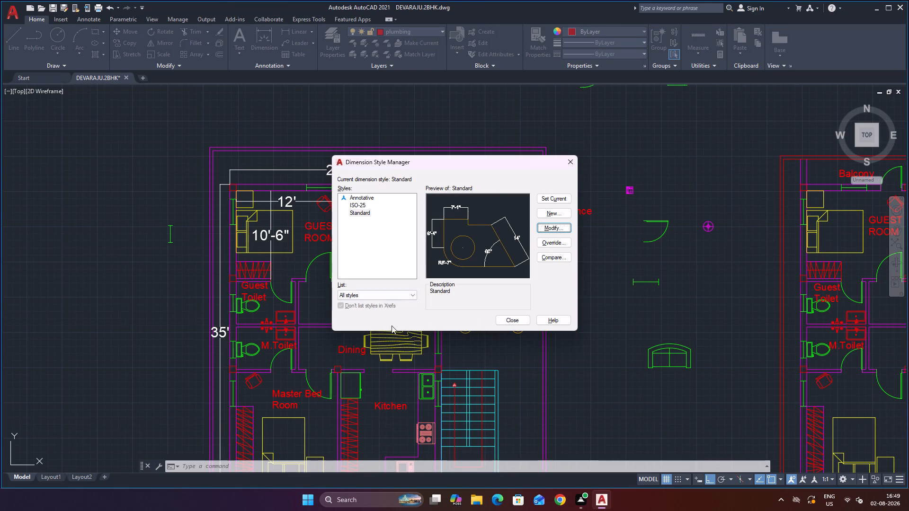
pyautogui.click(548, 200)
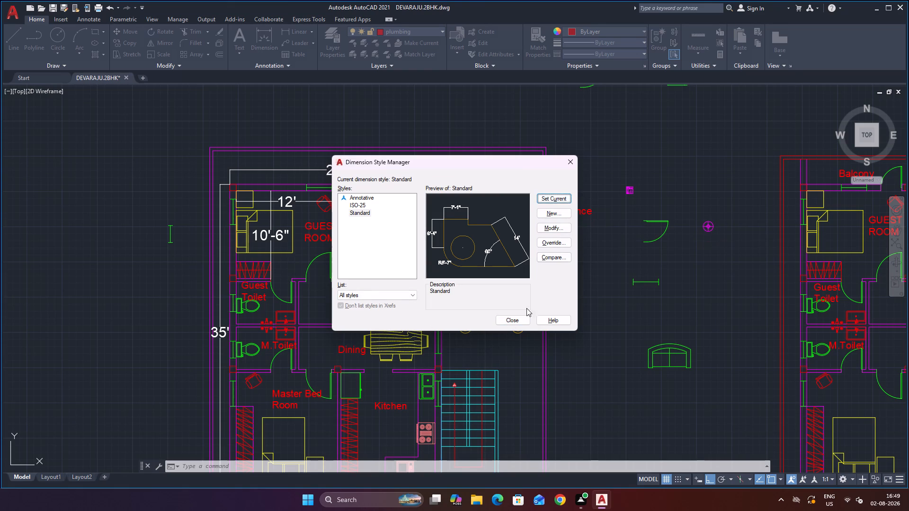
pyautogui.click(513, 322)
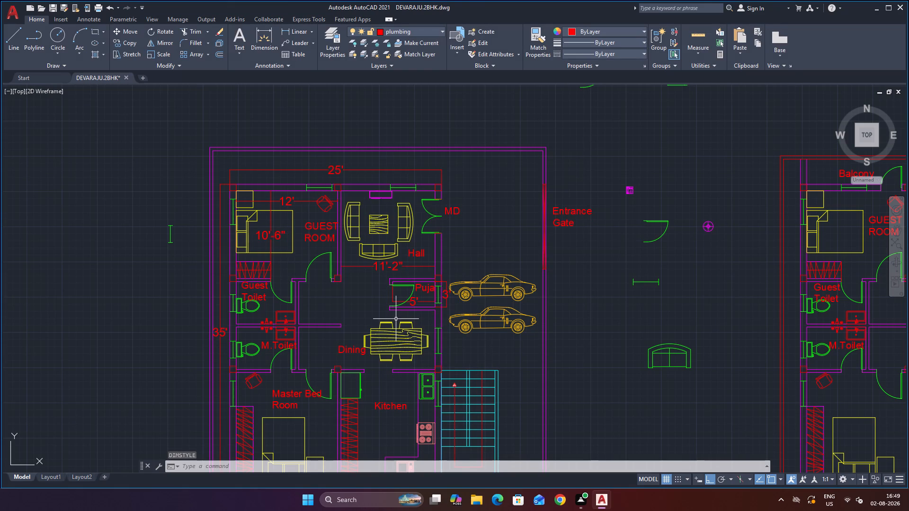
# Set the Standard dimension style's text height to 10" and make the style current.
pyautogui.press('d')
pyautogui.press('Return')
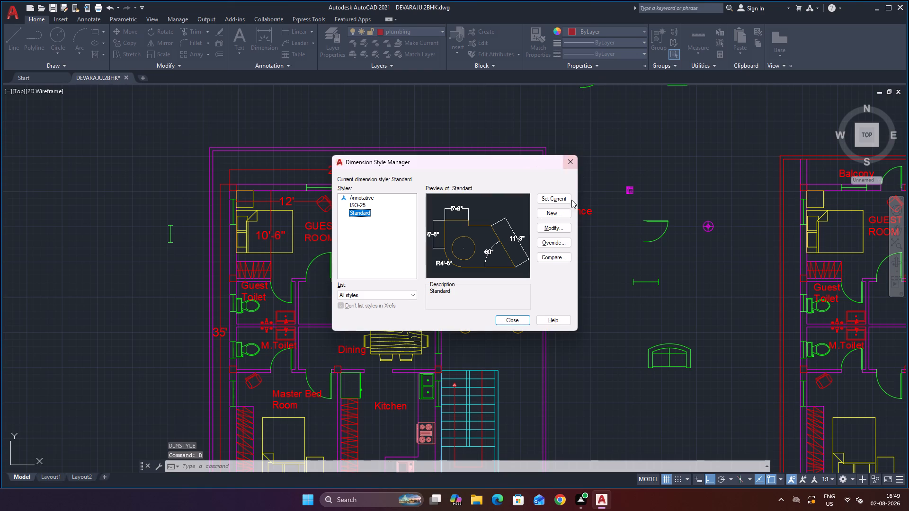
pyautogui.click(555, 230)
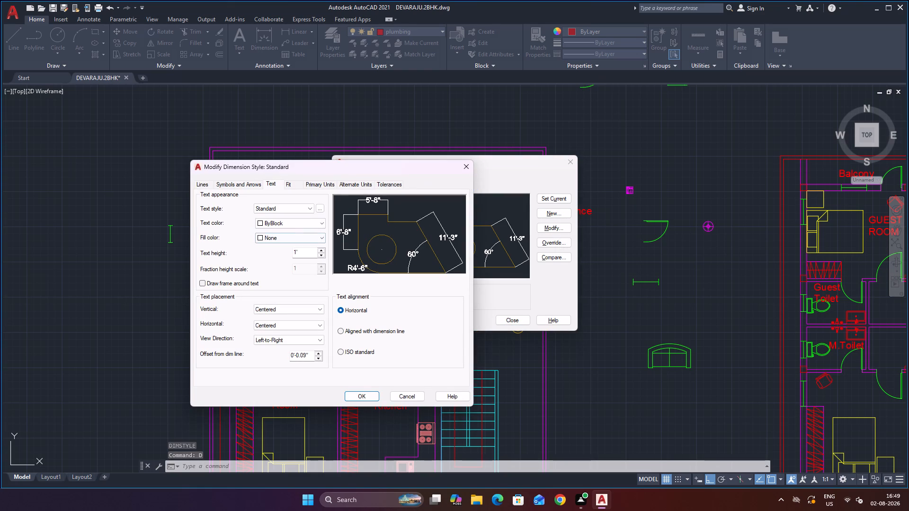
pyautogui.click(311, 255)
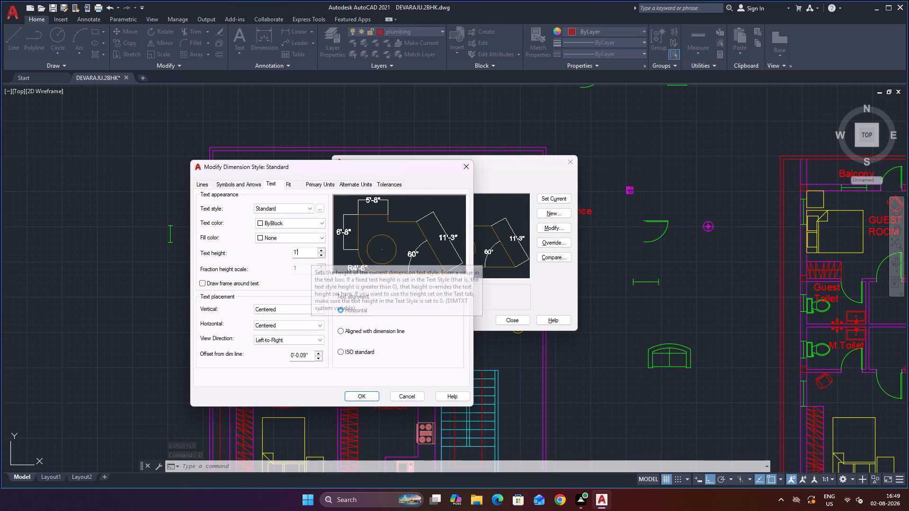
pyautogui.press('BackSpace')
pyautogui.press('BackSpace')
pyautogui.press('BackSpace')
pyautogui.write('10')
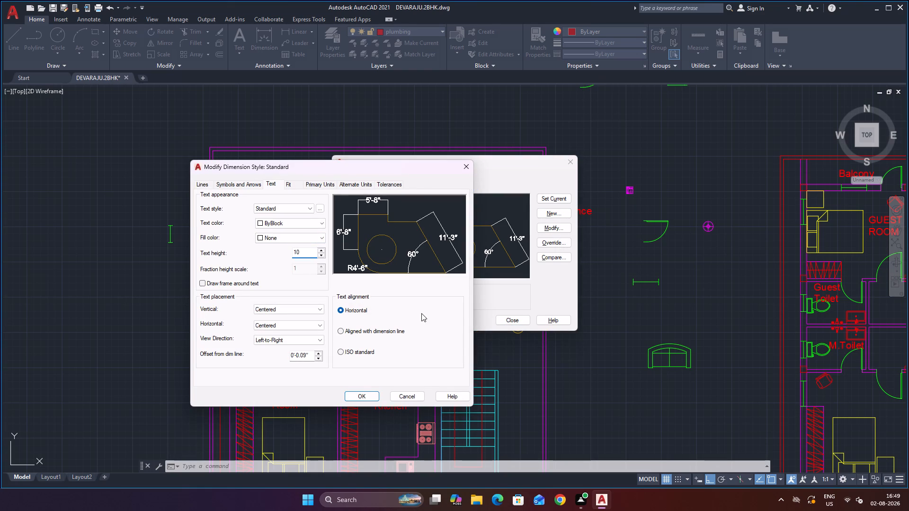
pyautogui.click(438, 290)
pyautogui.press('Return')
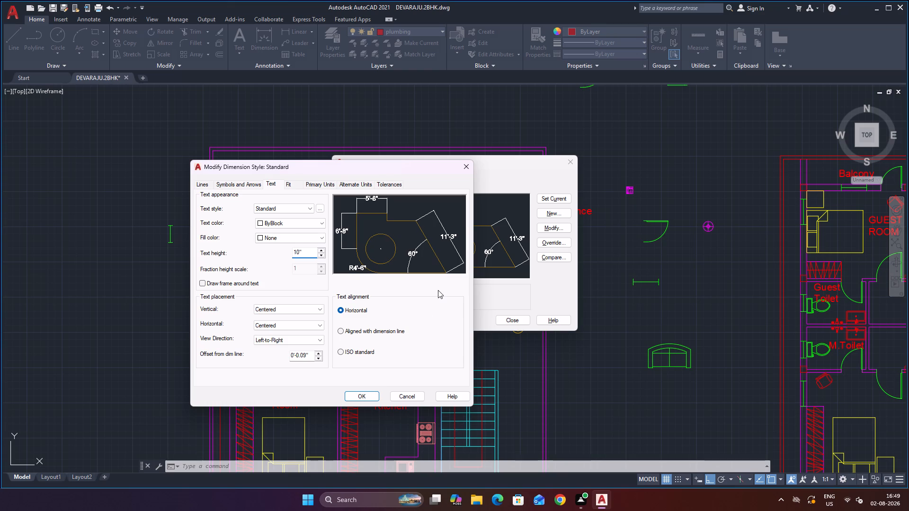
pyautogui.click(368, 393)
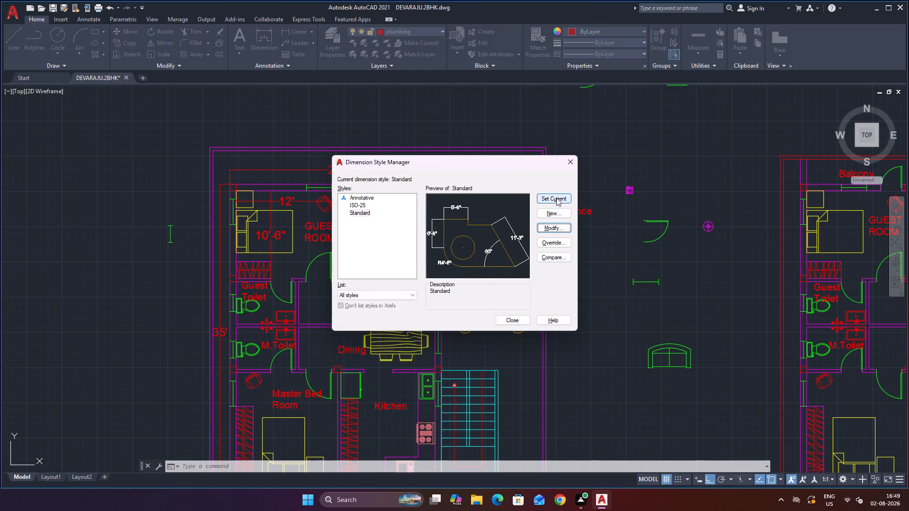
pyautogui.click(556, 198)
pyautogui.doubleClick(554, 199)
pyautogui.click(510, 317)
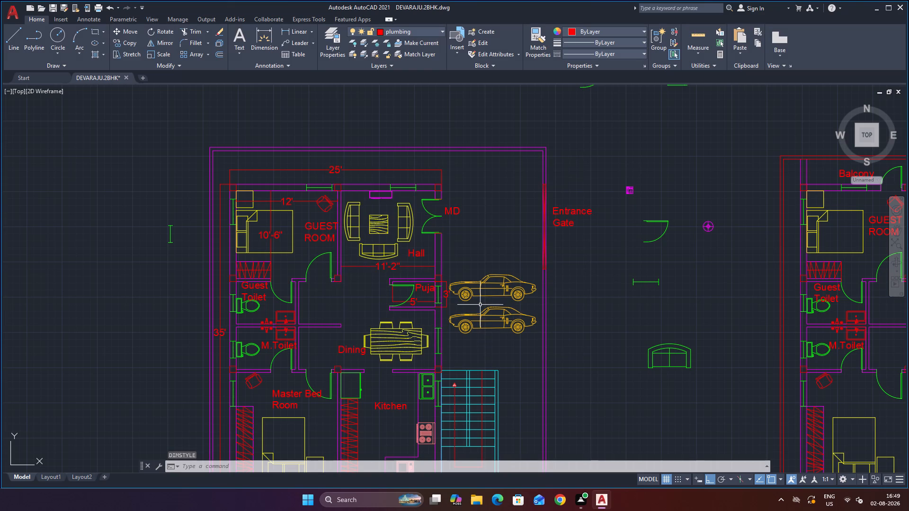
# Select the puja room, guest room and hall dimensions and apply the text layer with its colour set to white.
pyautogui.scroll(1, 480, 305)
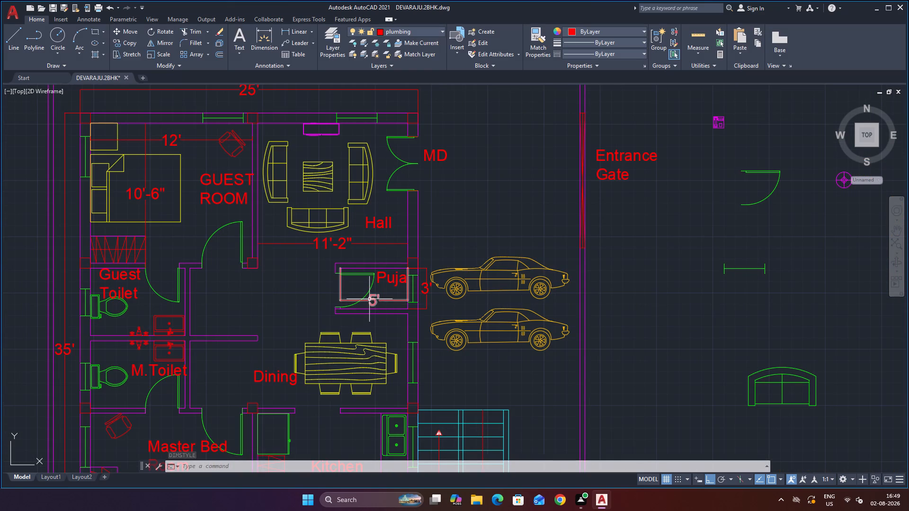
pyautogui.click(371, 300)
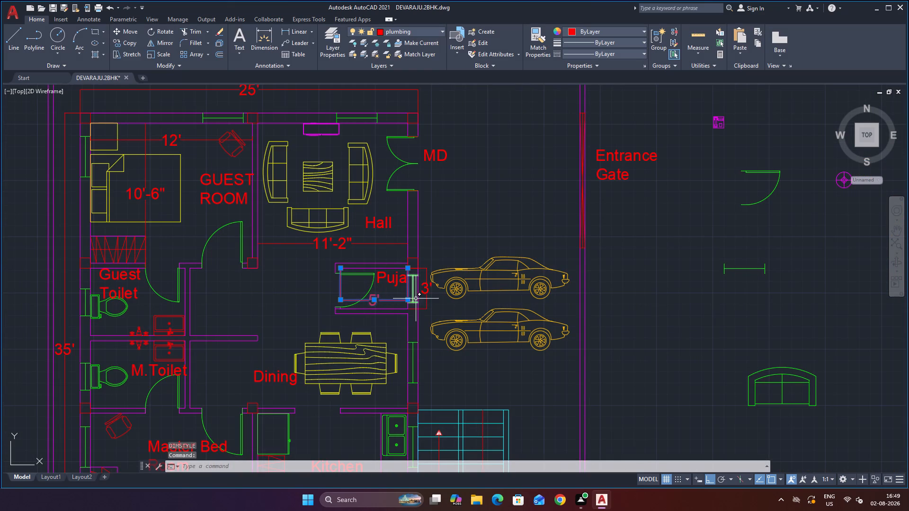
pyautogui.click(425, 289)
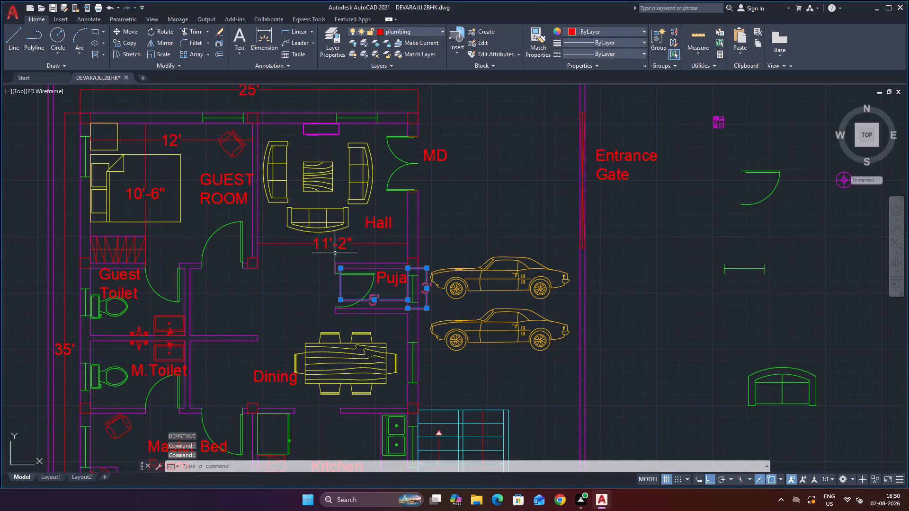
pyautogui.click(154, 197)
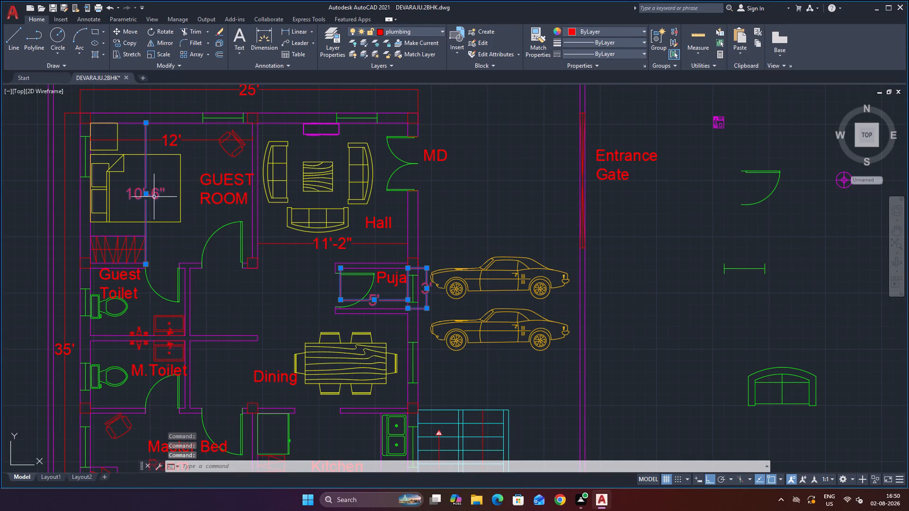
pyautogui.click(175, 141)
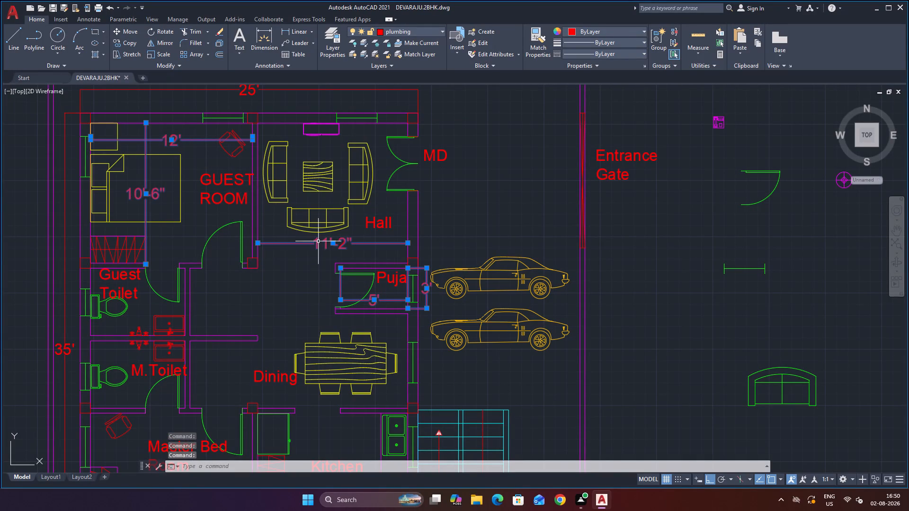
pyautogui.click(318, 241)
pyautogui.scroll(-2, 304, 281)
pyautogui.scroll(1, 281, 357)
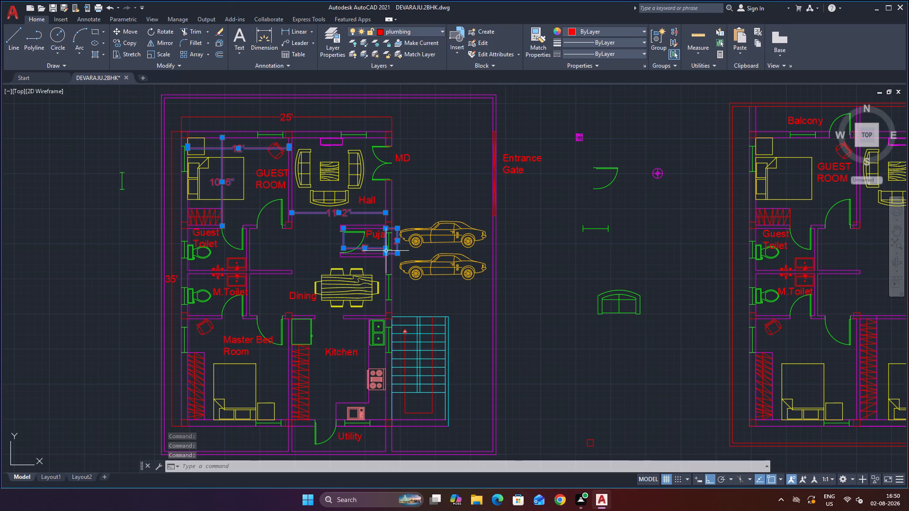
pyautogui.click(391, 32)
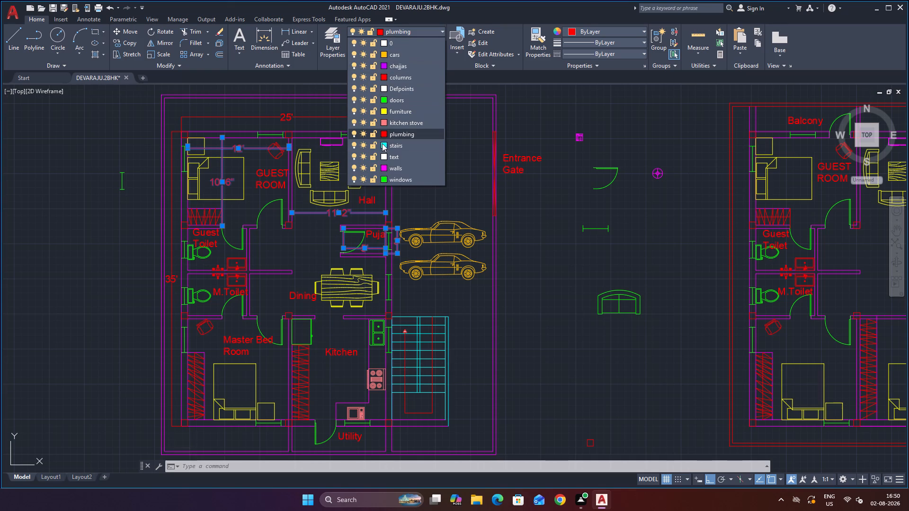
pyautogui.click(383, 158)
pyautogui.click(430, 324)
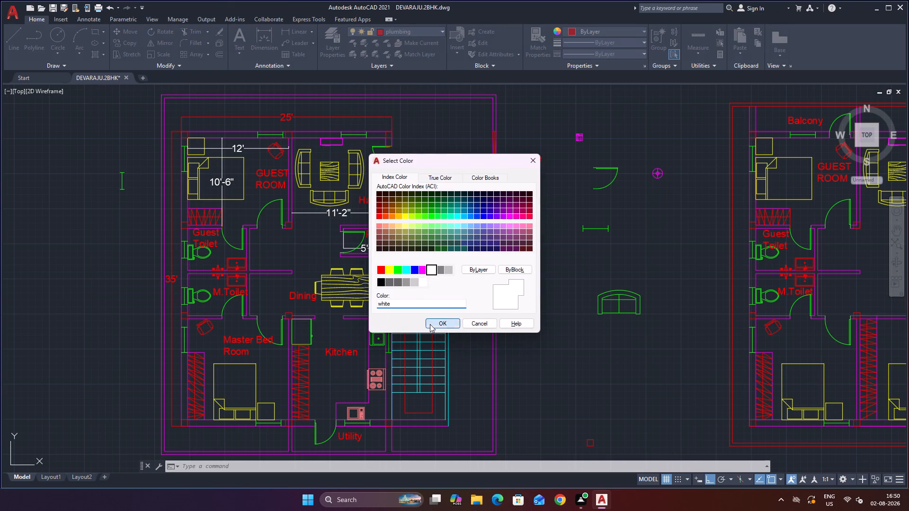
# Dimension the ground-floor hall's inner depth from the top wall to the puja wall, placing the dimension outside the main door wall.
pyautogui.press('Escape')
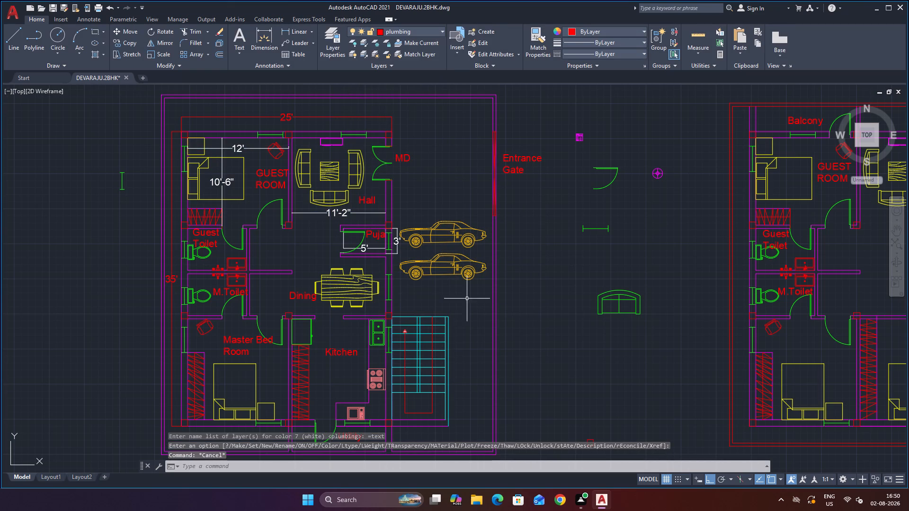
pyautogui.scroll(1, 442, 231)
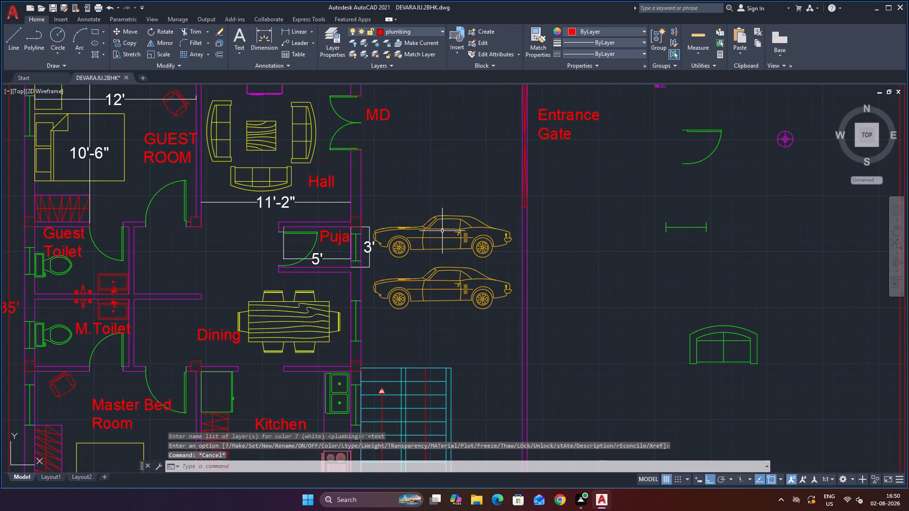
pyautogui.scroll(1, 397, 248)
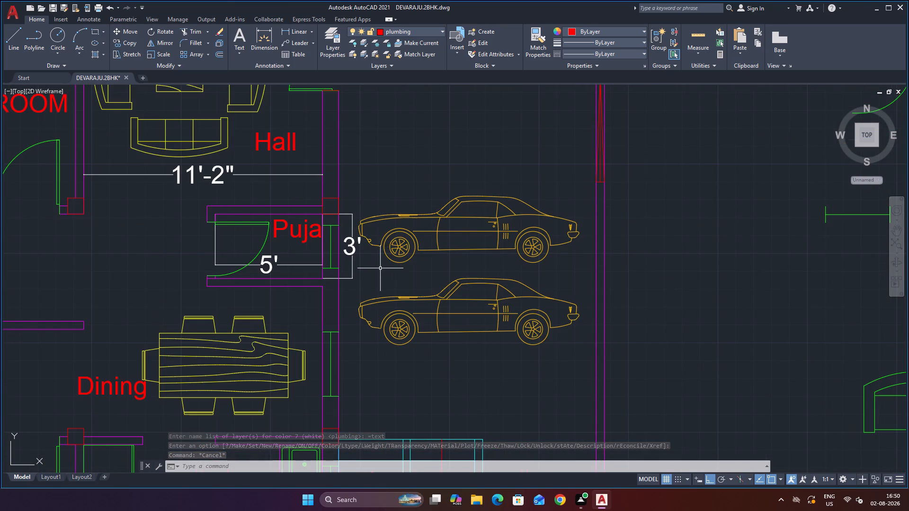
pyautogui.scroll(-2, 384, 257)
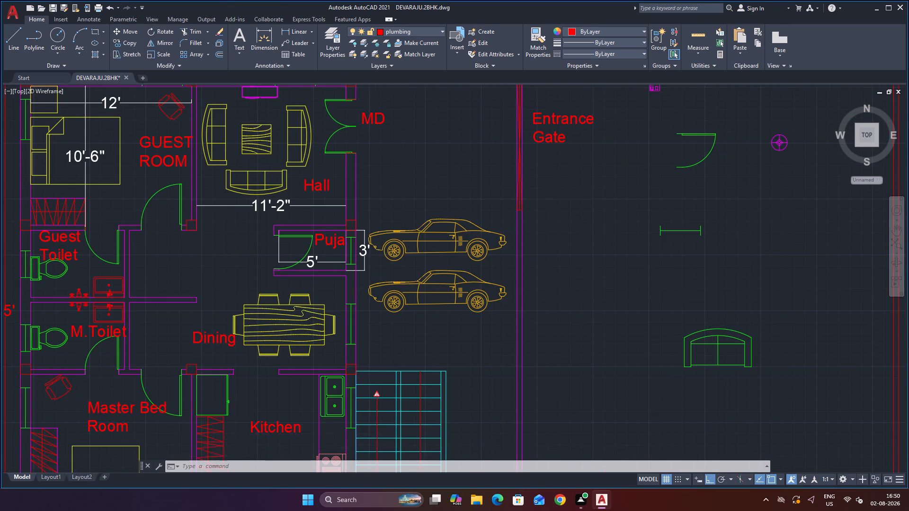
pyautogui.scroll(1, 366, 175)
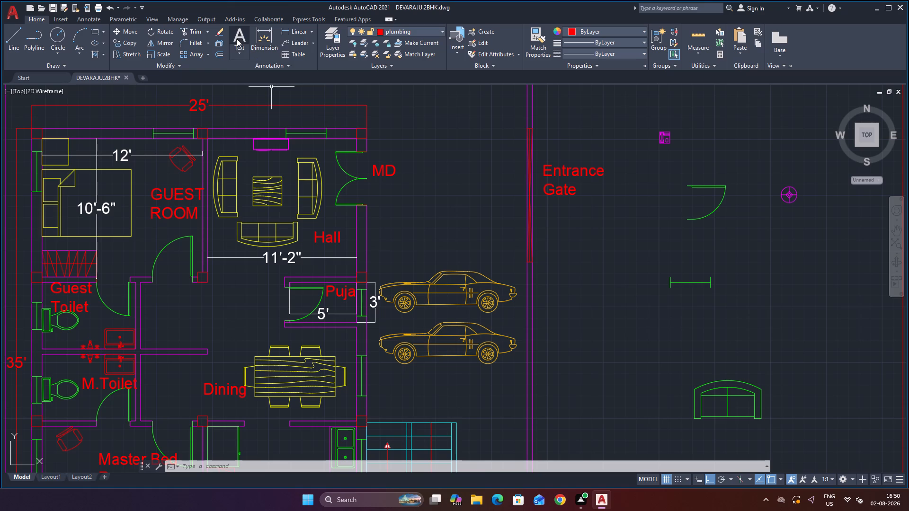
pyautogui.click(281, 32)
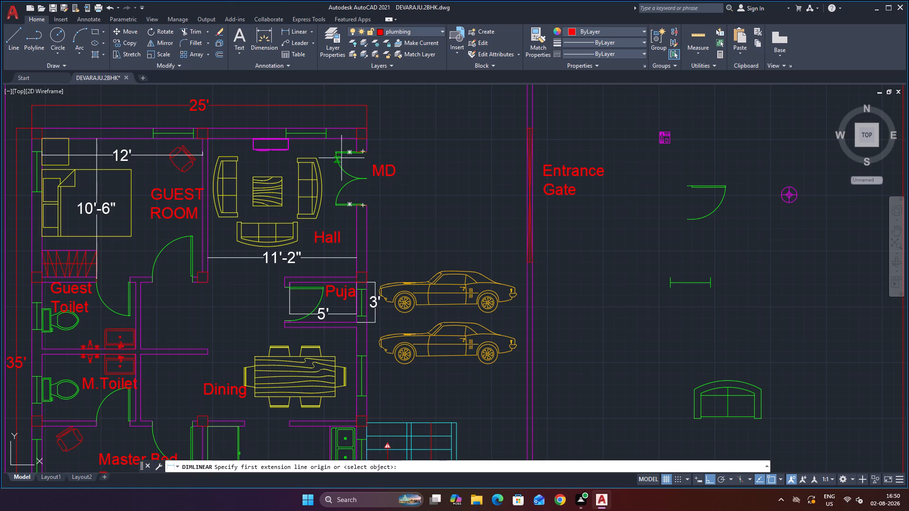
pyautogui.click(358, 138)
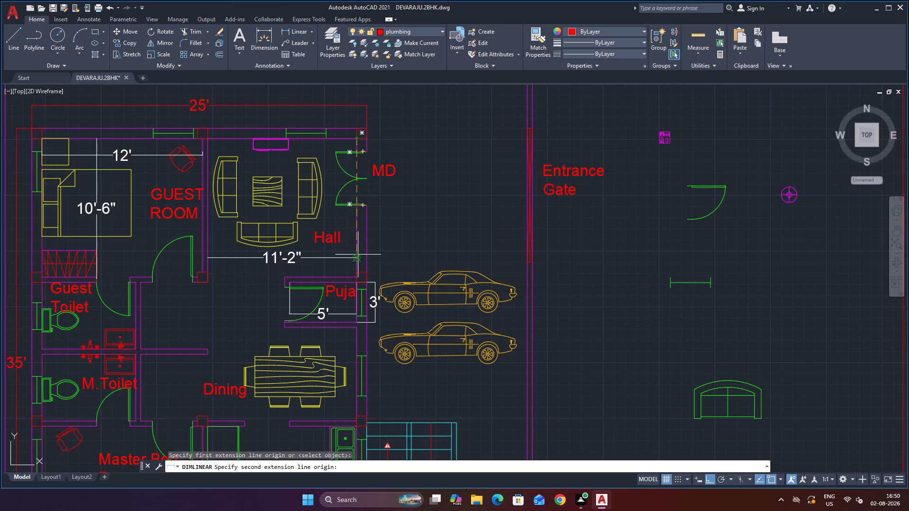
pyautogui.click(358, 277)
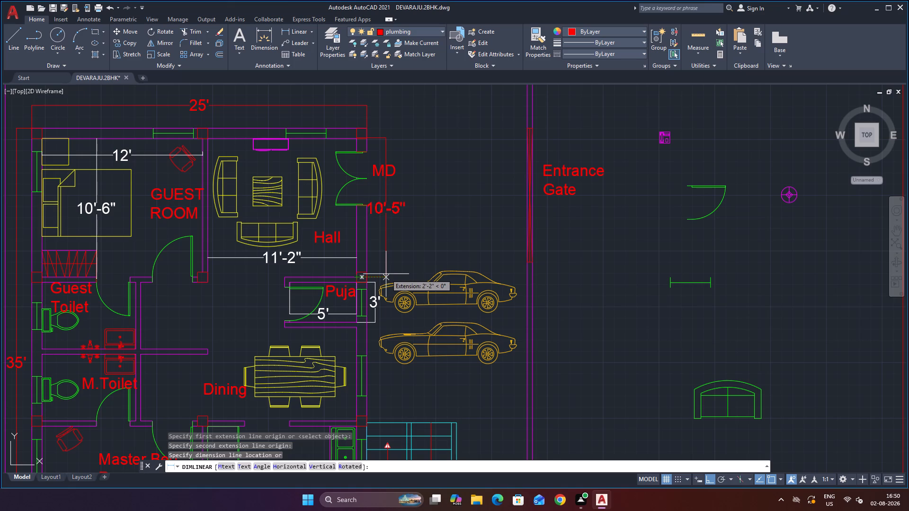
pyautogui.click(386, 274)
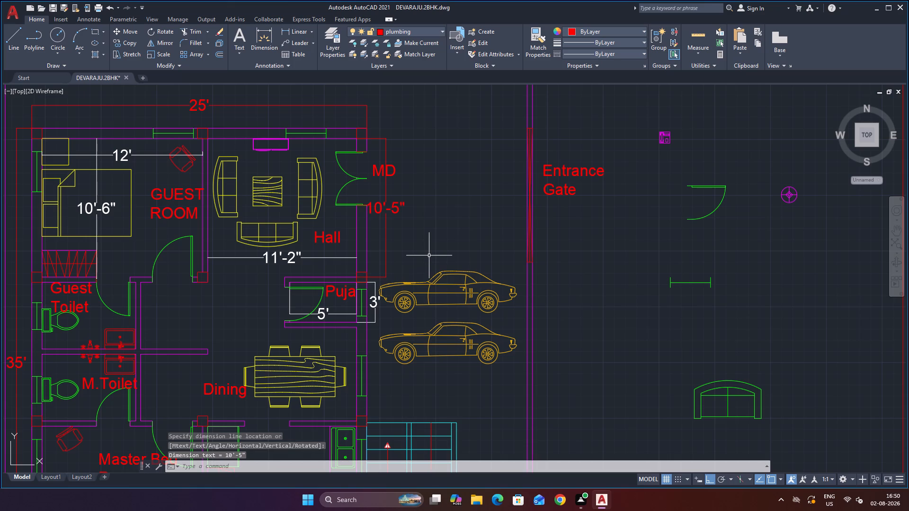
pyautogui.press('Escape')
# Select the hall's vertical dimension and apply the text layer with its colour set to white.
pyautogui.click(397, 205)
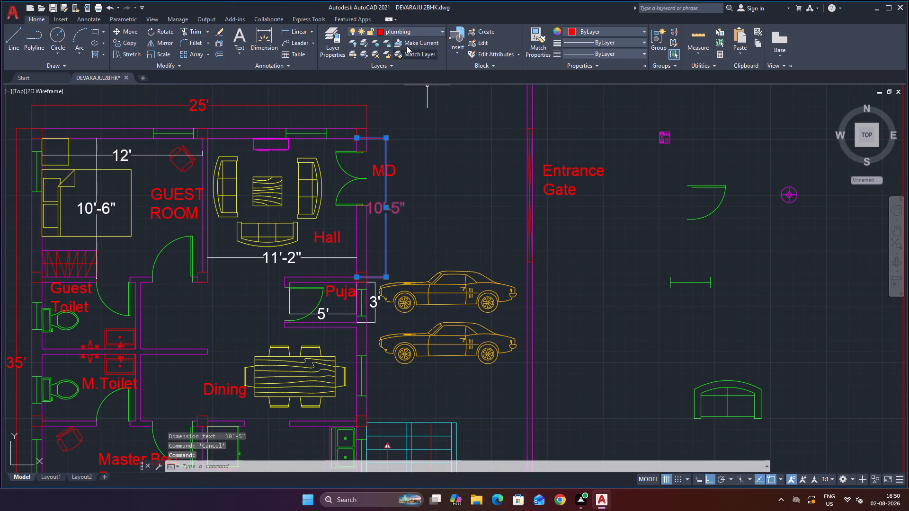
pyautogui.click(403, 28)
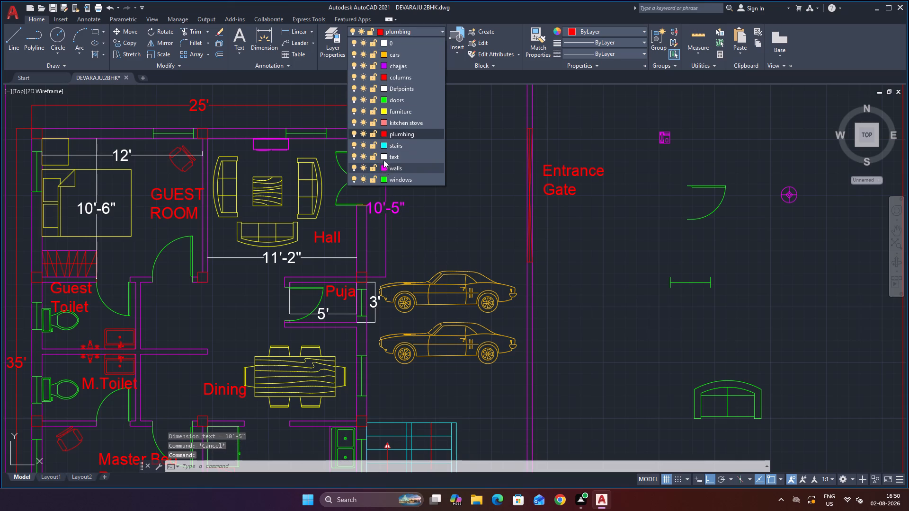
pyautogui.click(383, 156)
pyautogui.press('Return')
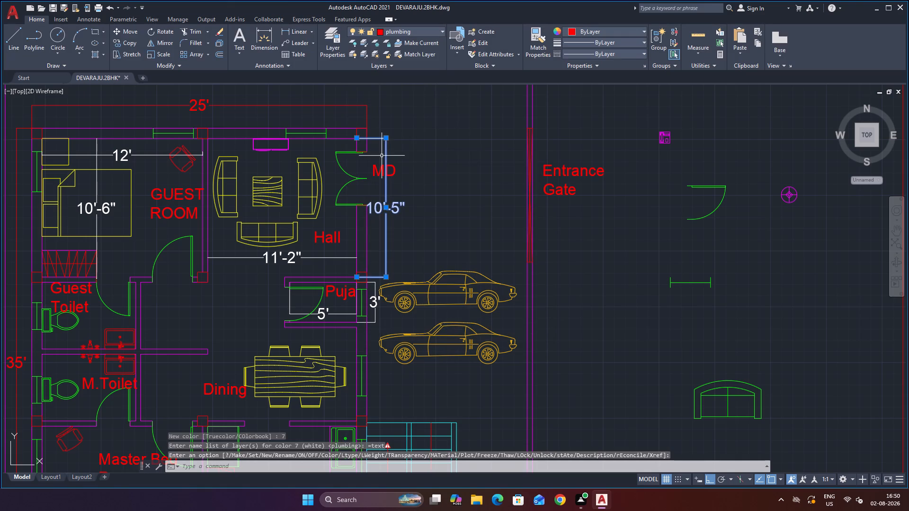
pyautogui.press('Escape')
# Examine the ground, first and terrace floor plans, checking the room labels and dimensions.
pyautogui.scroll(-1, 481, 216)
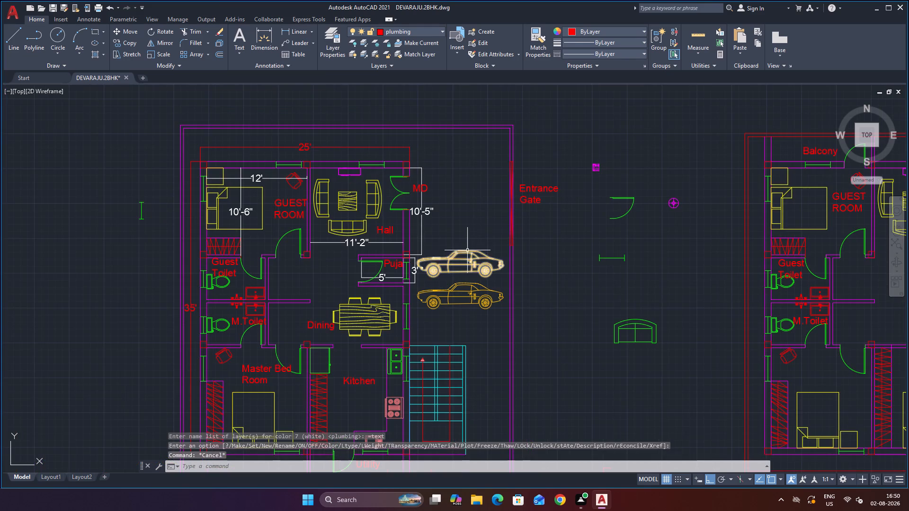
pyautogui.scroll(2, 466, 251)
pyautogui.scroll(1, 399, 270)
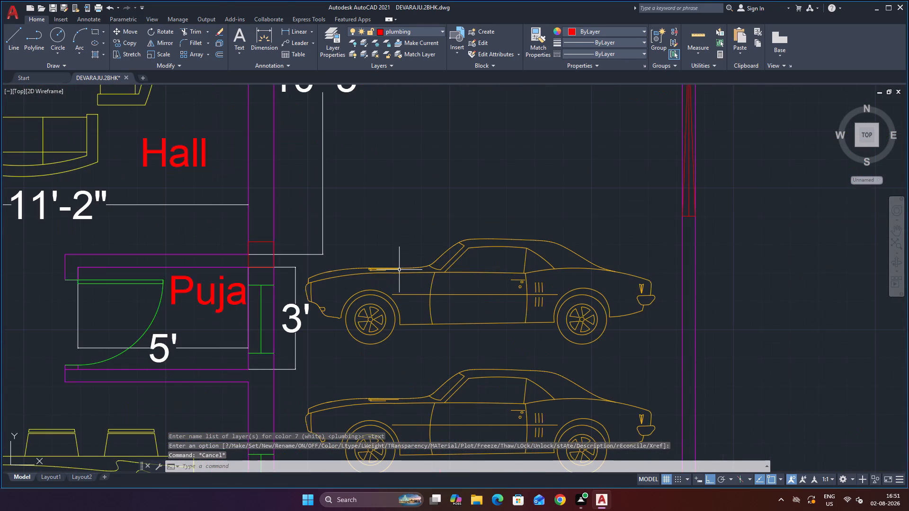
pyautogui.scroll(-1, 399, 270)
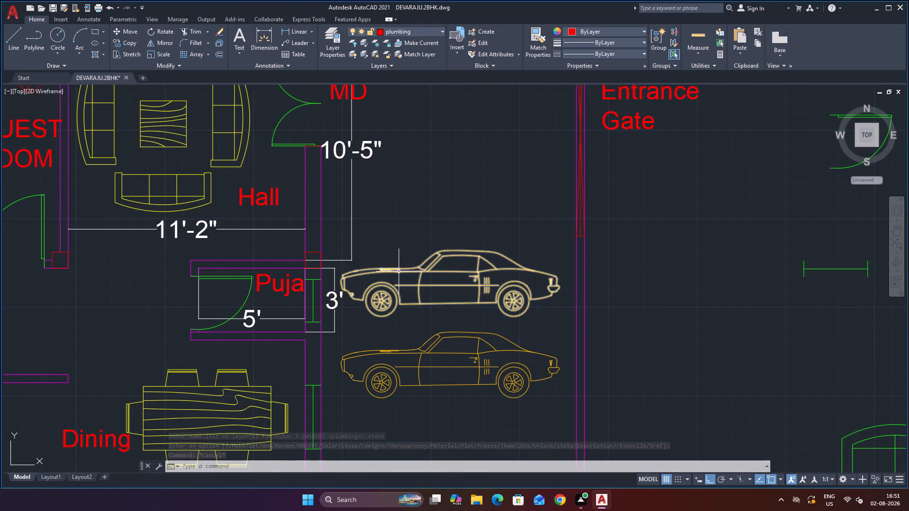
pyautogui.scroll(-2, 401, 270)
pyautogui.scroll(1, 399, 321)
pyautogui.scroll(-2, 399, 320)
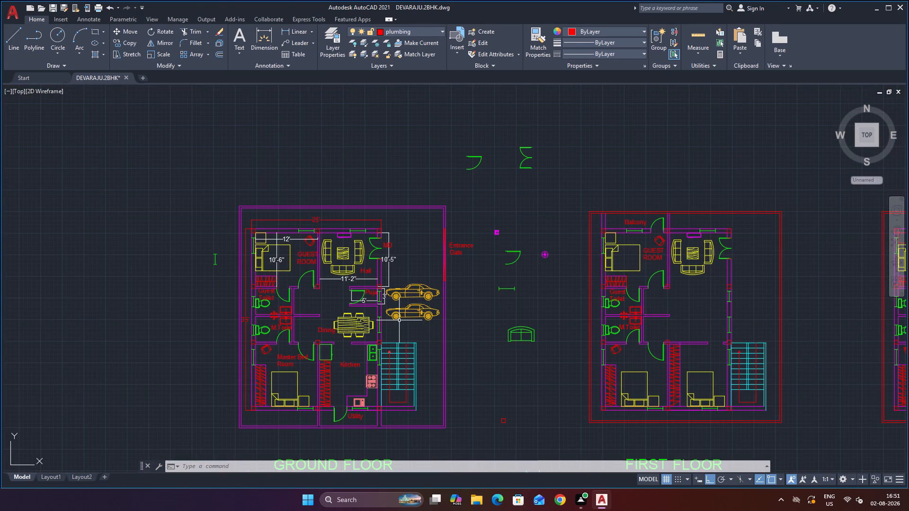
pyautogui.scroll(2, 441, 273)
pyautogui.scroll(-3, 447, 292)
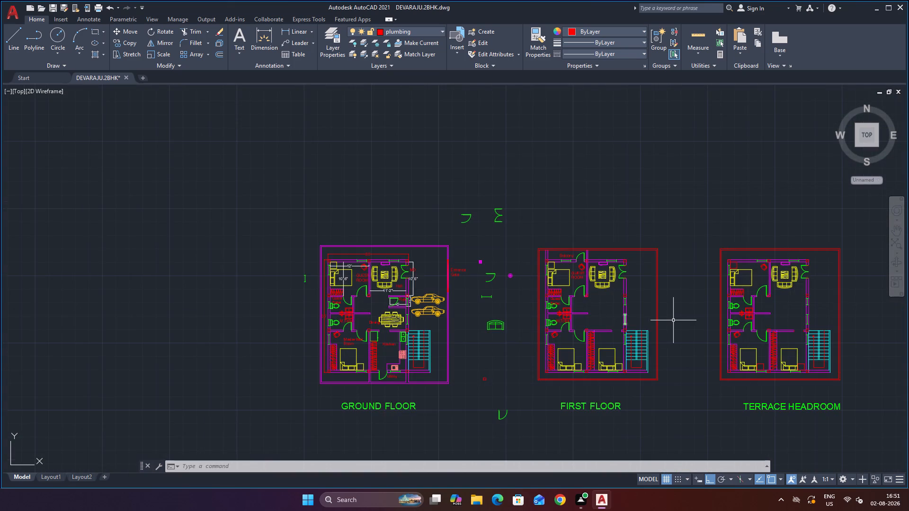
pyautogui.scroll(2, 674, 320)
pyautogui.scroll(-2, 668, 325)
pyautogui.scroll(2, 532, 339)
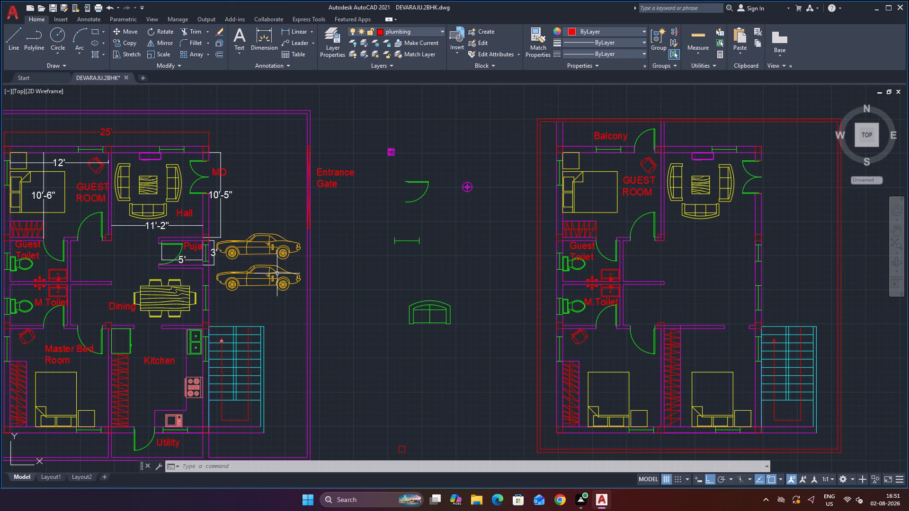
pyautogui.scroll(1, 237, 259)
pyautogui.scroll(-1, 269, 188)
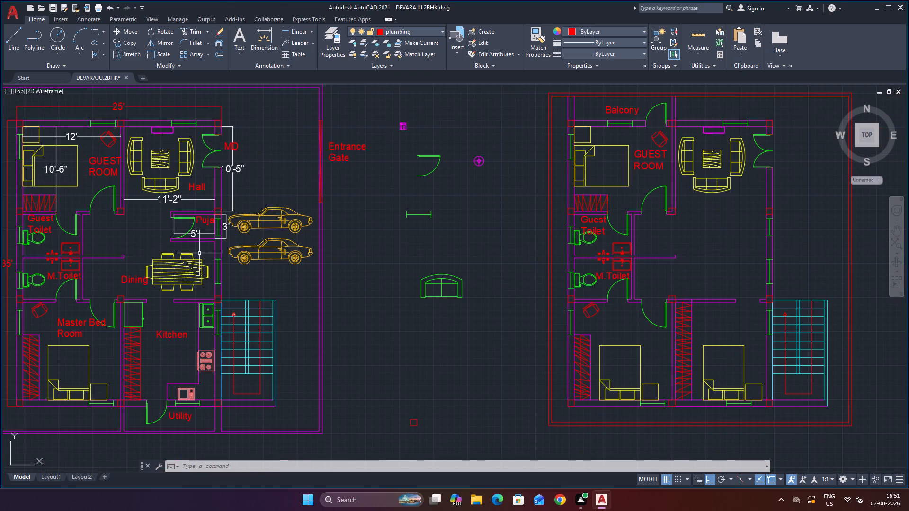
pyautogui.scroll(-1, 294, 264)
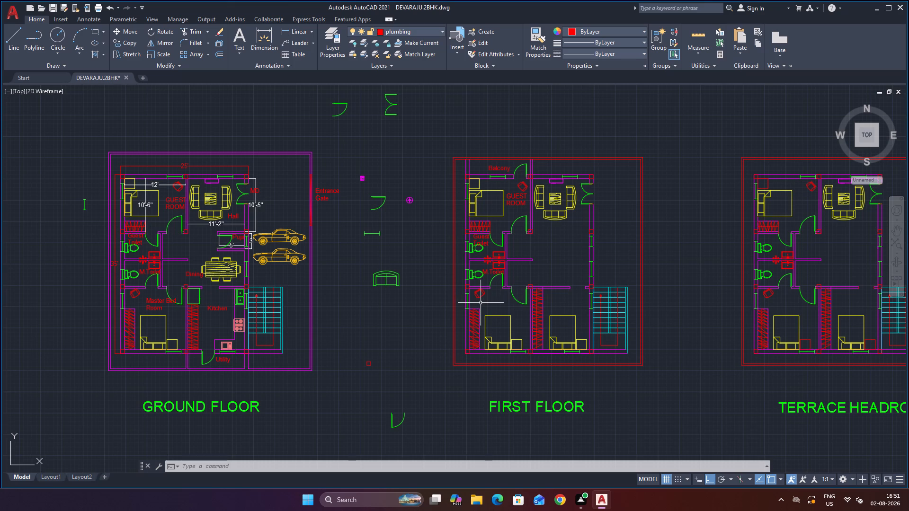
pyautogui.scroll(2, 110, 285)
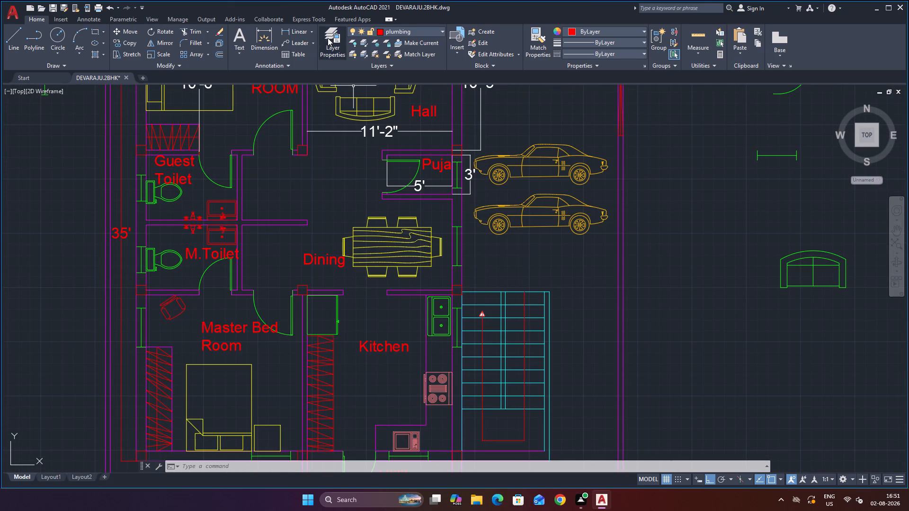
# Delete the chajjas layer from the drawing's layer list.
pyautogui.click(335, 50)
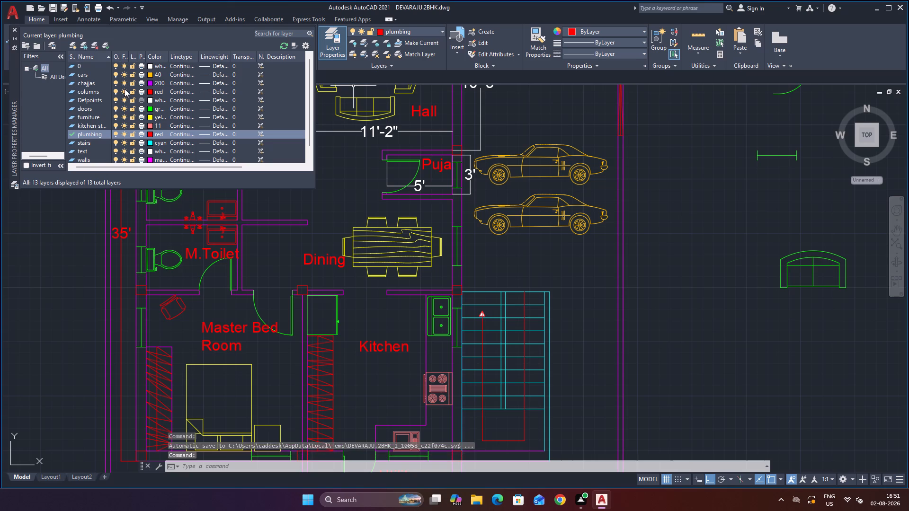
pyautogui.scroll(4, 125, 89)
pyautogui.click(88, 81)
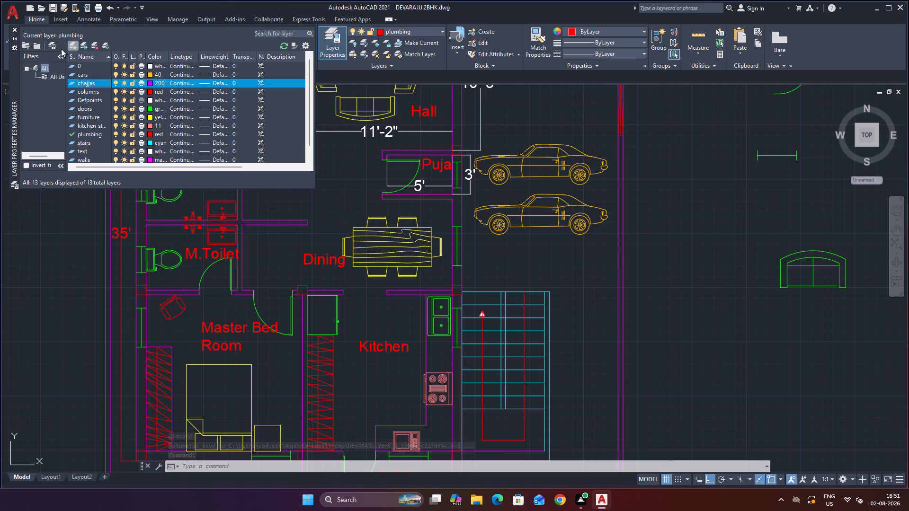
pyautogui.click(92, 46)
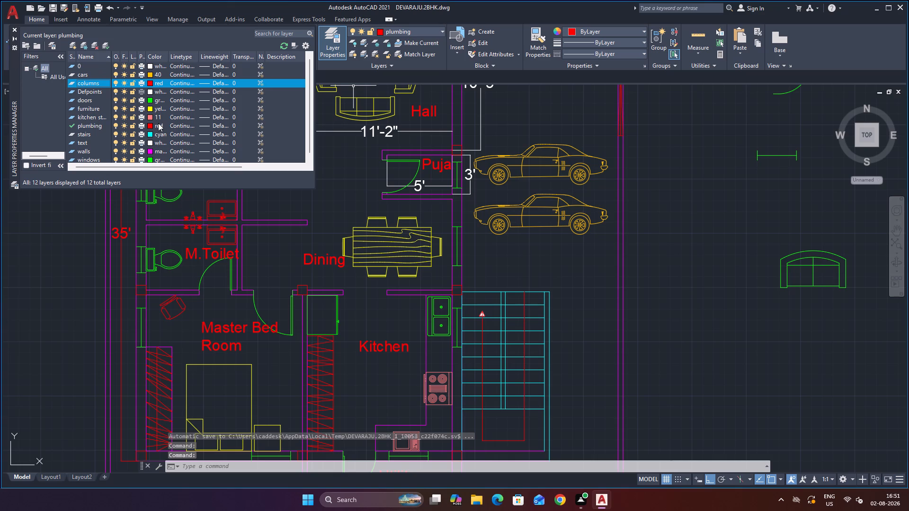
pyautogui.scroll(-3, 161, 121)
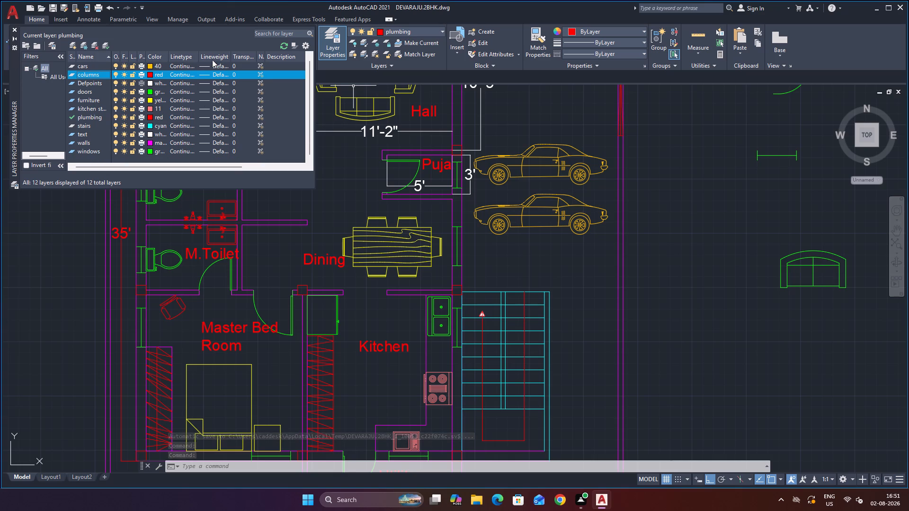
pyautogui.click(18, 30)
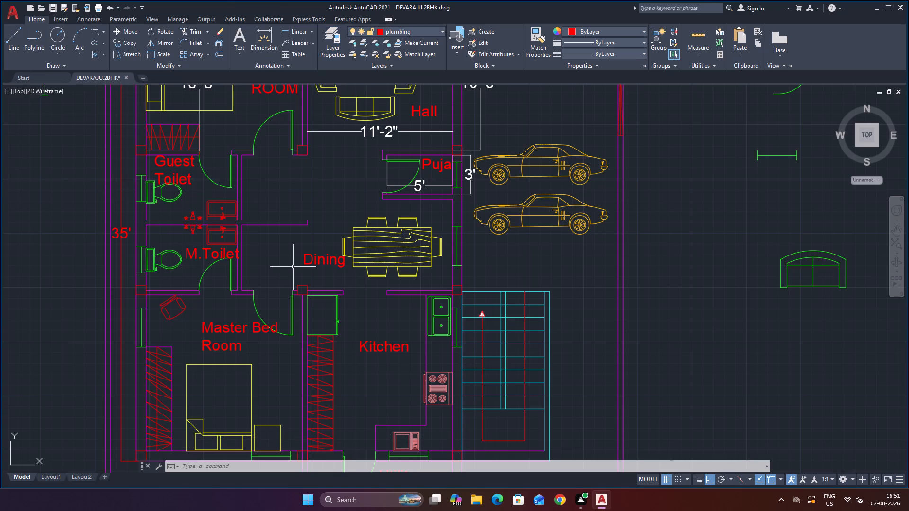
# Save the drawing.
pyautogui.hotkey('ctrl', 's')
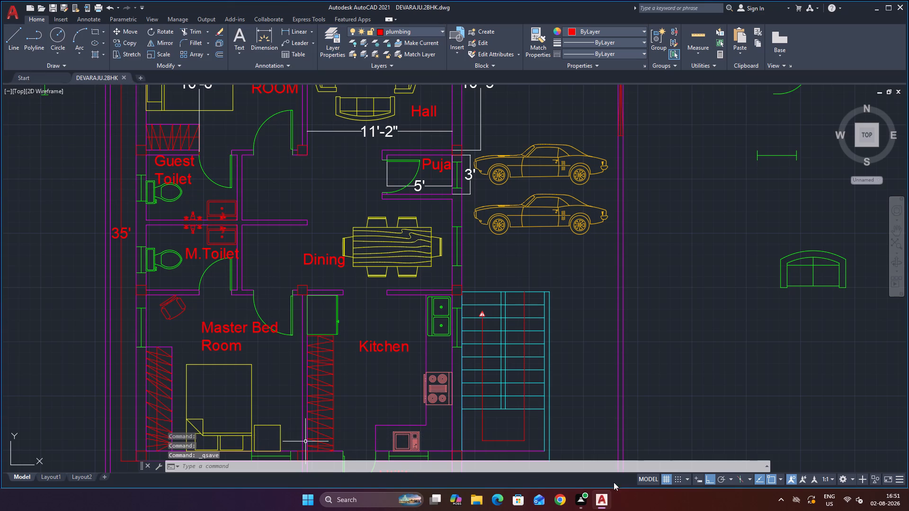